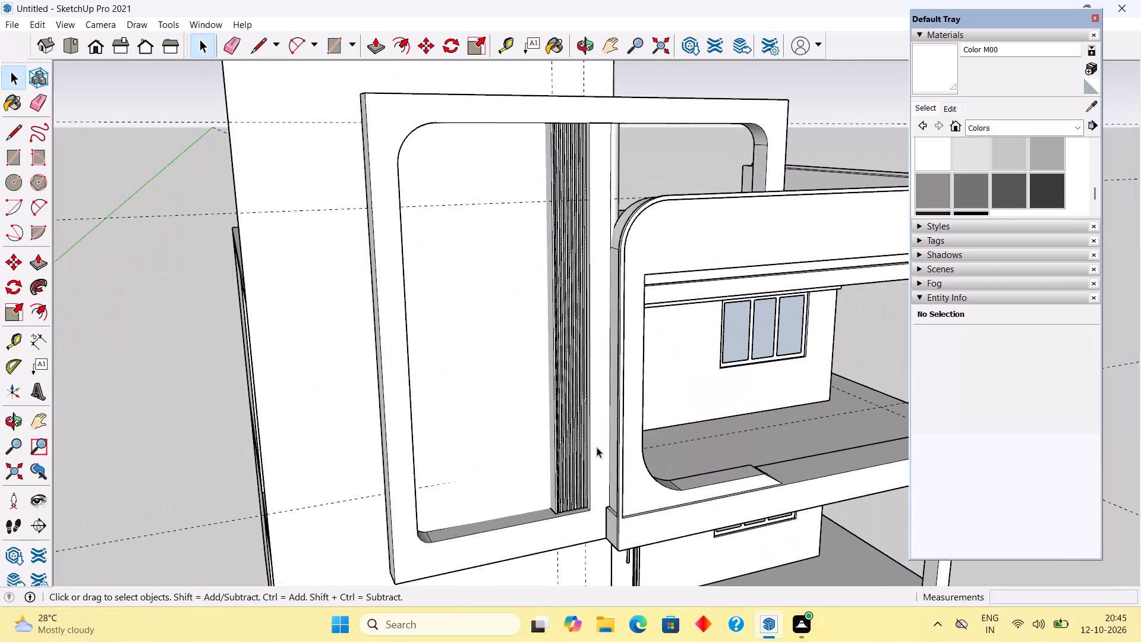
Move the fluted panel group about 3 3/16" so its rear bottom corner sits against the wall inside the large rounded frame.
left_click(569, 476)
scroll(550, 490, "up", 4)
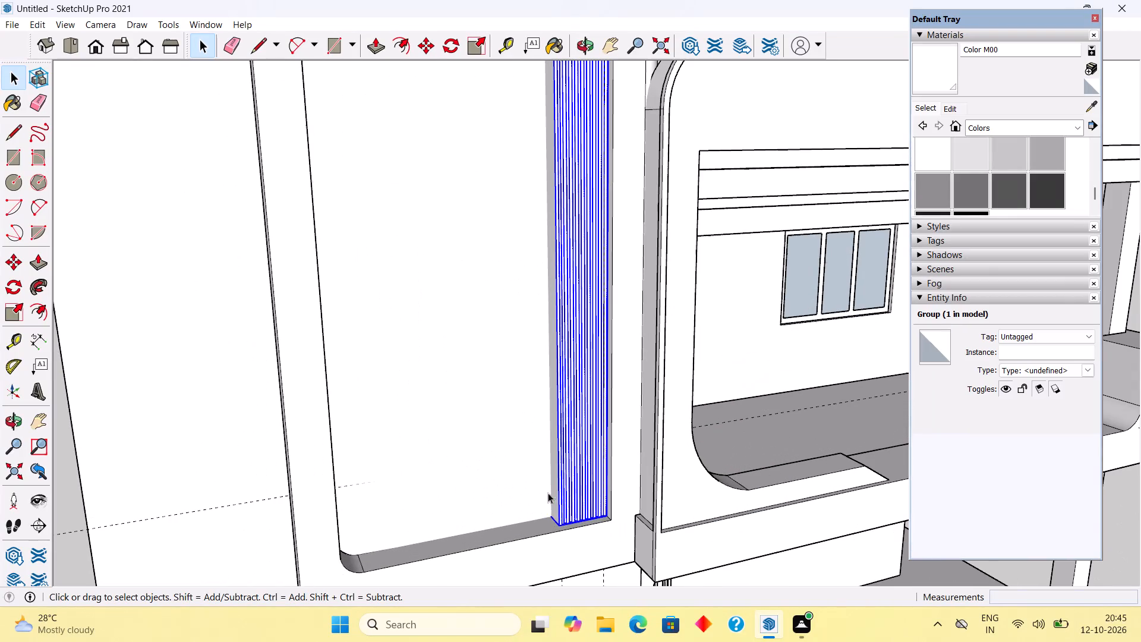
scroll(548, 521, "up", 10)
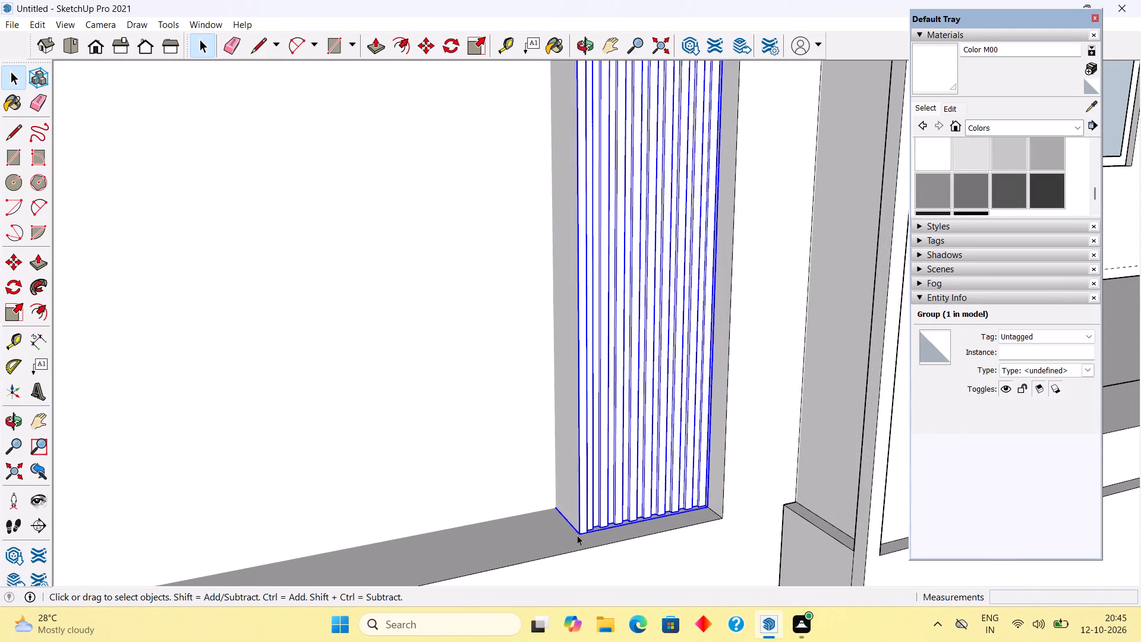
key("m")
left_click(581, 536)
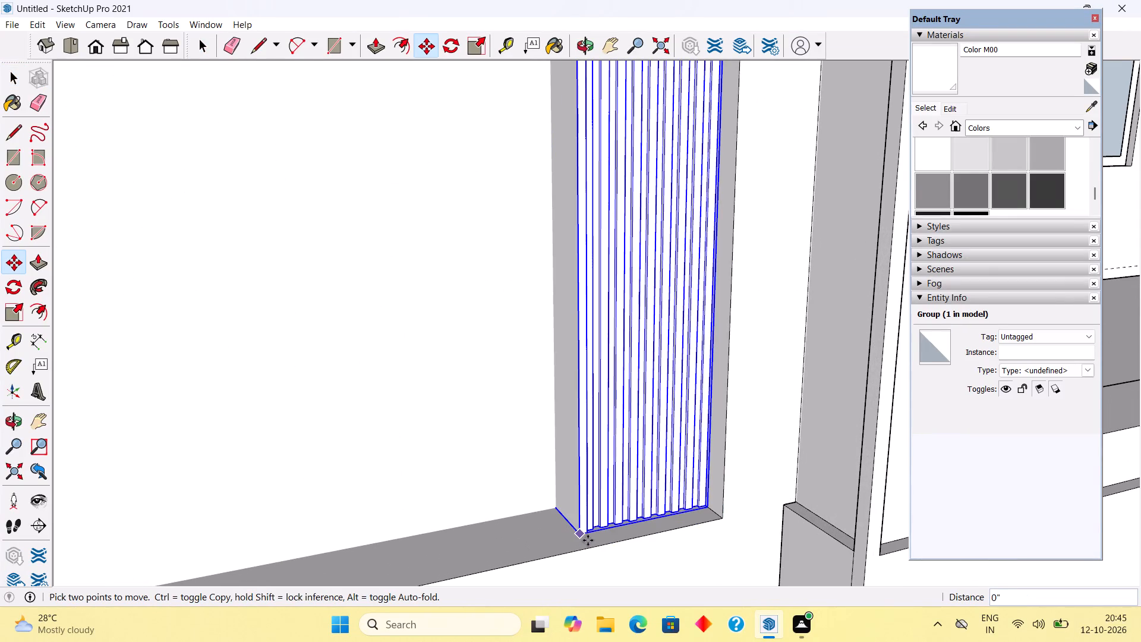
left_click(590, 545)
scroll(534, 506, "up", 4)
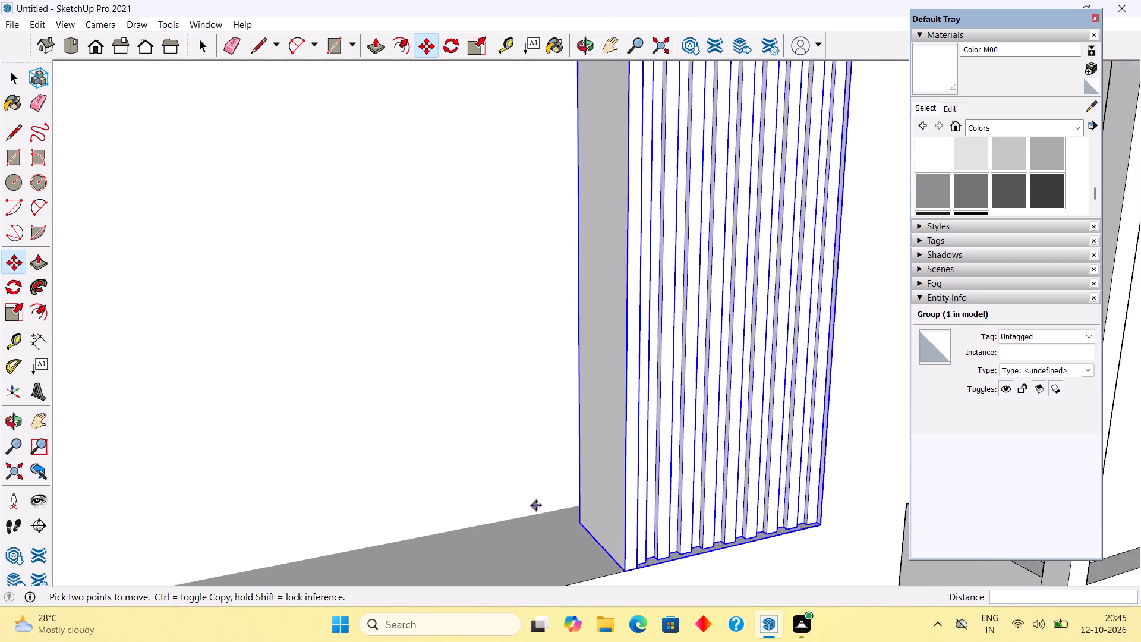
scroll(536, 505, "up", 5)
middle_click_drag(587, 523, 921, 566)
scroll(680, 479, "up", 4)
left_click(676, 502)
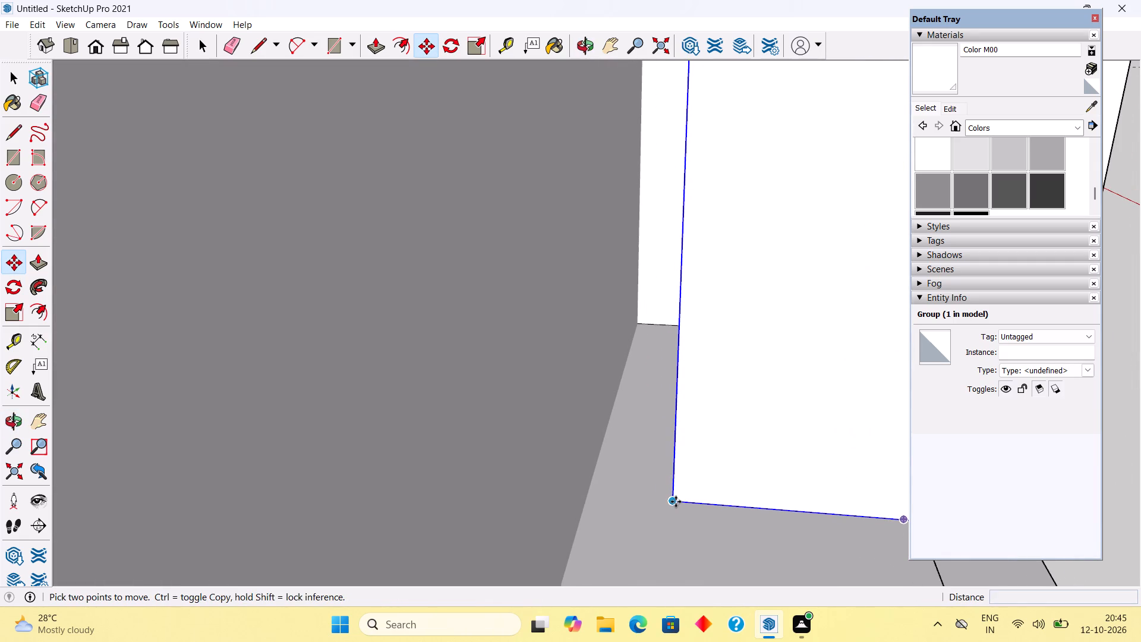
left_click(594, 484)
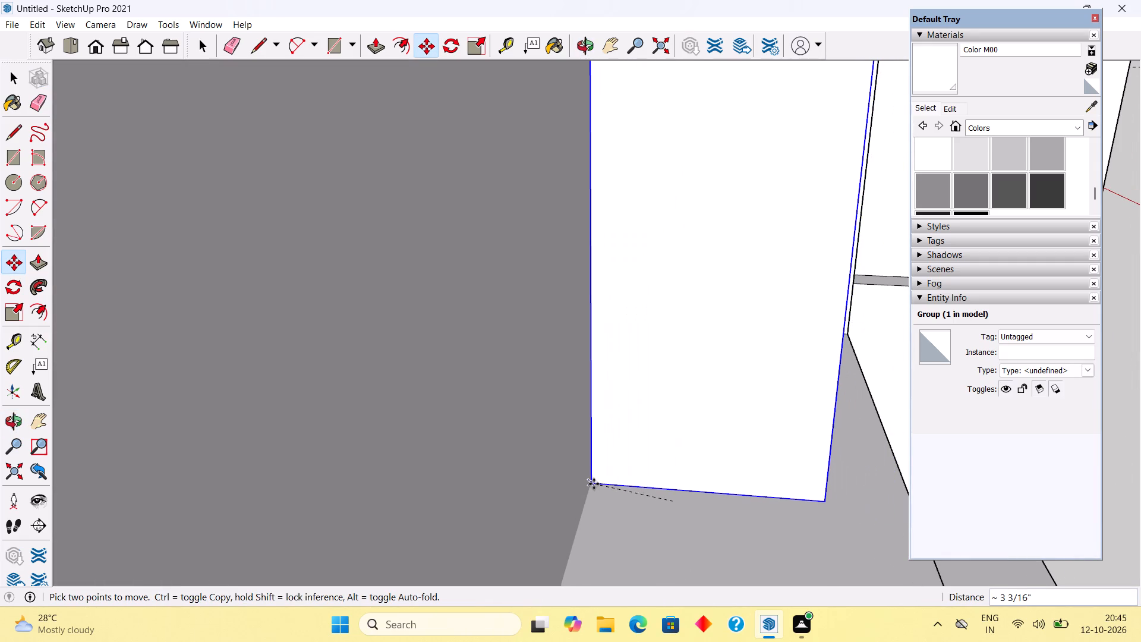
key("space")
scroll(594, 484, "down", 20)
scroll(594, 484, "down", 5)
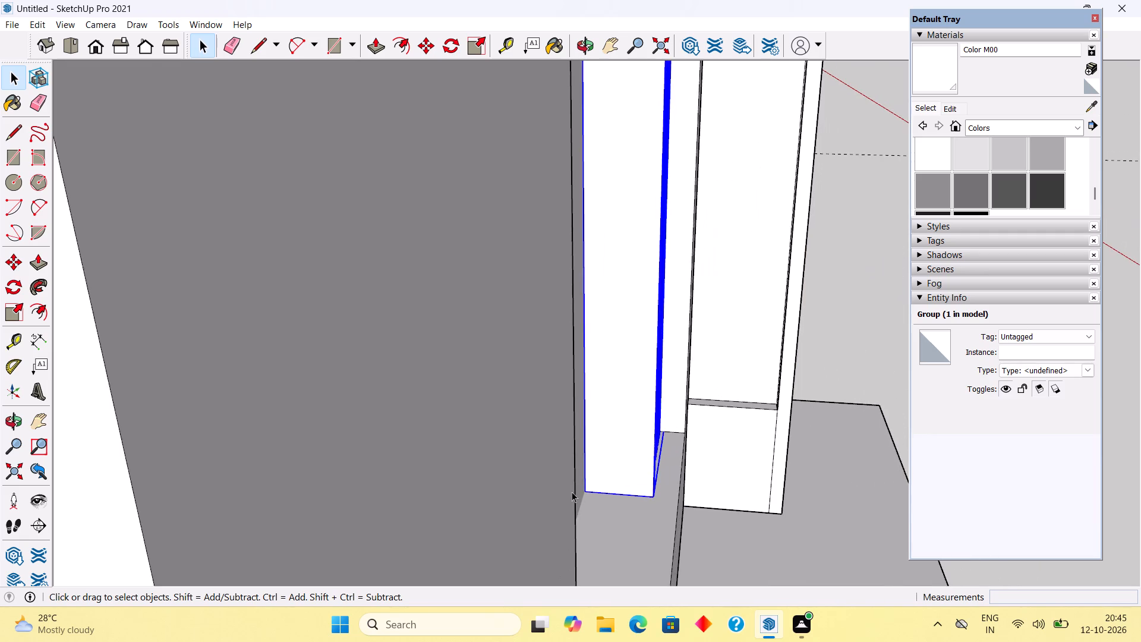
scroll(572, 492, "down", 18)
left_click(783, 376)
Examine how the fluted panel sits on the rounded frame's lower ledge beside the balcony.
middle_click_drag(648, 474, 565, 502)
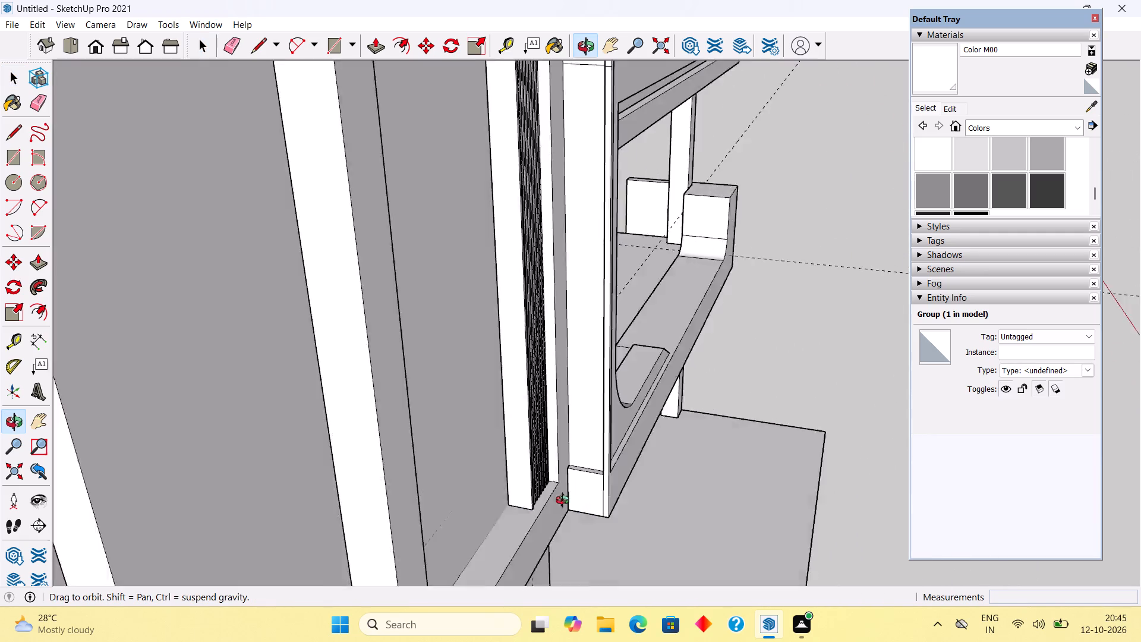
middle_click_drag(565, 502, 408, 505)
scroll(412, 506, "down", 4)
middle_click_drag(357, 476, 379, 545)
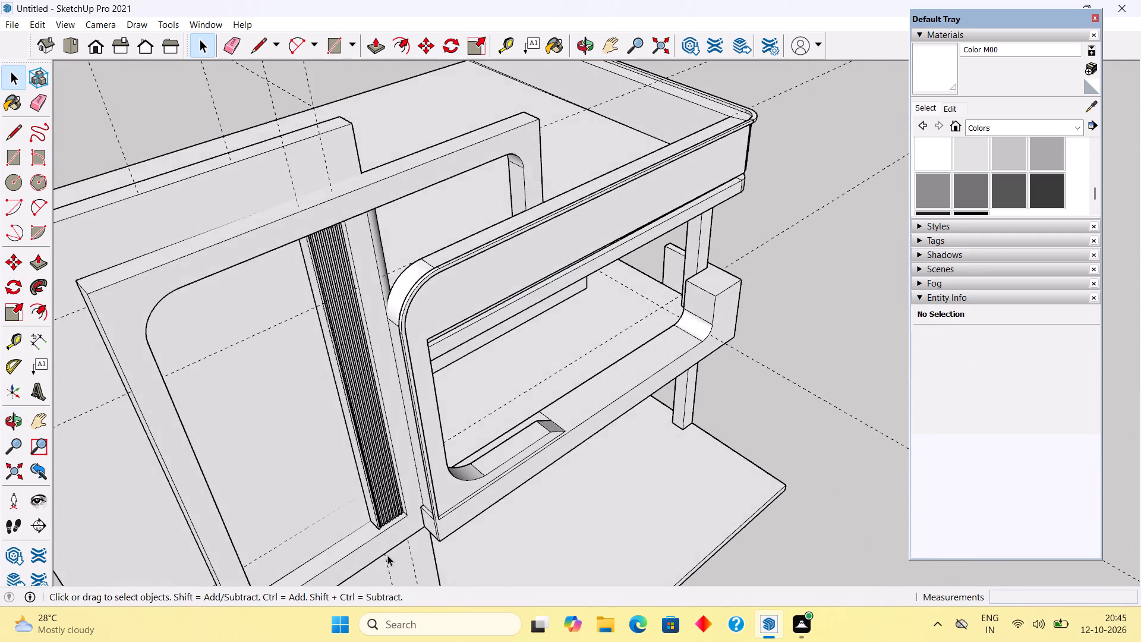
scroll(388, 533, "up", 12)
middle_click_drag(399, 498, 331, 486)
scroll(325, 486, "down", 4)
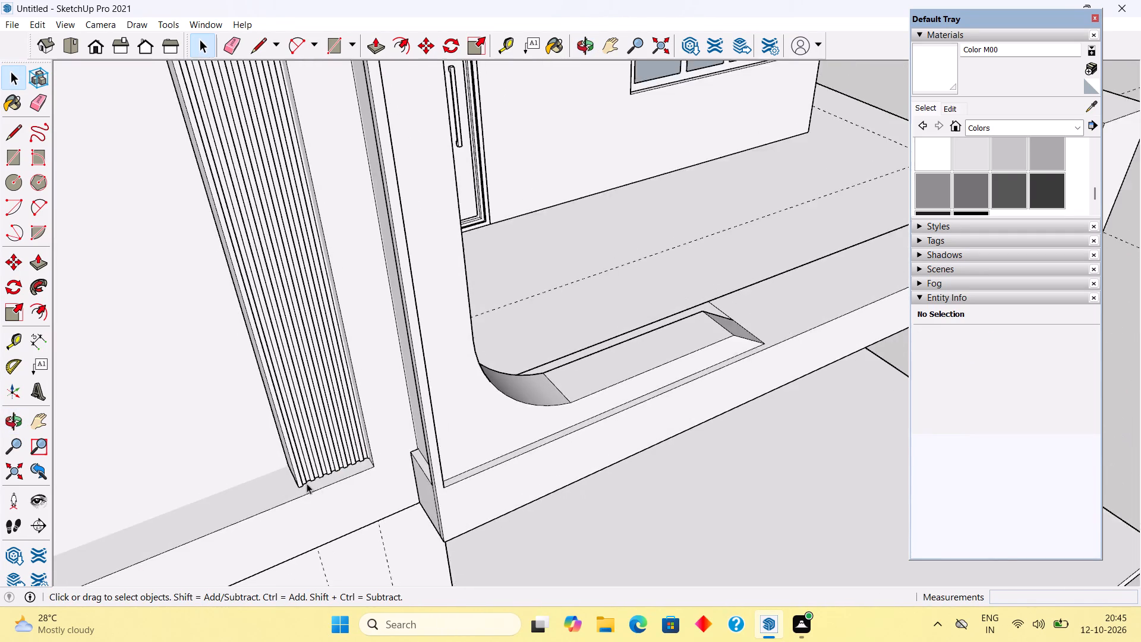
scroll(307, 483, "down", 2)
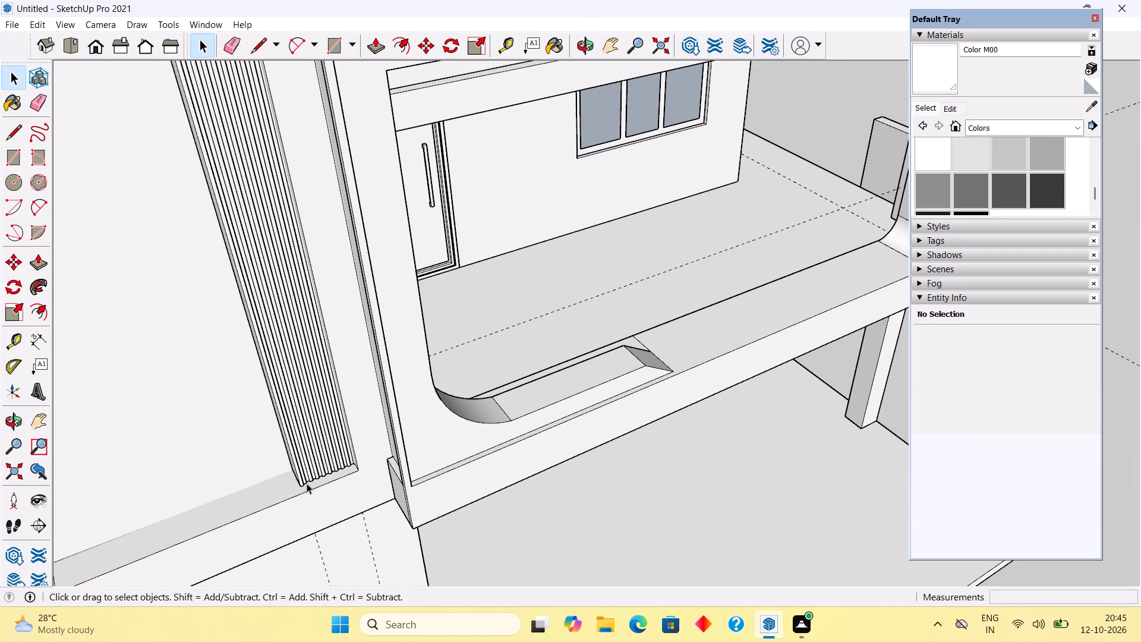
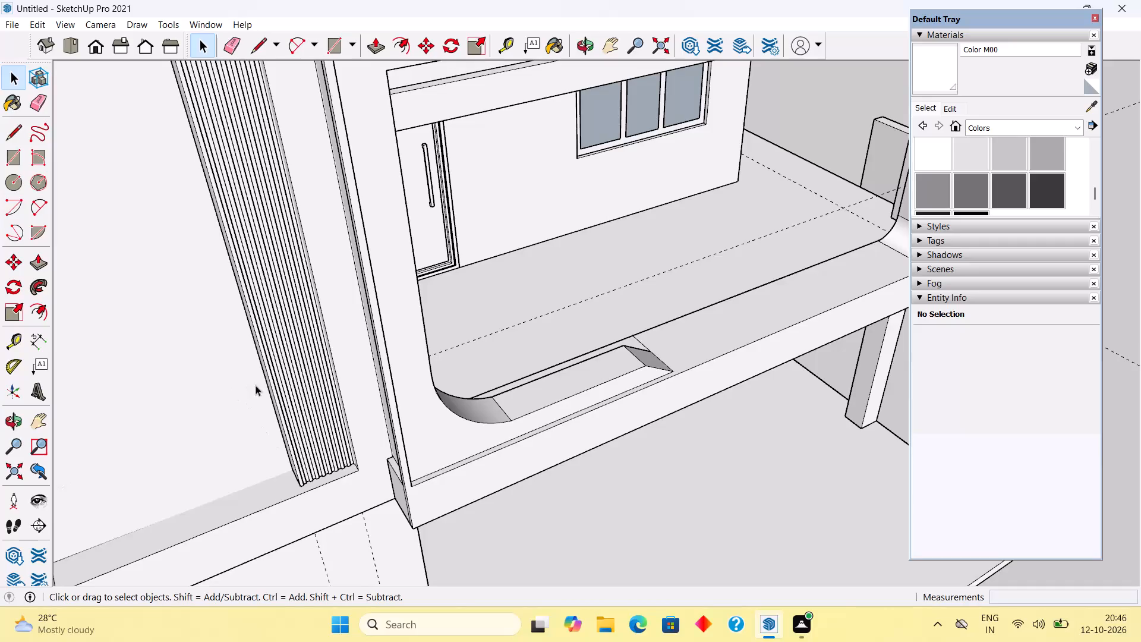
Delete the two sloping guide lines that run across the roof to the tall wall, inside the wall group.
scroll(282, 386, "down", 4)
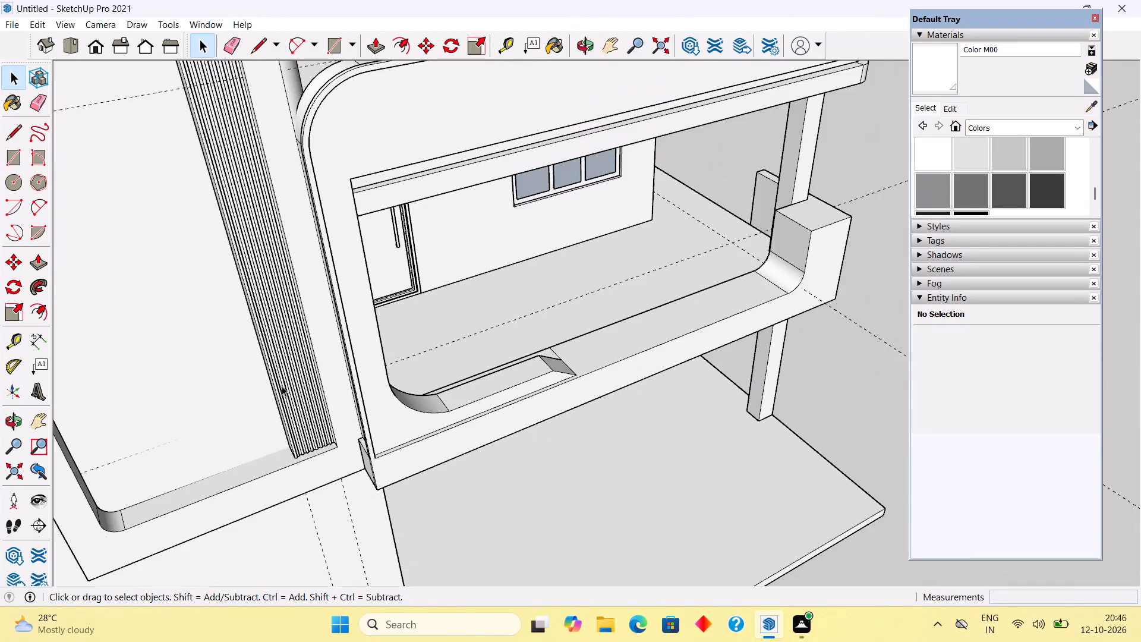
scroll(282, 386, "down", 12)
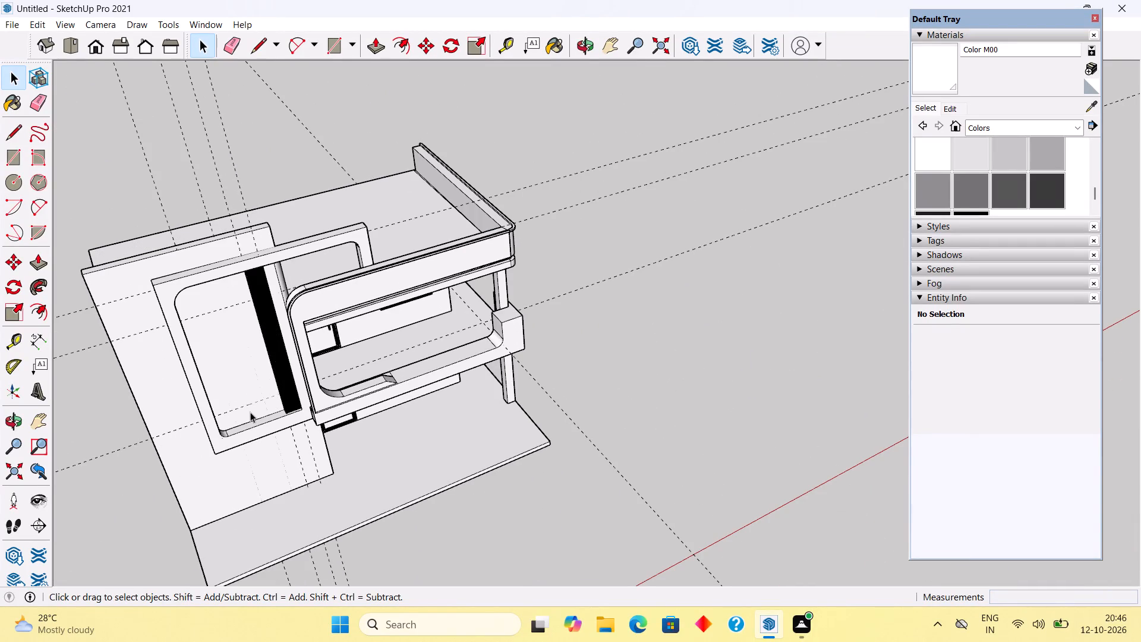
middle_click_drag(276, 401, 227, 393)
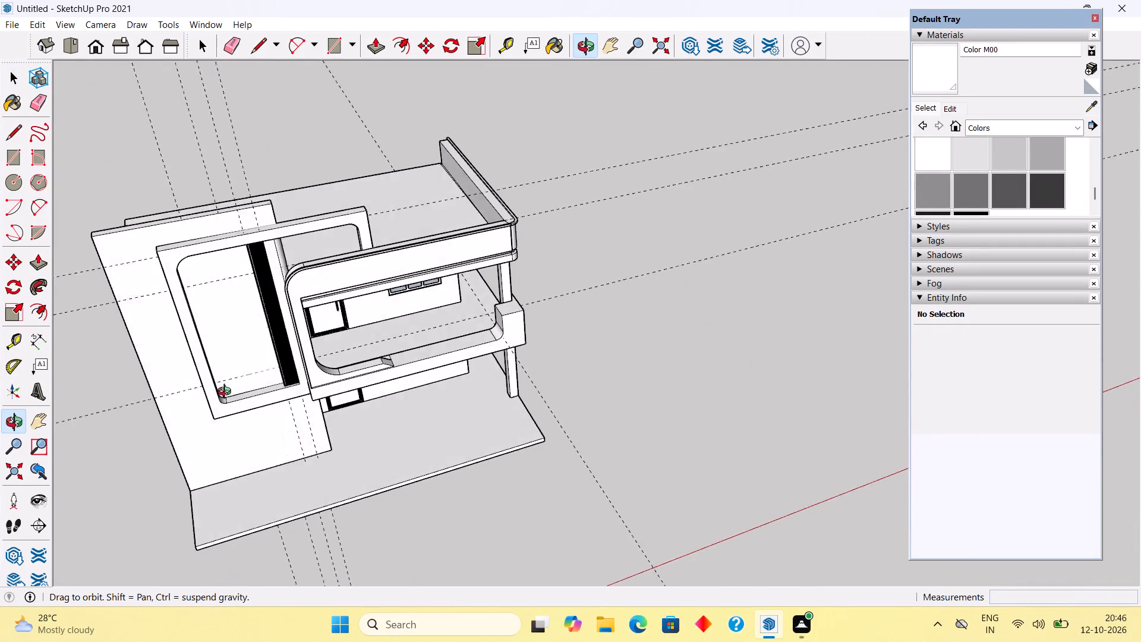
middle_click_drag(227, 393, 253, 448)
scroll(212, 199, "up", 4)
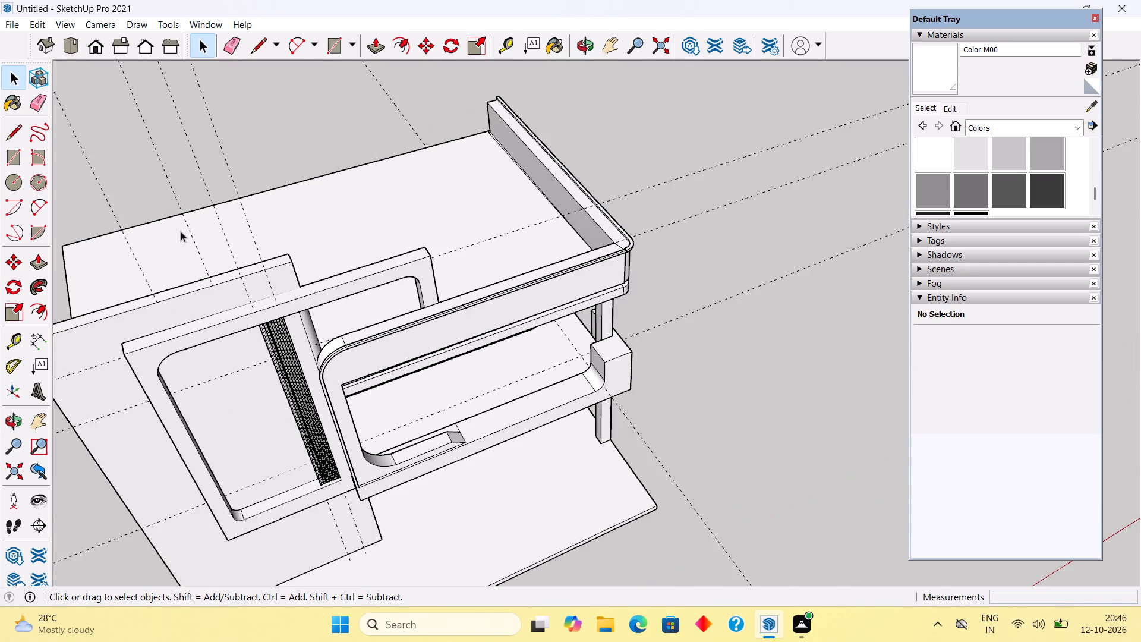
scroll(181, 231, "up", 3)
middle_click_drag(219, 298, 180, 419)
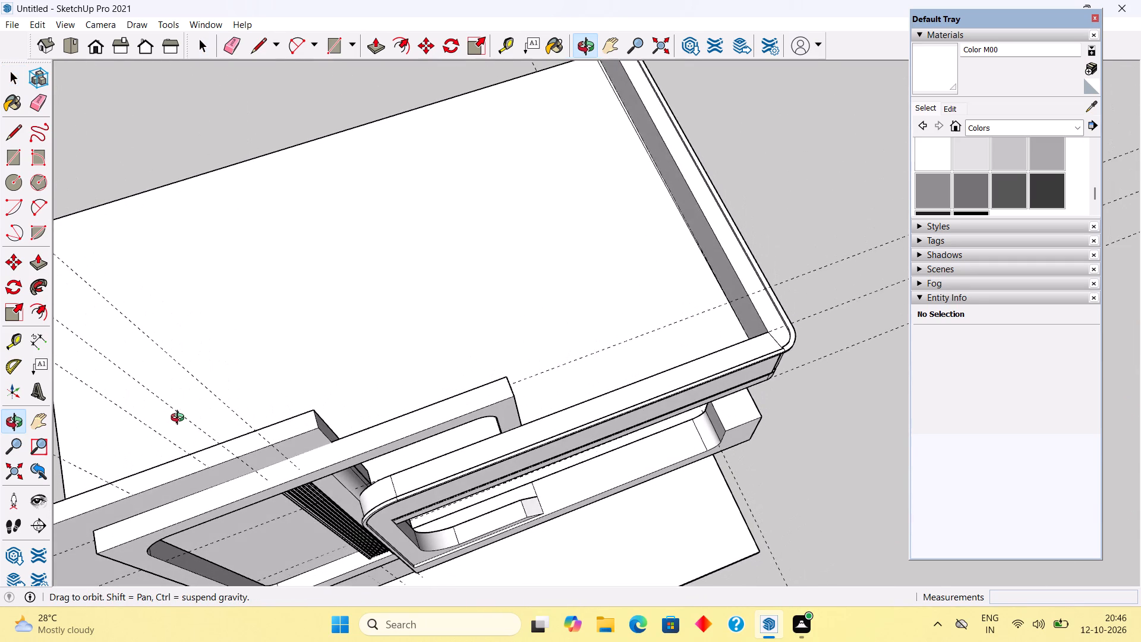
middle_click_drag(180, 419, 290, 328)
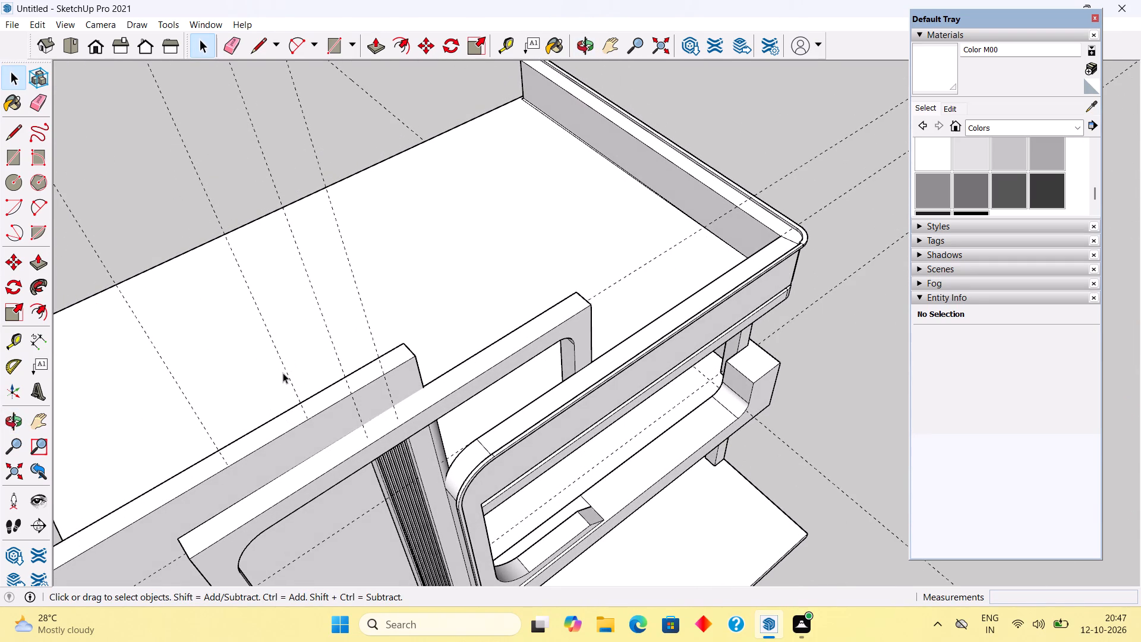
left_click(286, 369)
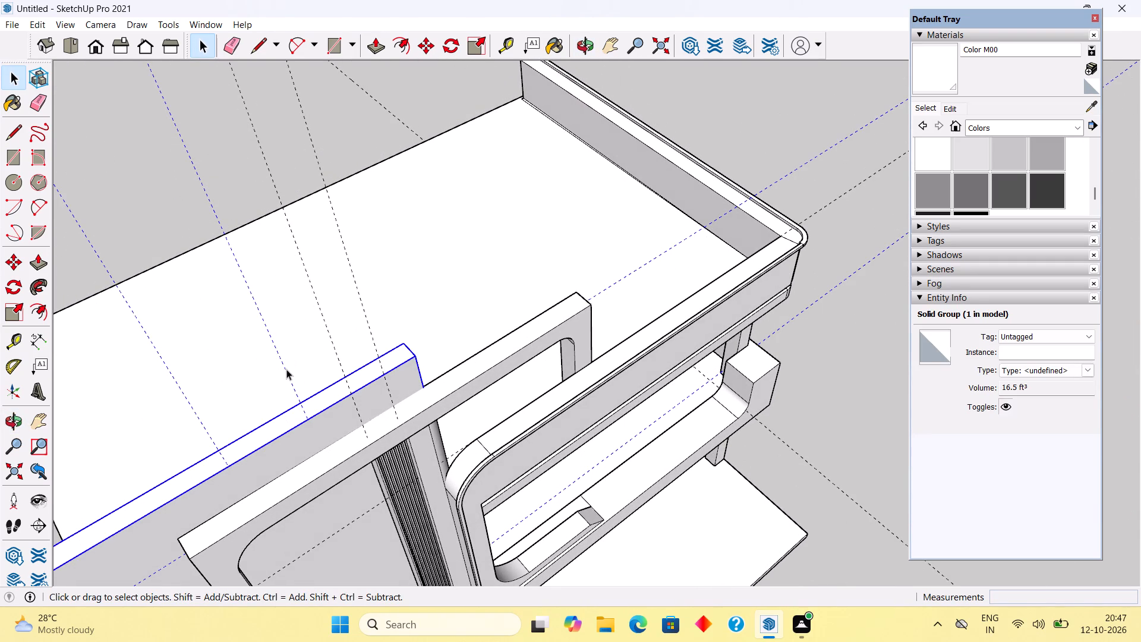
triple_click(286, 369)
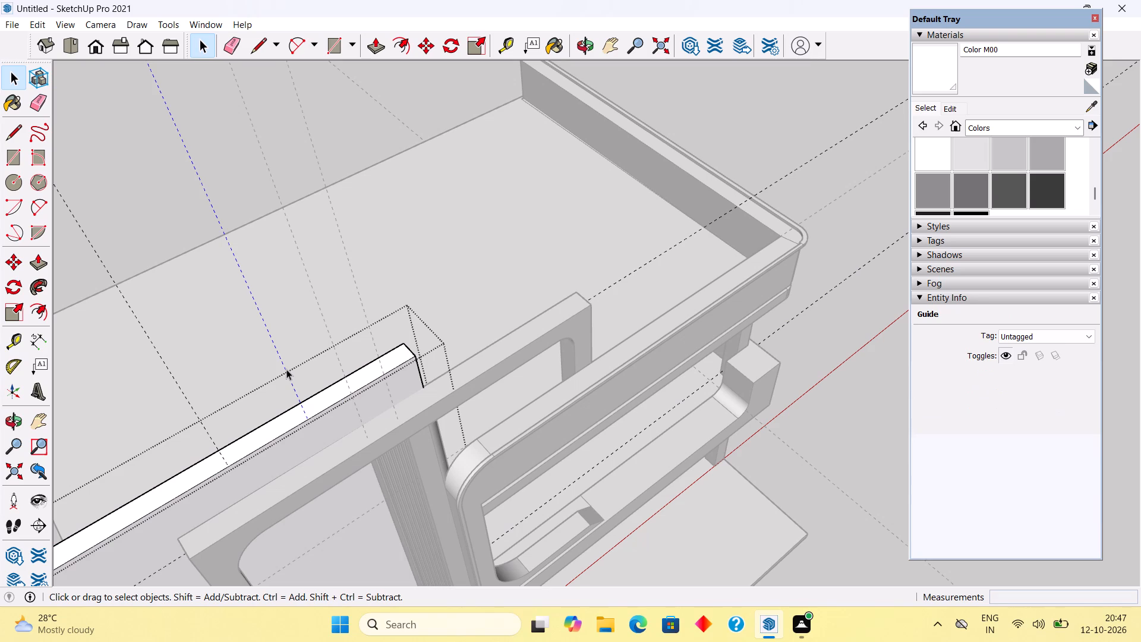
key("Delete")
left_click(184, 399)
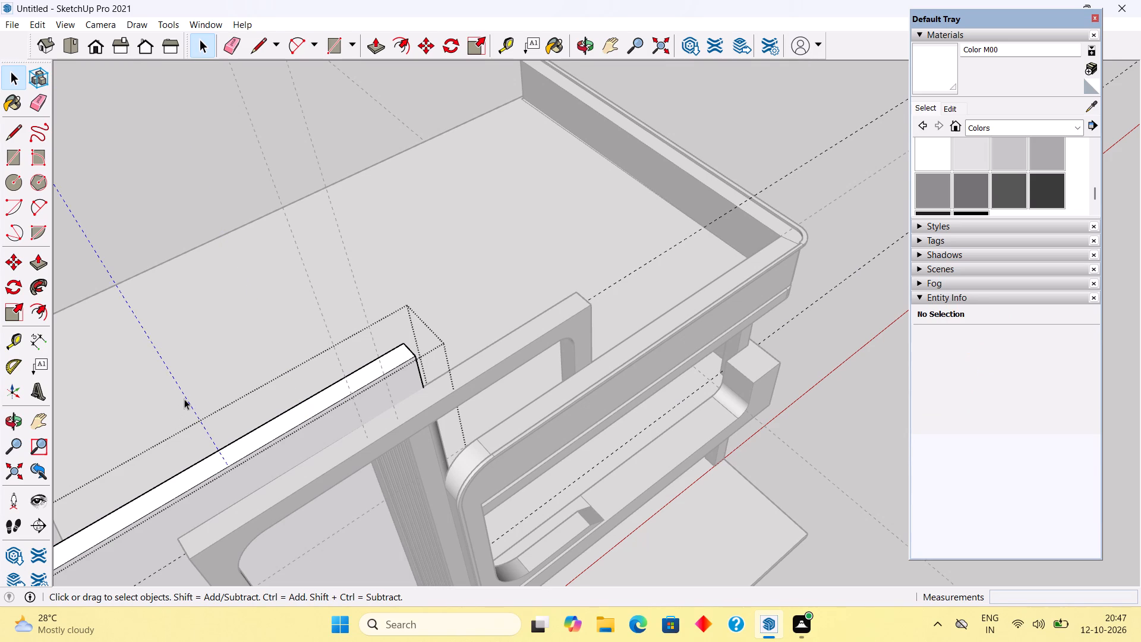
key("Delete")
left_click(178, 164)
Delete the three long horizontal guide lines crossing the tall wall, both inside and outside the wall group.
scroll(304, 272, "down", 4)
middle_click_drag(383, 415, 338, 376)
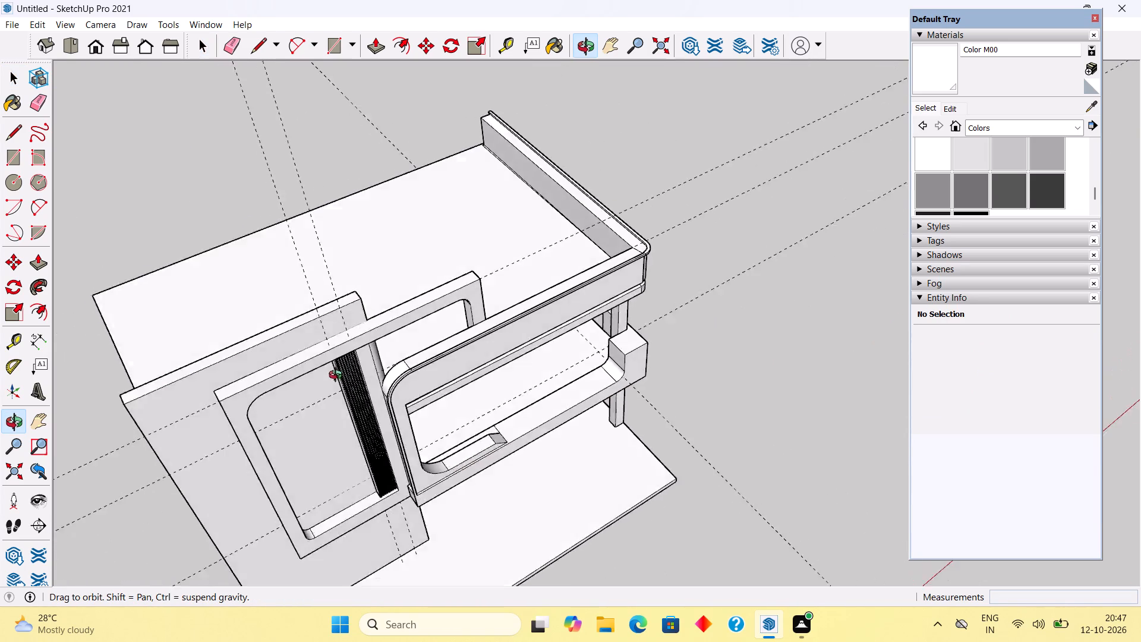
middle_click_drag(338, 376, 295, 303)
scroll(295, 303, "down", 3)
middle_click_drag(289, 455, 253, 451)
scroll(252, 450, "up", 2)
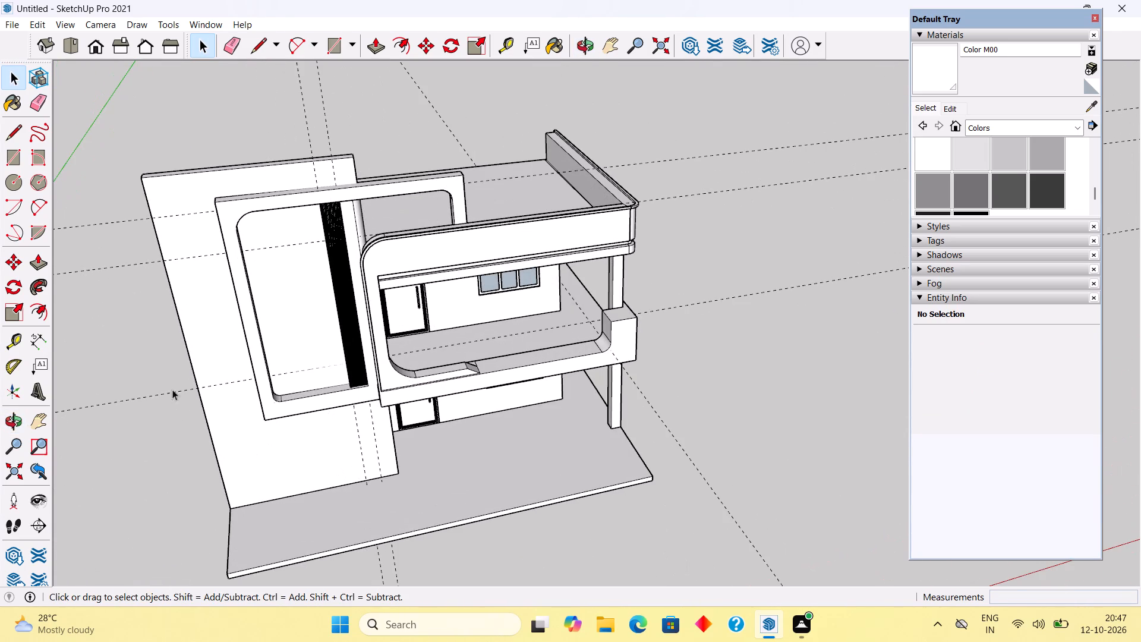
left_click(92, 312)
scroll(235, 352, "up", 11)
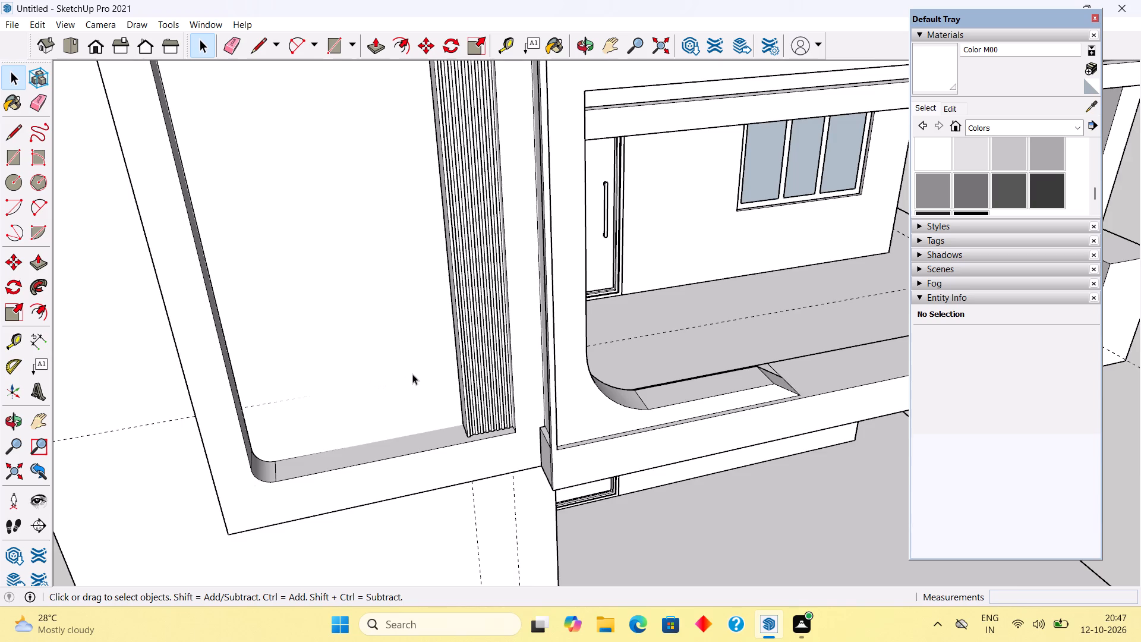
scroll(414, 374, "down", 9)
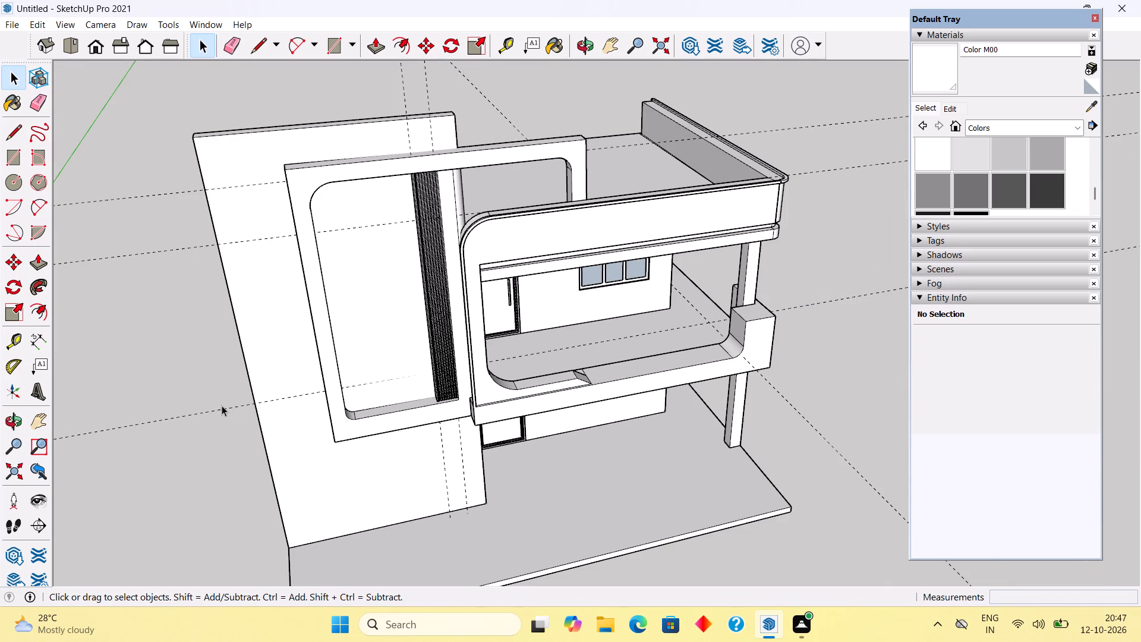
left_click(220, 410)
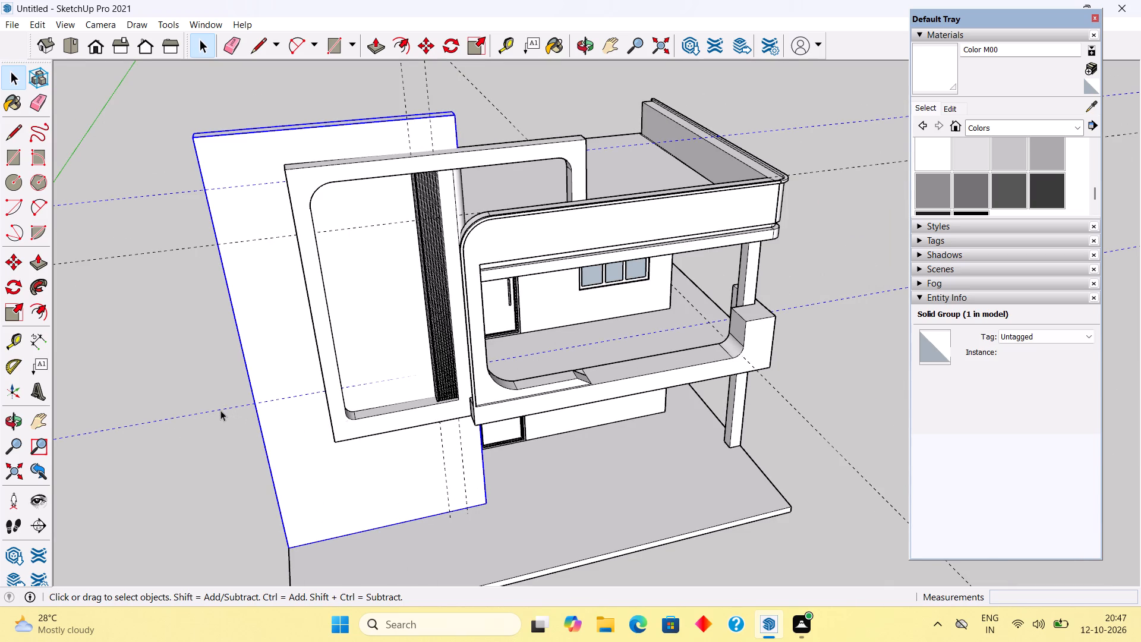
double_click(220, 410)
left_click(220, 410)
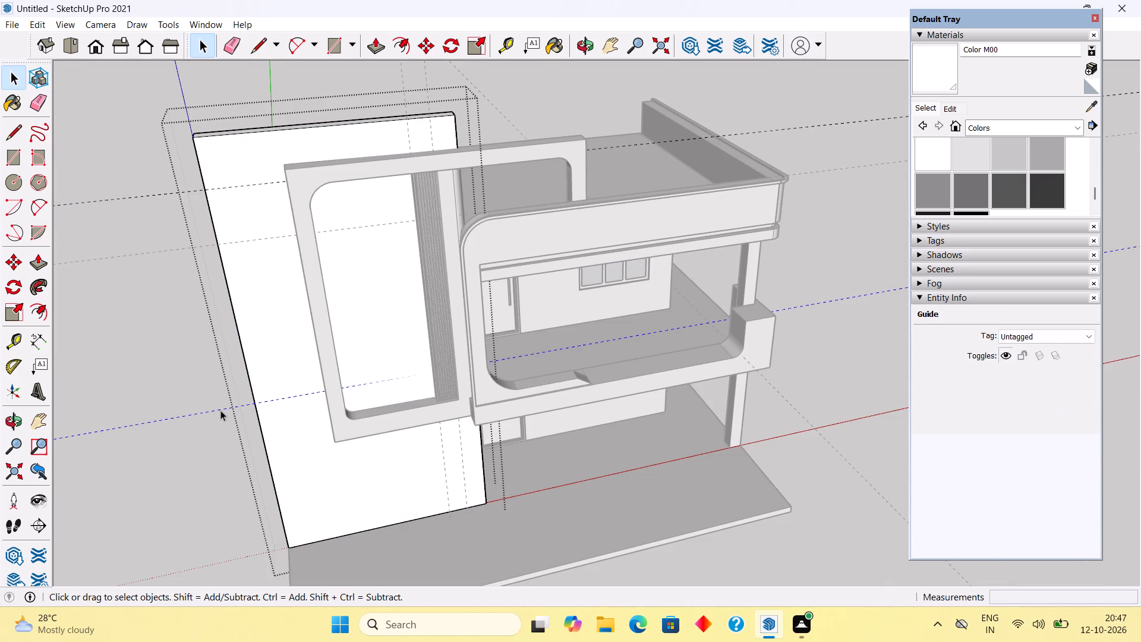
key("Delete")
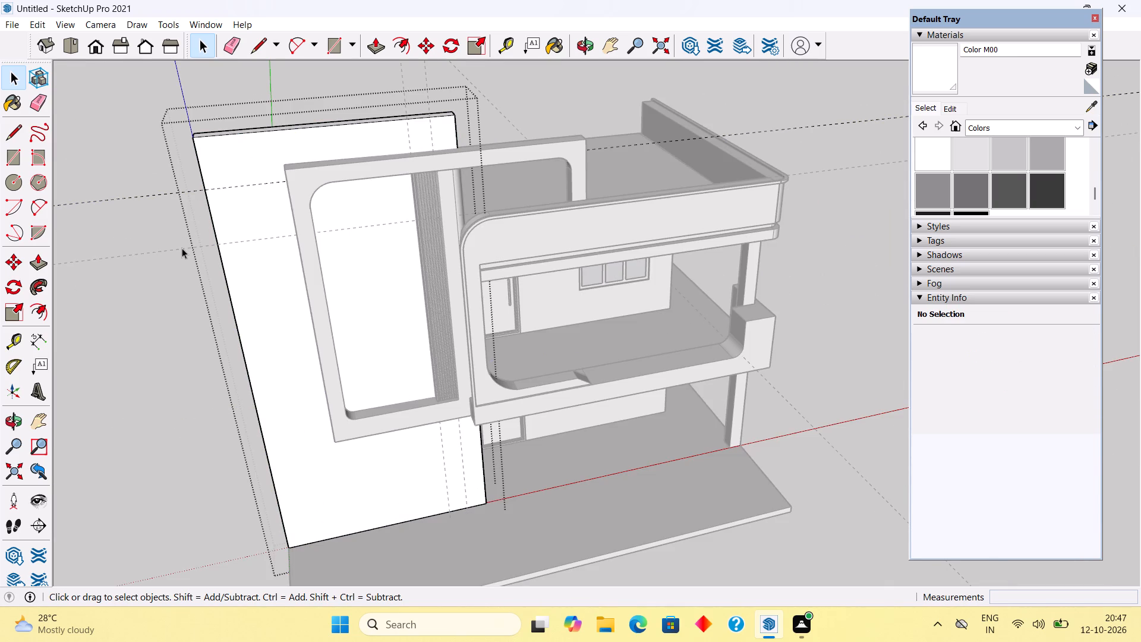
left_click(181, 251)
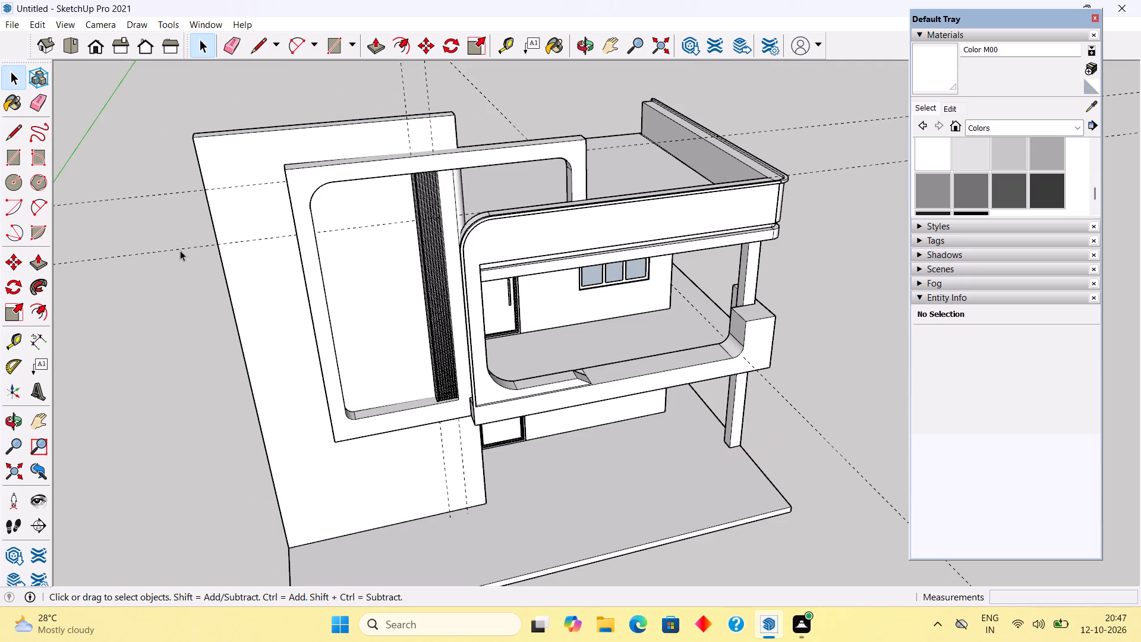
left_click(180, 250)
key("Delete")
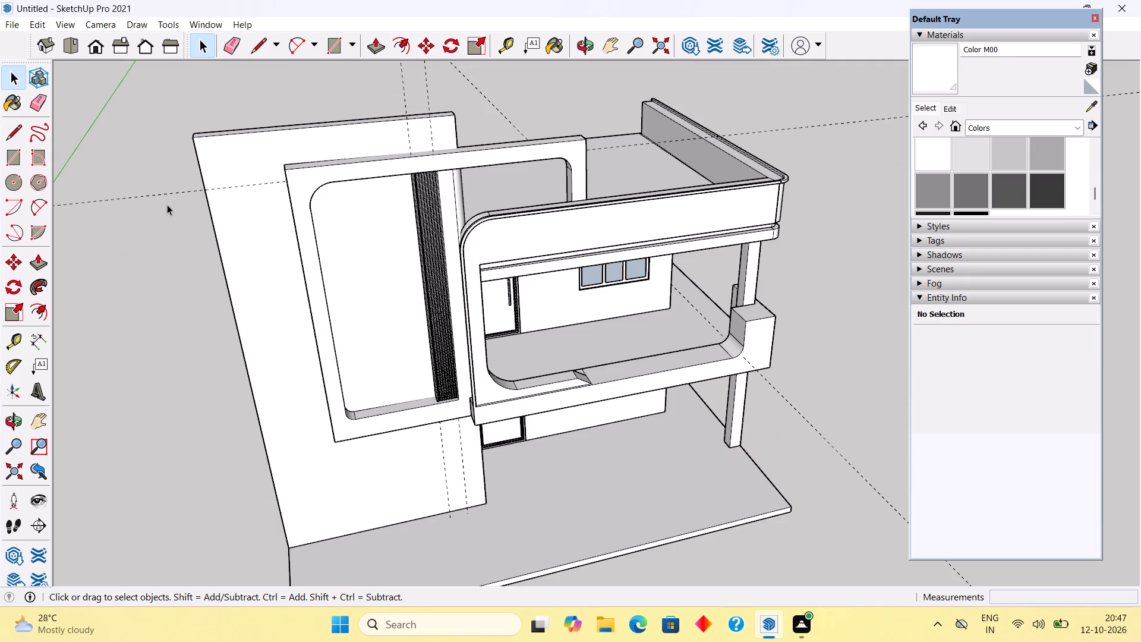
left_click(171, 194)
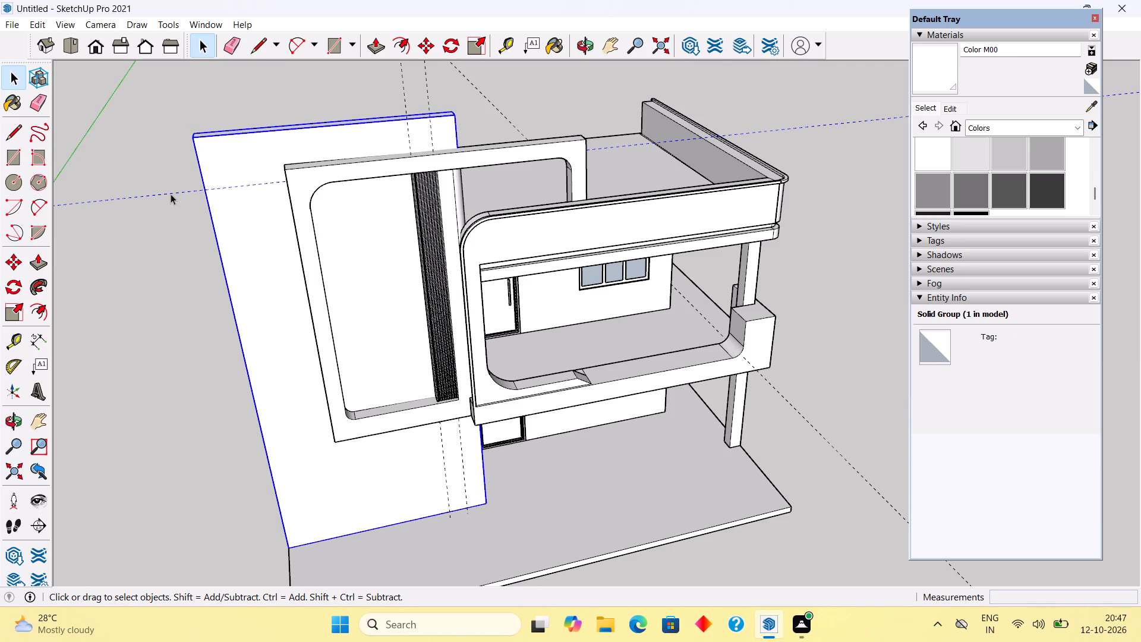
double_click(171, 194)
left_click(171, 194)
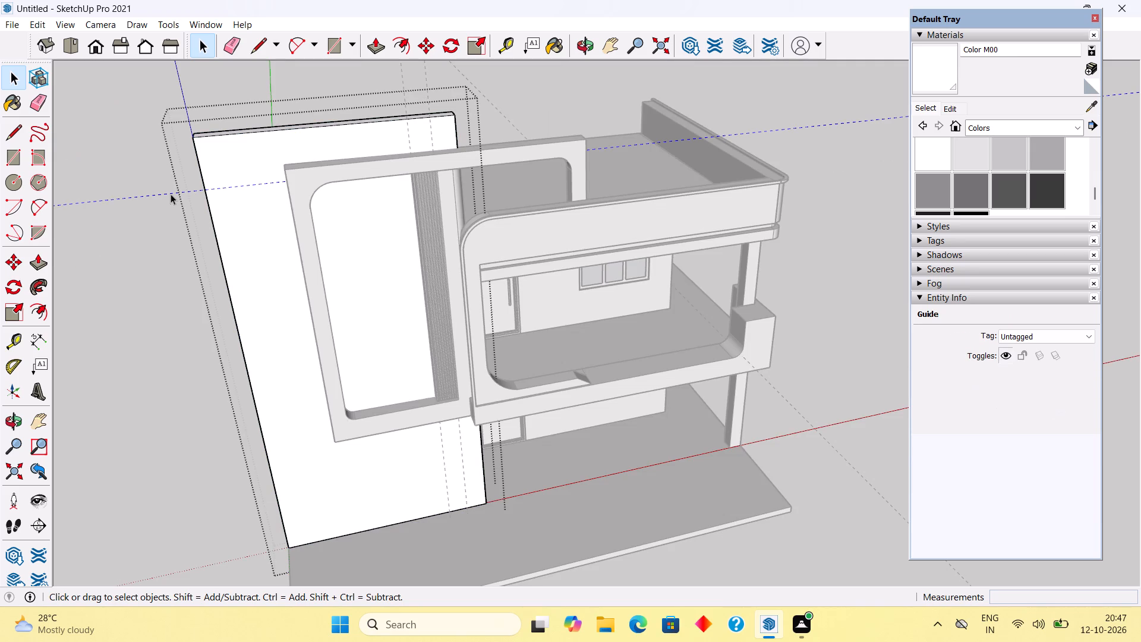
key("Delete")
left_click(171, 194)
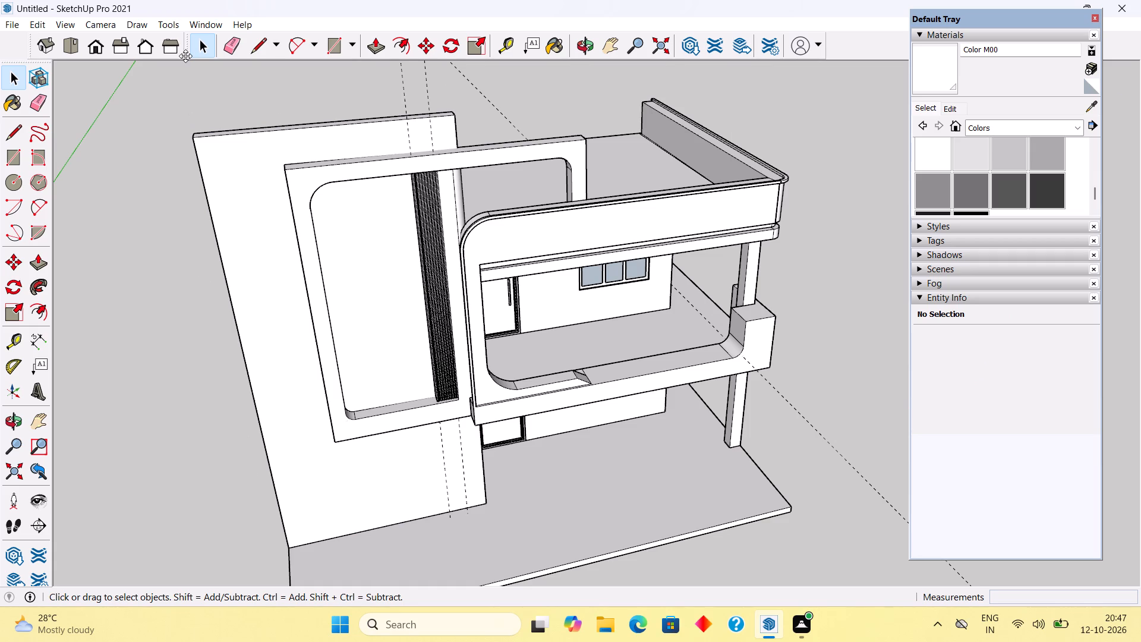
Move the large rounded frame group about 9/16" so its back edge meets the front corner of the tall wall.
middle_click_drag(464, 462, 324, 523)
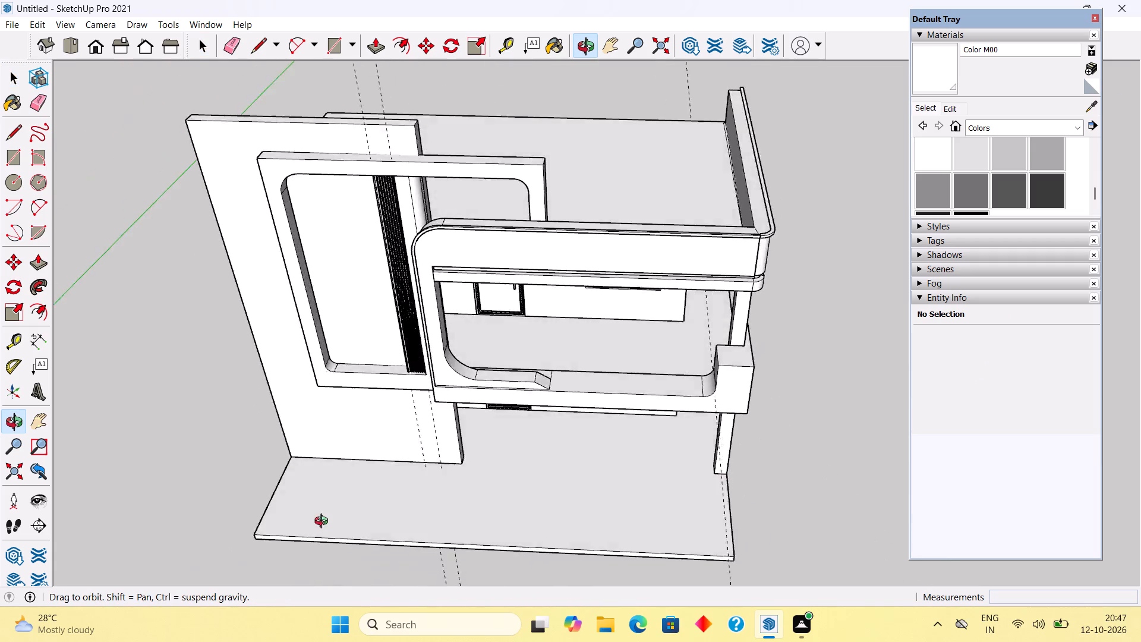
middle_click_drag(324, 523, 220, 610)
scroll(352, 250, "up", 4)
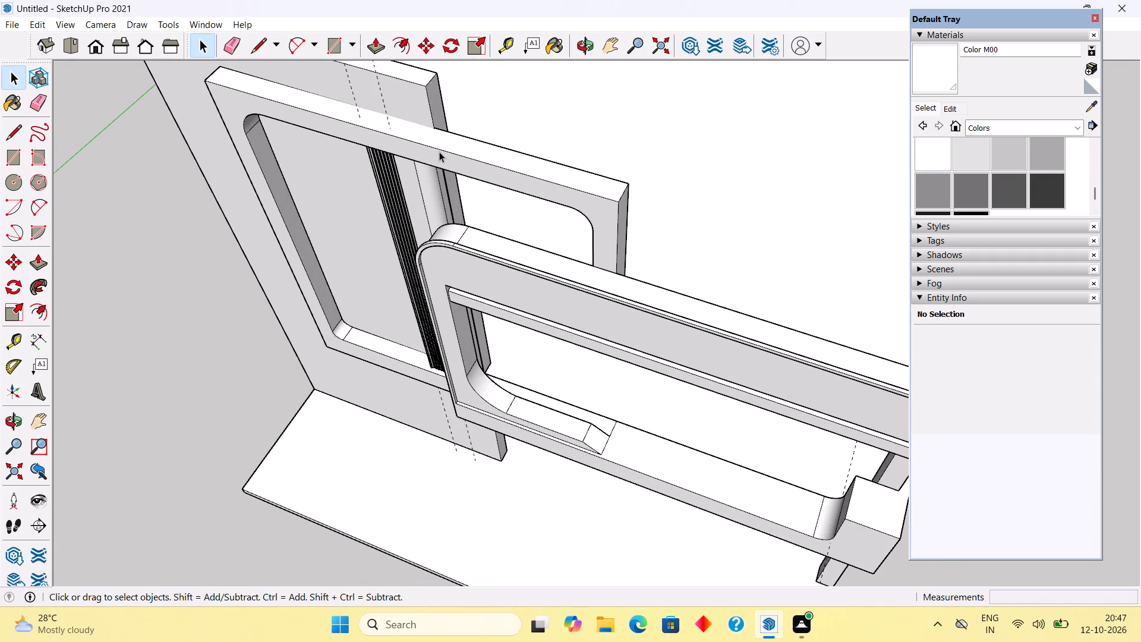
left_click(439, 152)
scroll(429, 127, "up", 20)
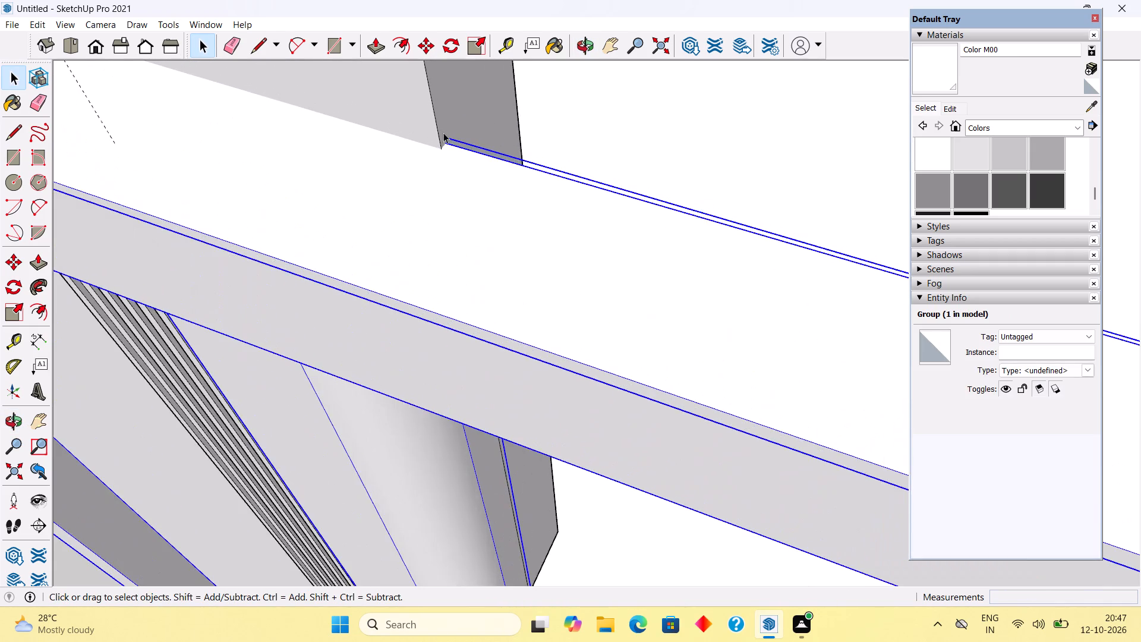
scroll(448, 145, "up", 1)
middle_click_drag(439, 153, 270, 248)
scroll(365, 129, "up", 5)
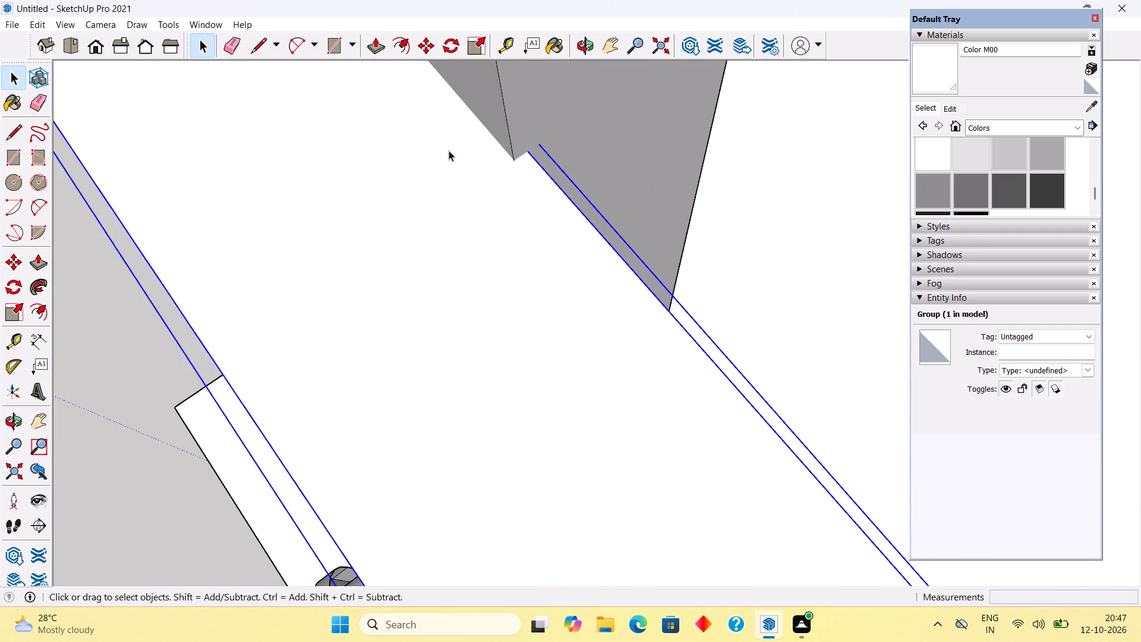
scroll(483, 159, "up", 3)
key("m")
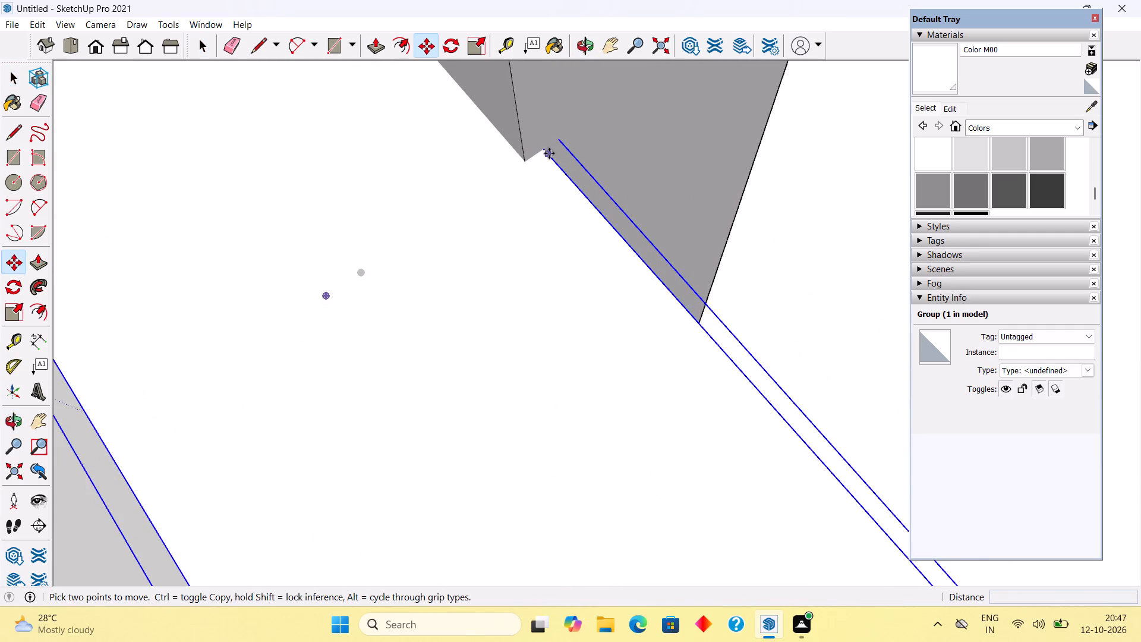
left_click(546, 152)
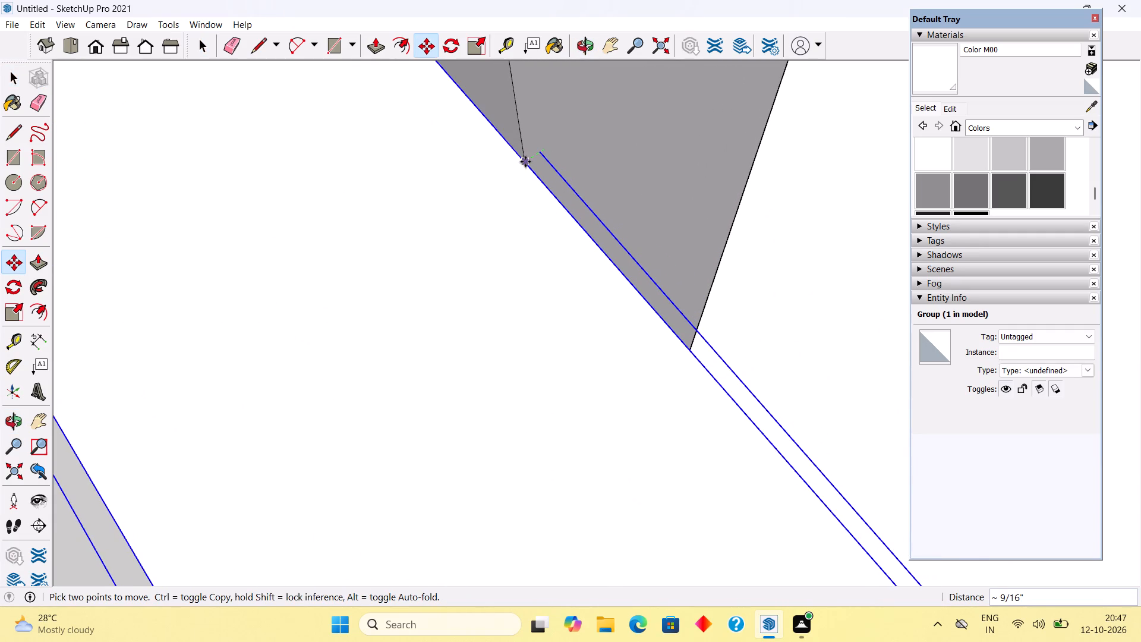
left_click(525, 162)
key("space")
Examine how the back edge and lower corner of the large rounded frame meet the tall wall.
scroll(527, 161, "down", 12)
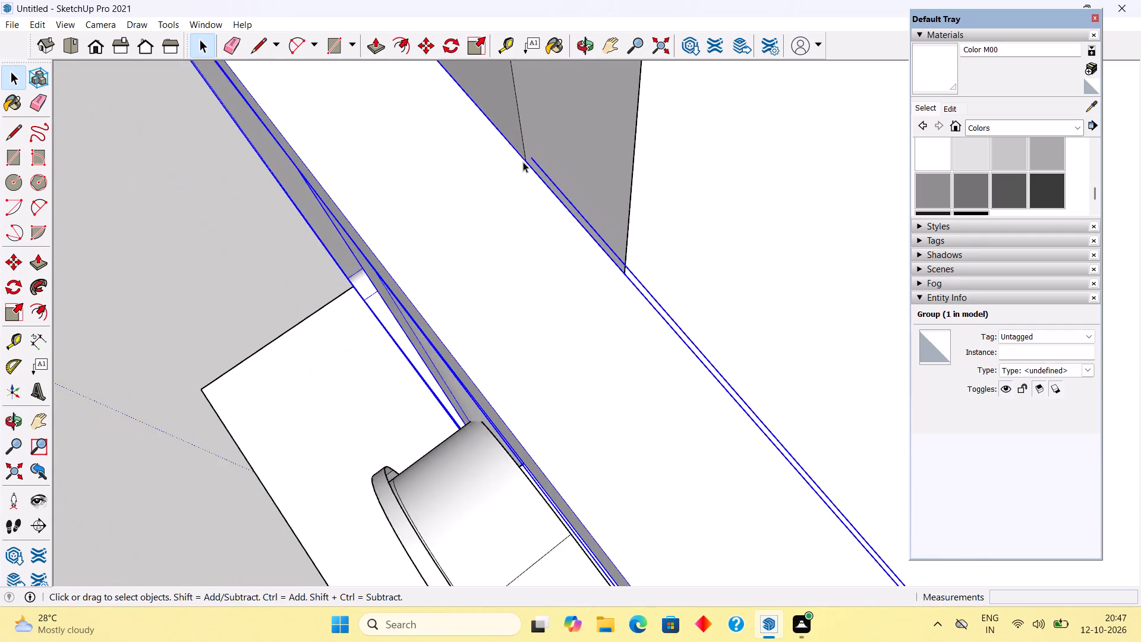
scroll(523, 162, "down", 10)
middle_click_drag(522, 162, 606, 246)
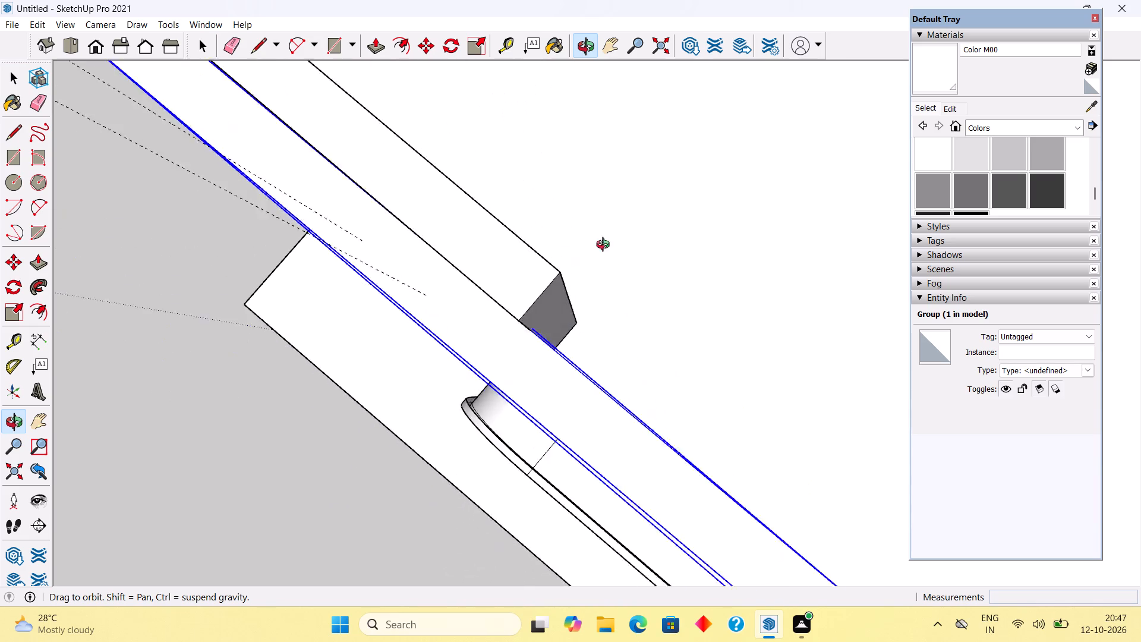
middle_click_drag(606, 246, 694, 238)
scroll(387, 280, "up", 7)
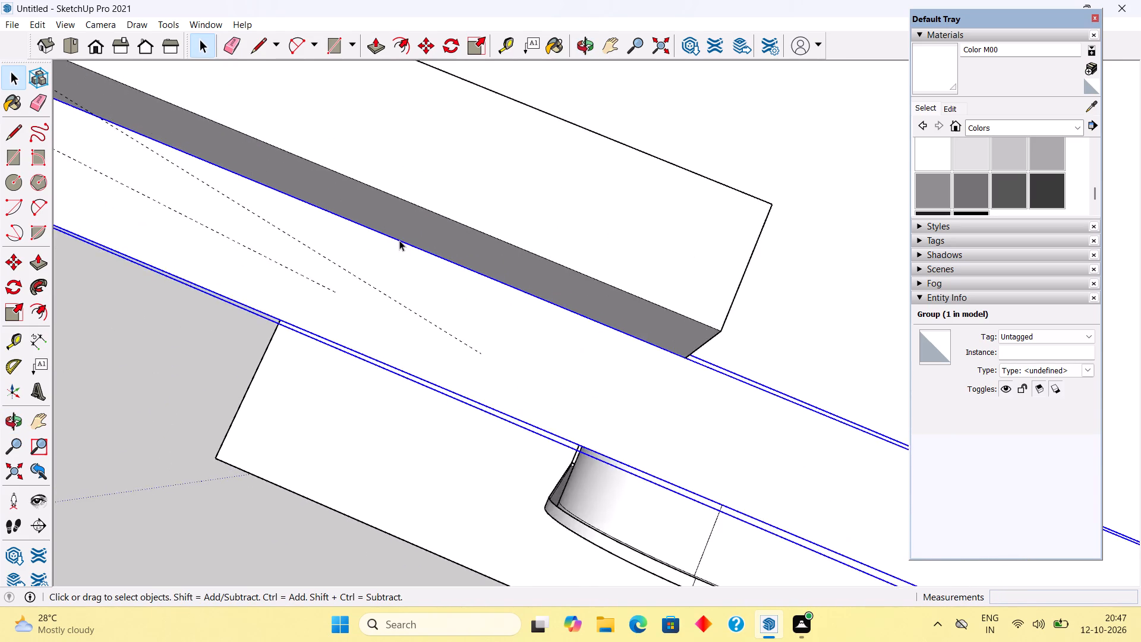
scroll(399, 240, "up", 11)
scroll(411, 240, "down", 20)
scroll(411, 240, "down", 5)
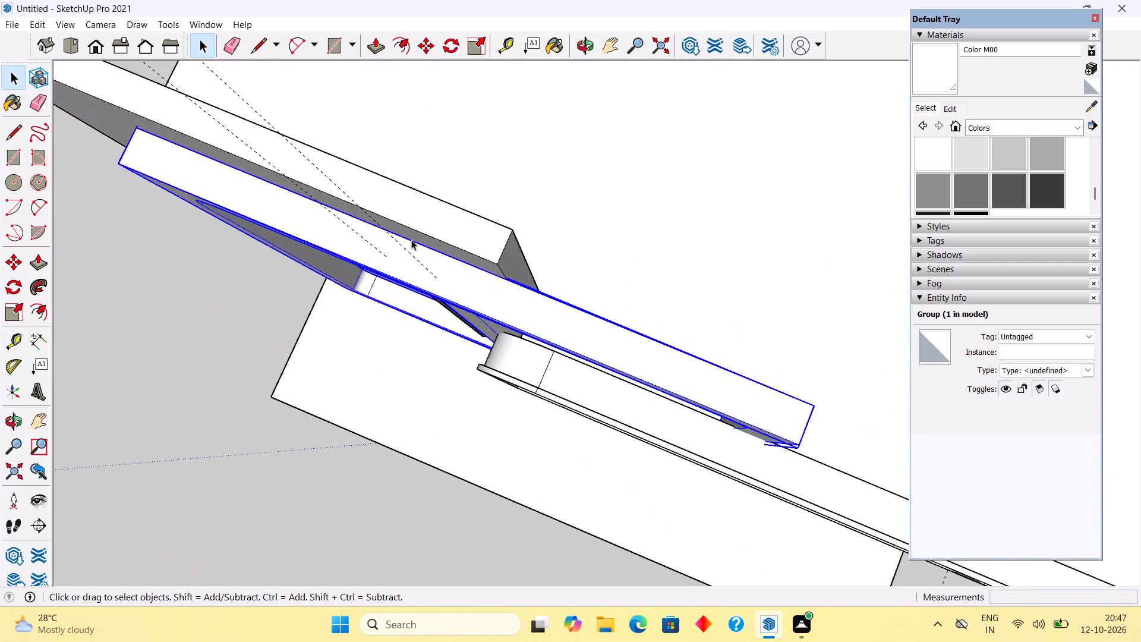
scroll(411, 240, "down", 6)
middle_click_drag(385, 303, 643, 109)
scroll(447, 399, "up", 6)
middle_click_drag(481, 370, 847, 296)
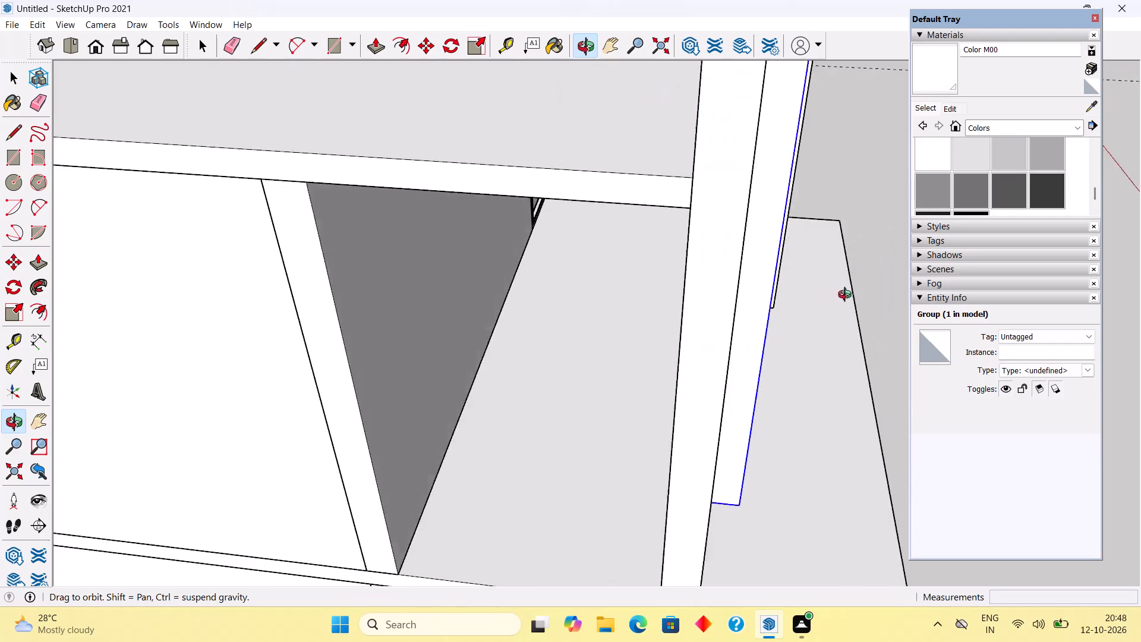
middle_click_drag(847, 296, 814, 224)
scroll(672, 396, "up", 6)
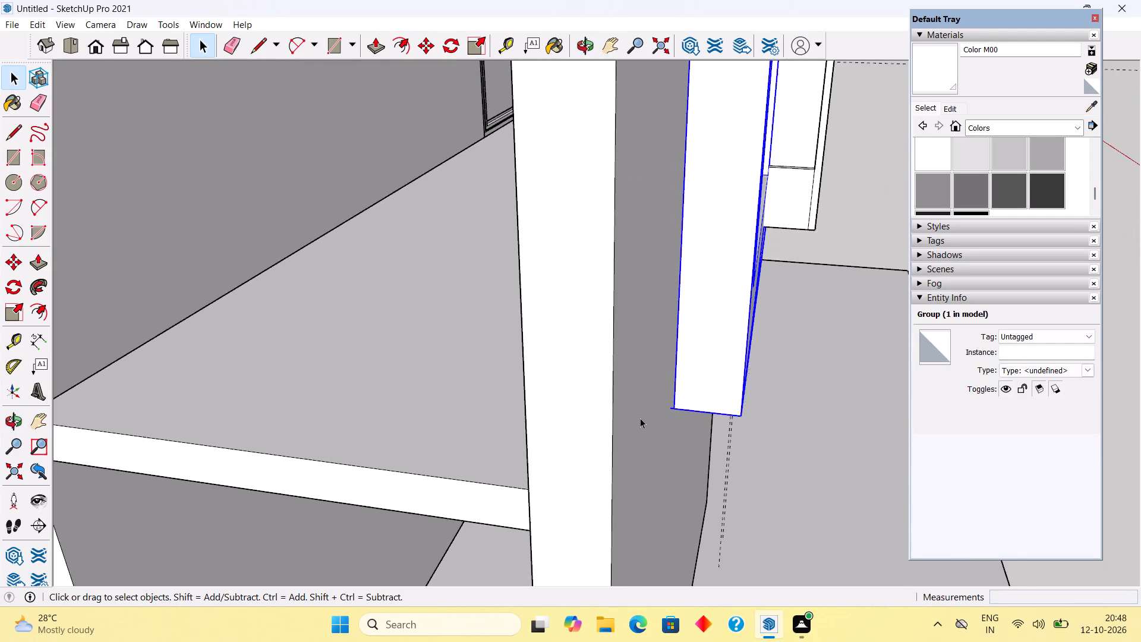
scroll(640, 418, "up", 13)
middle_click_drag(645, 393, 726, 428)
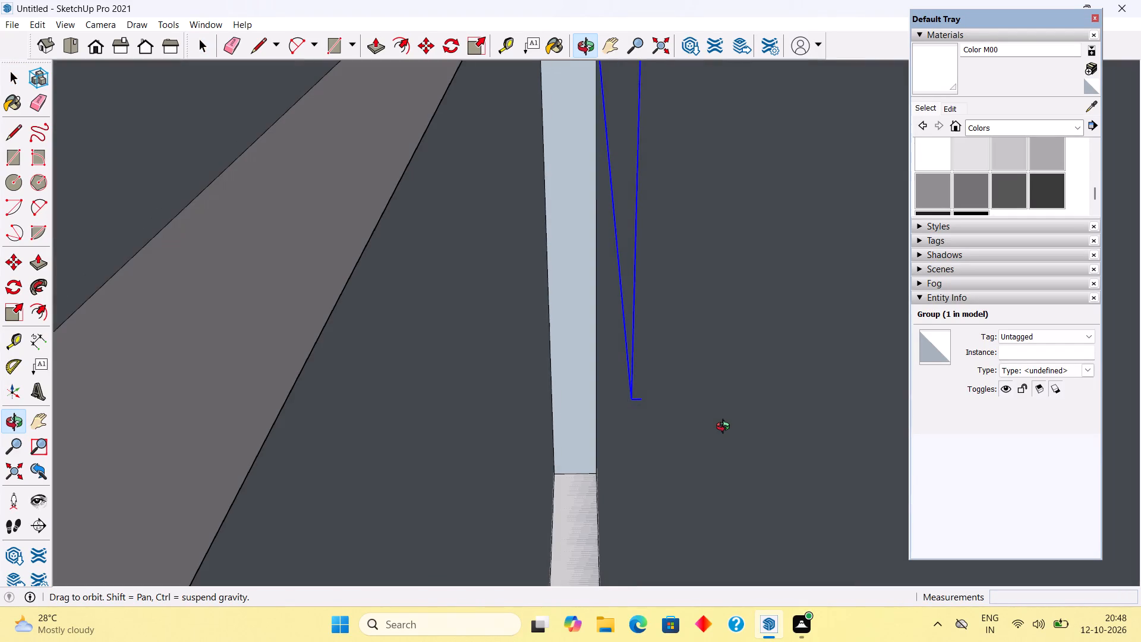
middle_click_drag(726, 428, 672, 410)
scroll(666, 411, "down", 1)
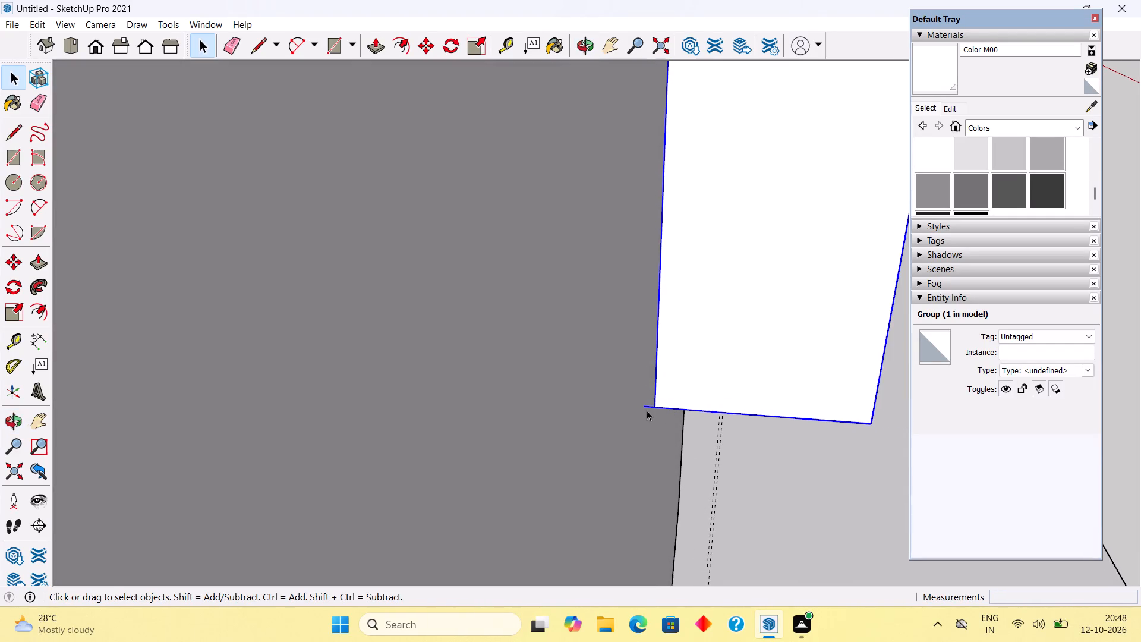
Examine how the large rounded frame and its fluted panel sit against the tall wall from the side, front and above.
scroll(628, 399, "down", 20)
scroll(628, 399, "down", 8)
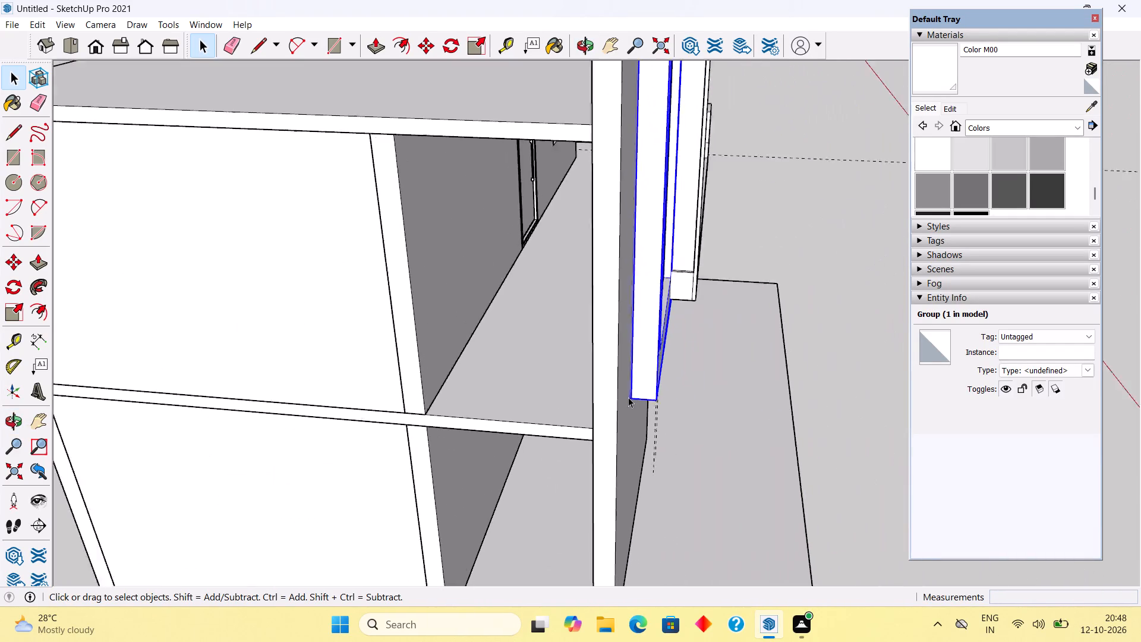
scroll(628, 397, "down", 7)
middle_click_drag(655, 352, 481, 382)
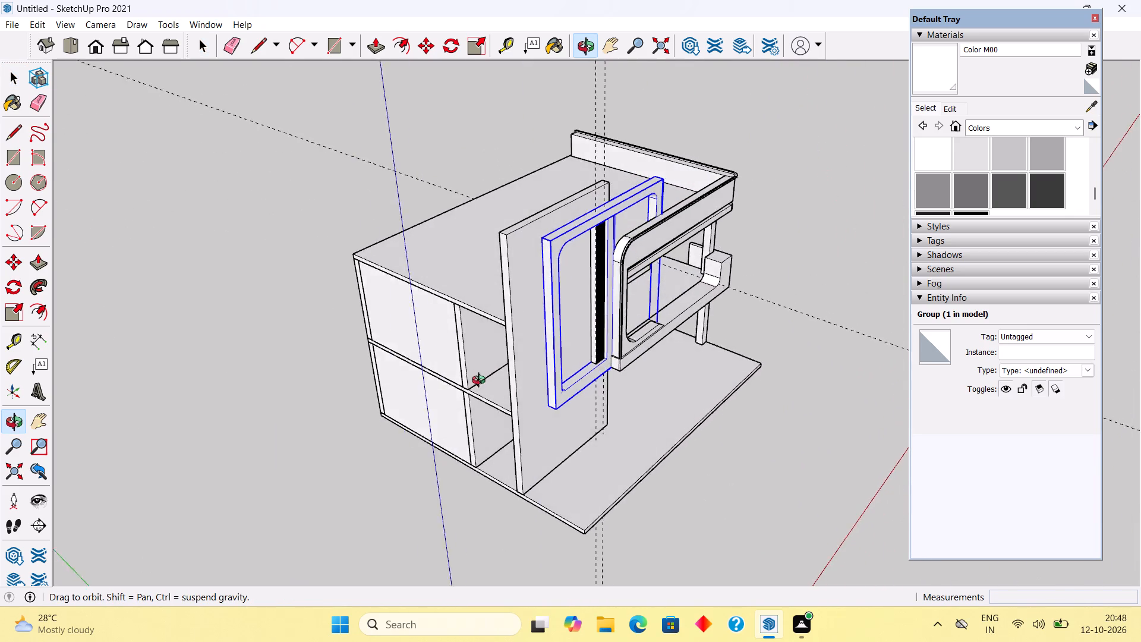
middle_click_drag(481, 382, 377, 374)
left_click(329, 390)
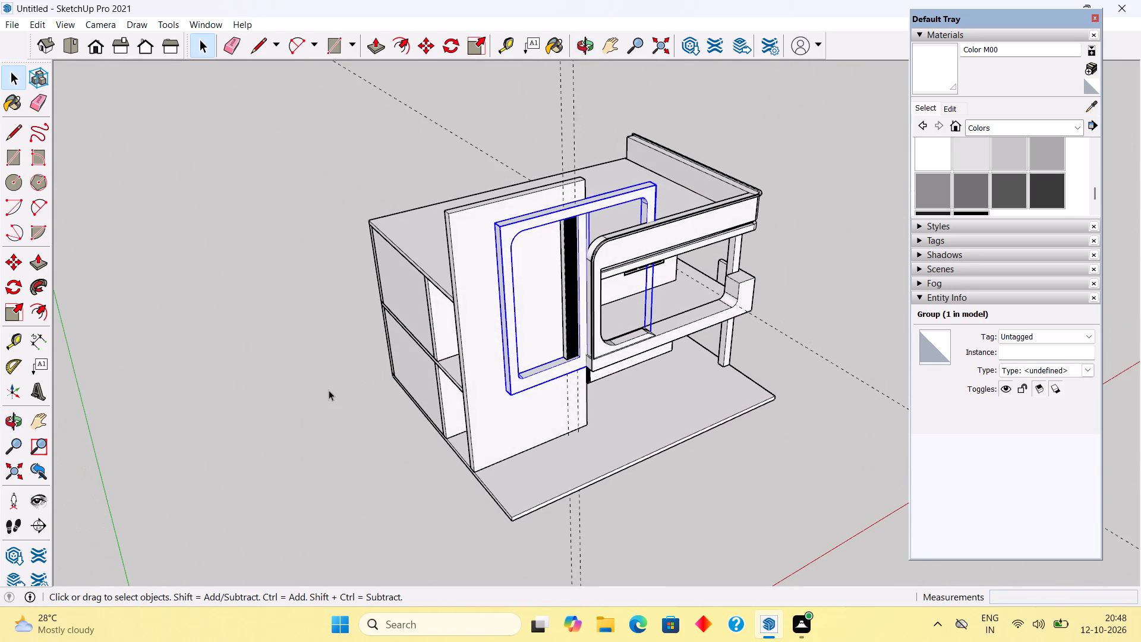
middle_click_drag(458, 366, 286, 340)
scroll(484, 273, "up", 6)
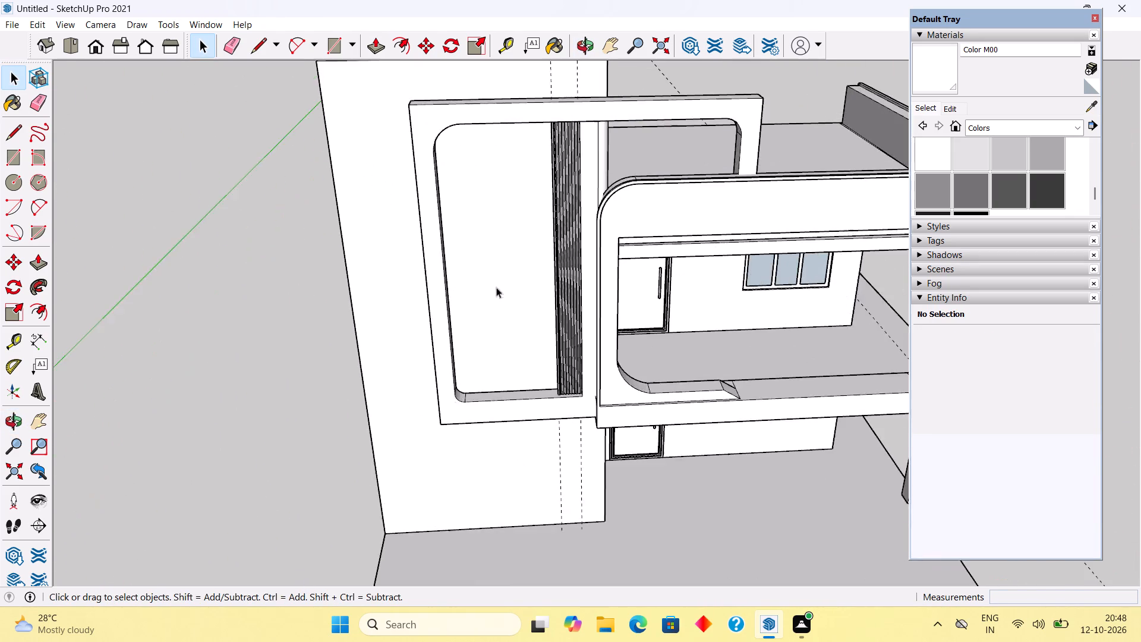
scroll(496, 287, "up", 5)
middle_click_drag(457, 338, 372, 523)
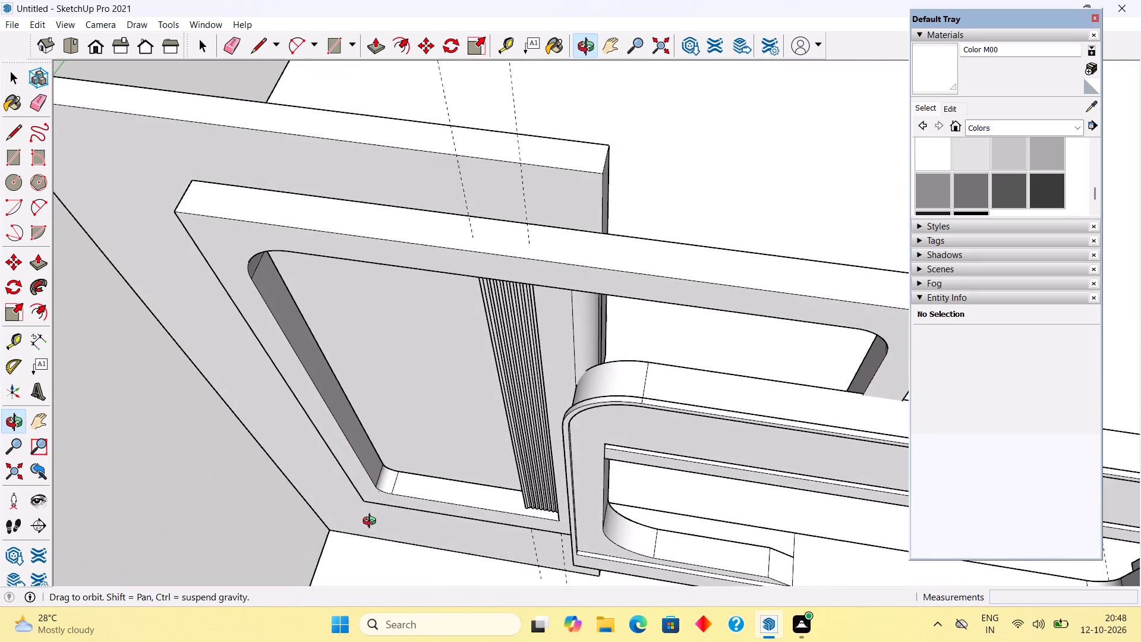
middle_click_drag(372, 523, 387, 486)
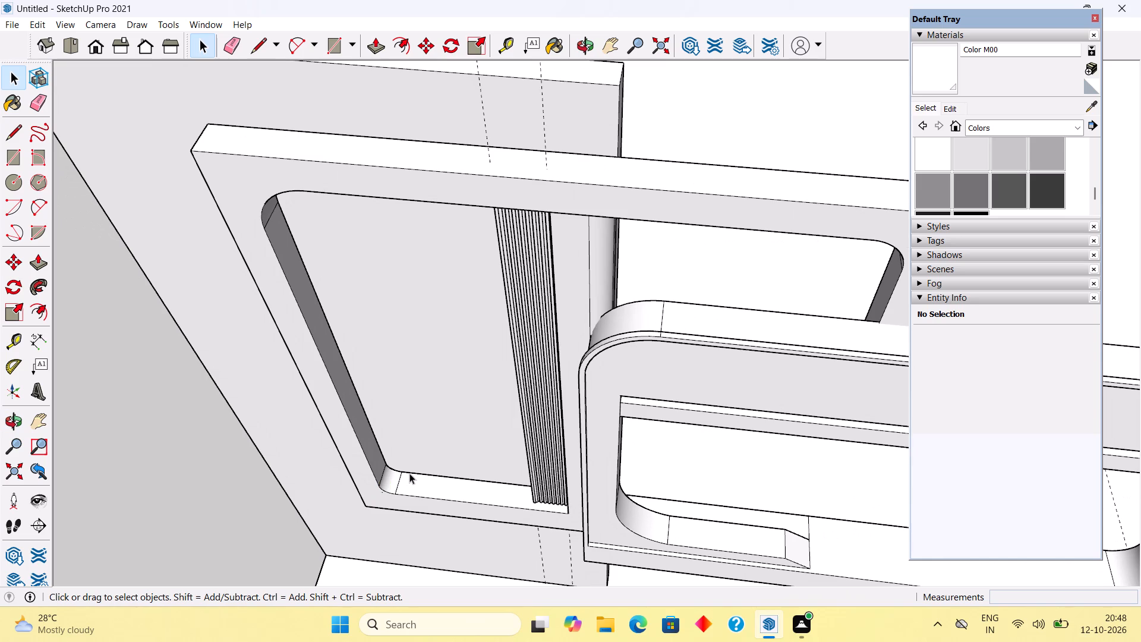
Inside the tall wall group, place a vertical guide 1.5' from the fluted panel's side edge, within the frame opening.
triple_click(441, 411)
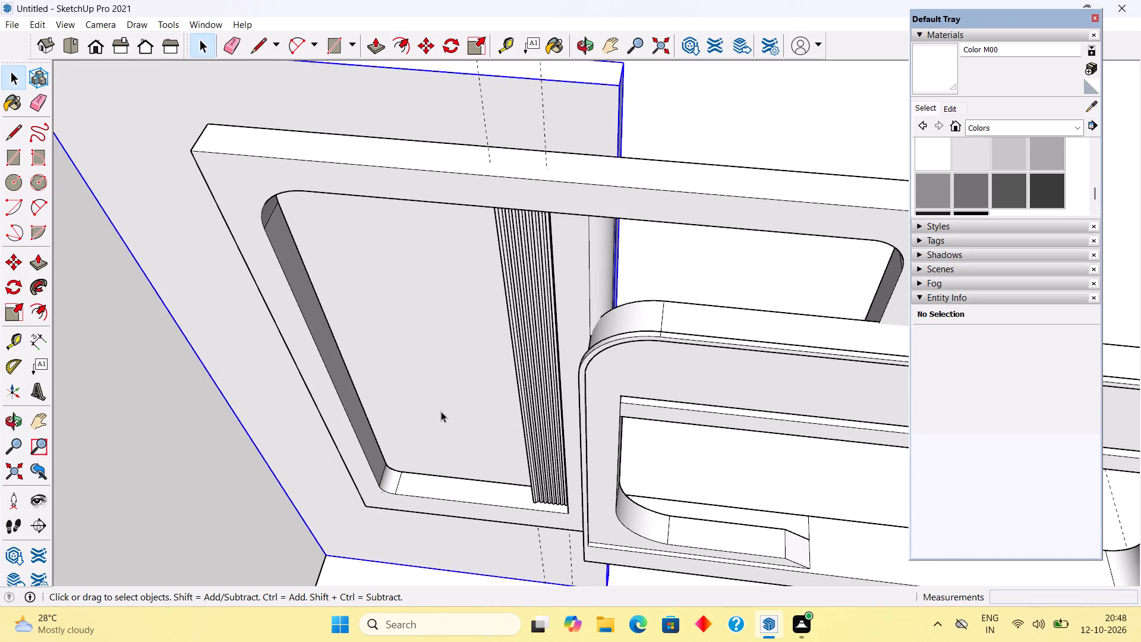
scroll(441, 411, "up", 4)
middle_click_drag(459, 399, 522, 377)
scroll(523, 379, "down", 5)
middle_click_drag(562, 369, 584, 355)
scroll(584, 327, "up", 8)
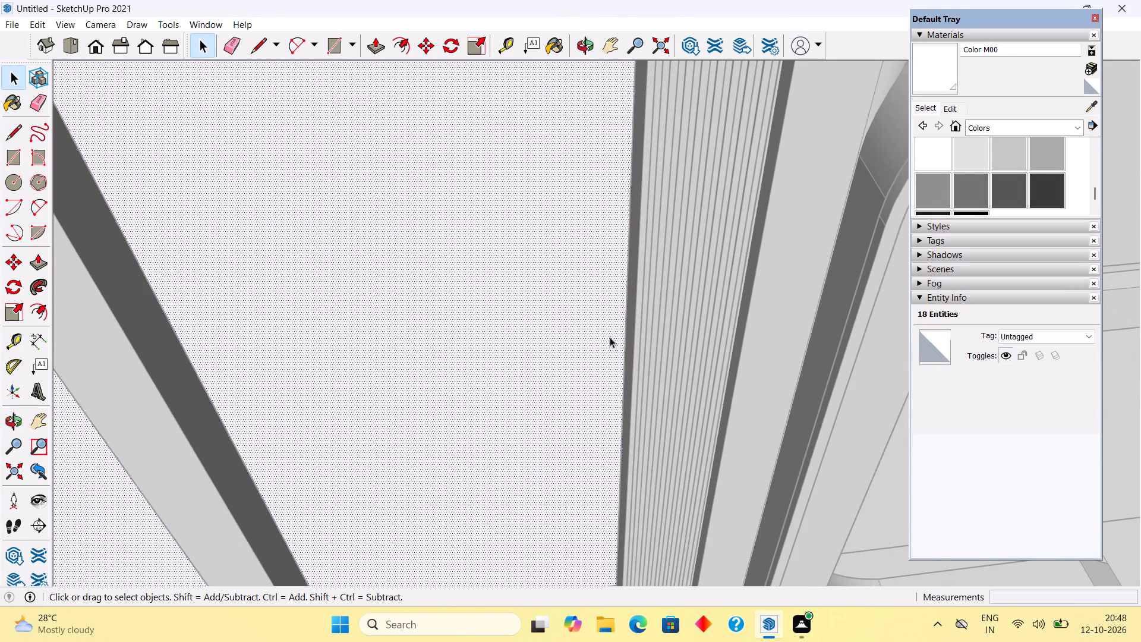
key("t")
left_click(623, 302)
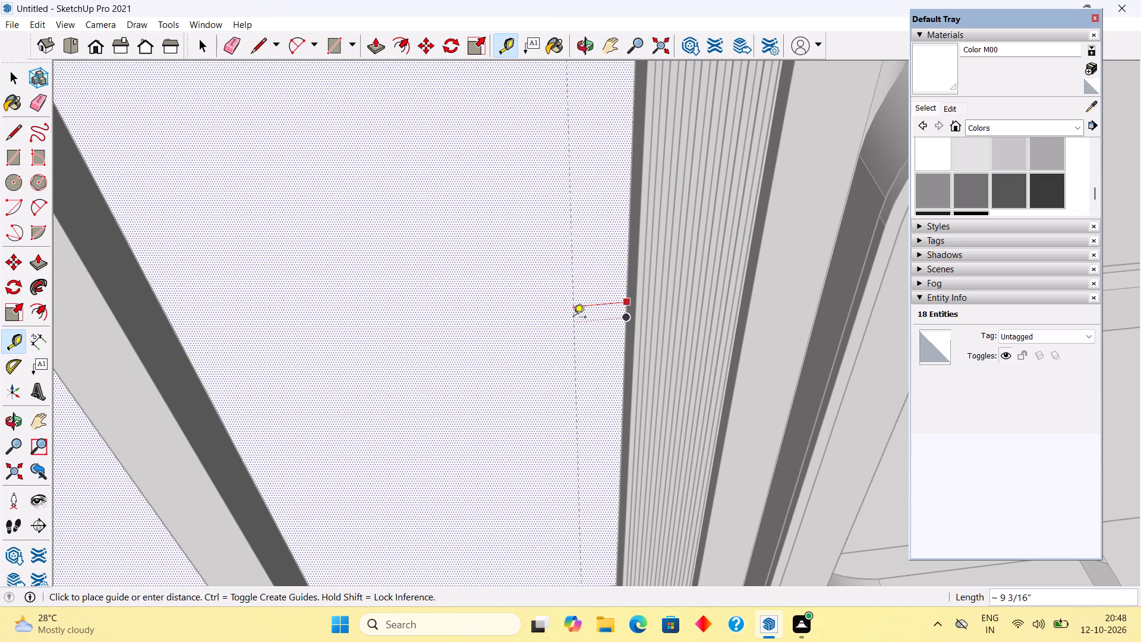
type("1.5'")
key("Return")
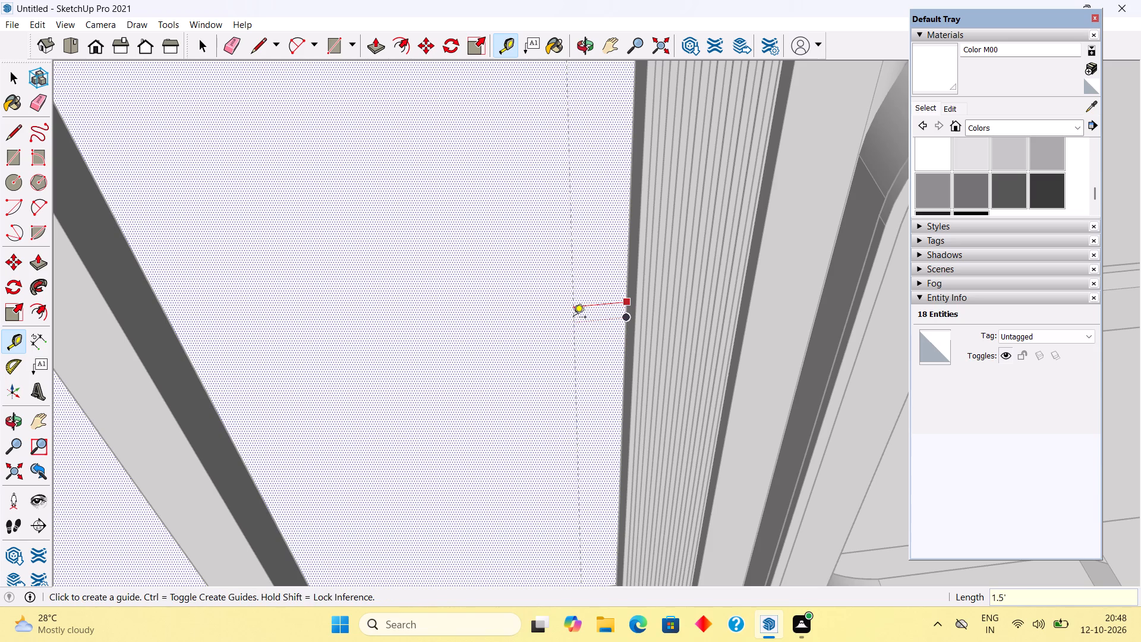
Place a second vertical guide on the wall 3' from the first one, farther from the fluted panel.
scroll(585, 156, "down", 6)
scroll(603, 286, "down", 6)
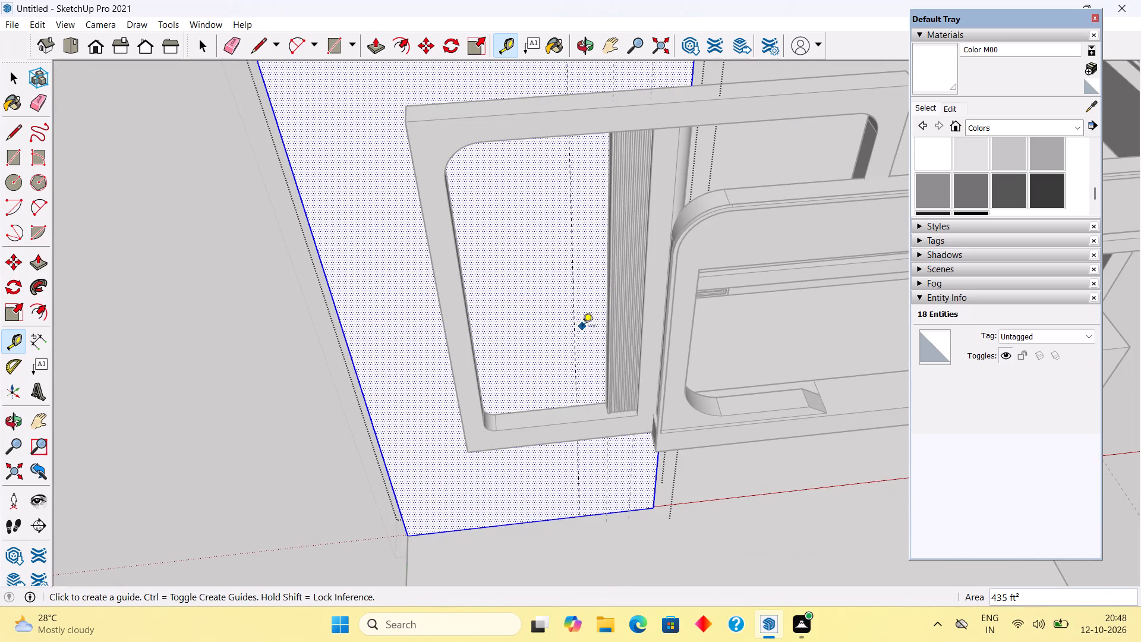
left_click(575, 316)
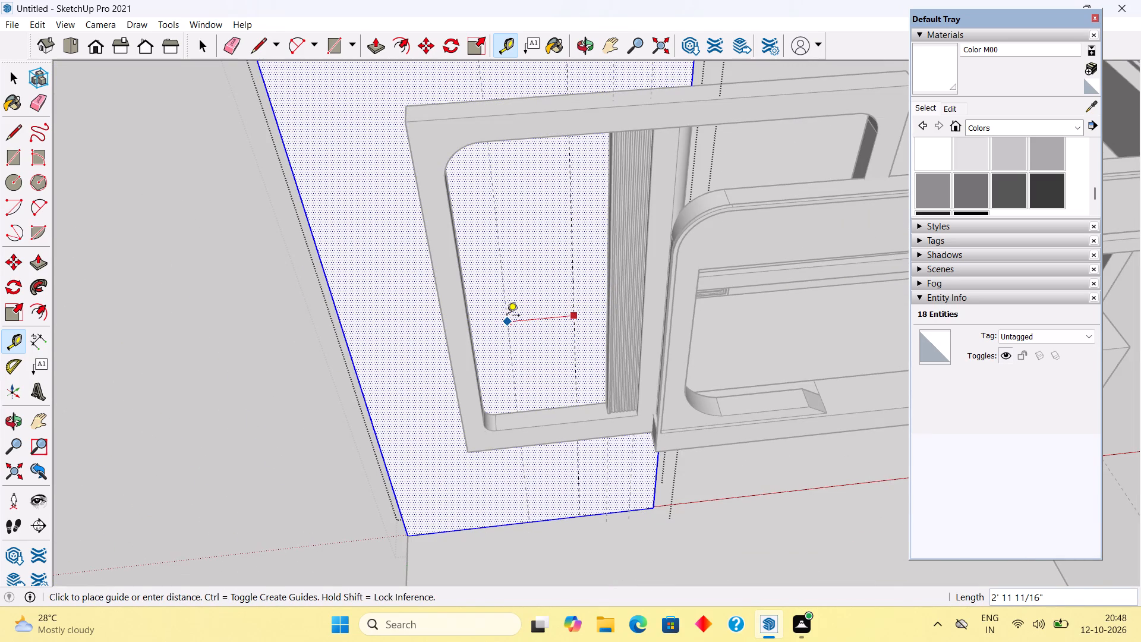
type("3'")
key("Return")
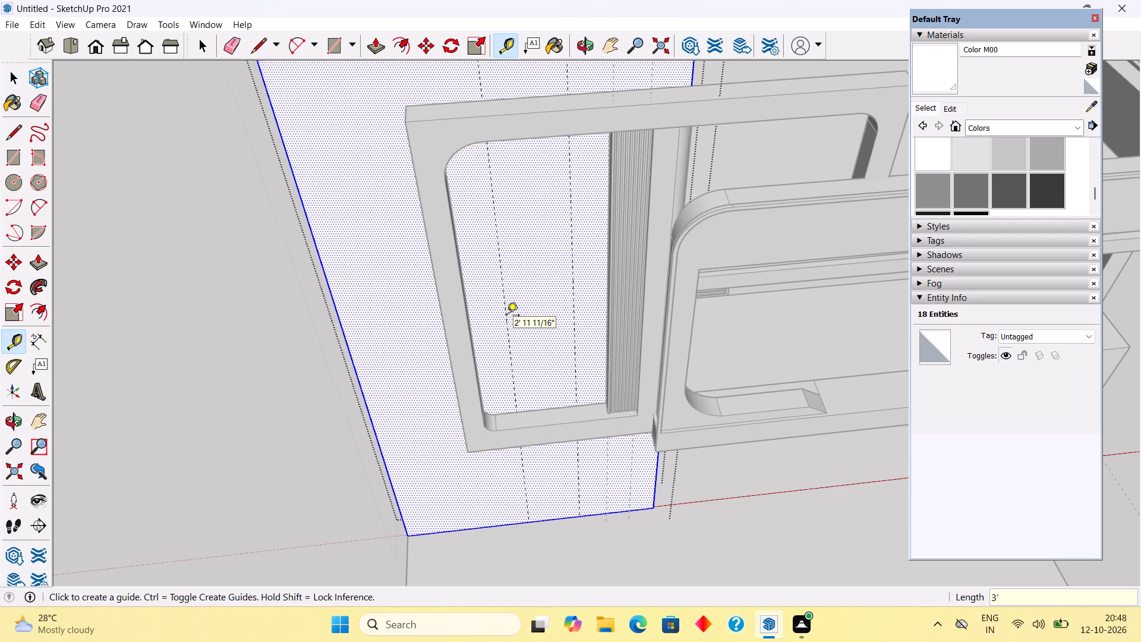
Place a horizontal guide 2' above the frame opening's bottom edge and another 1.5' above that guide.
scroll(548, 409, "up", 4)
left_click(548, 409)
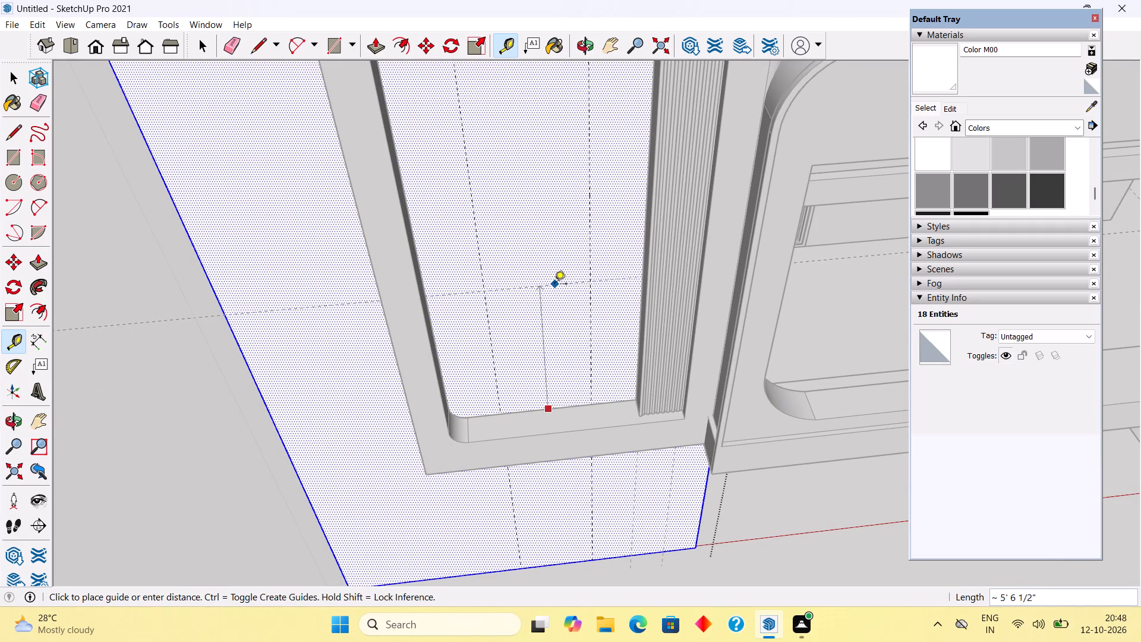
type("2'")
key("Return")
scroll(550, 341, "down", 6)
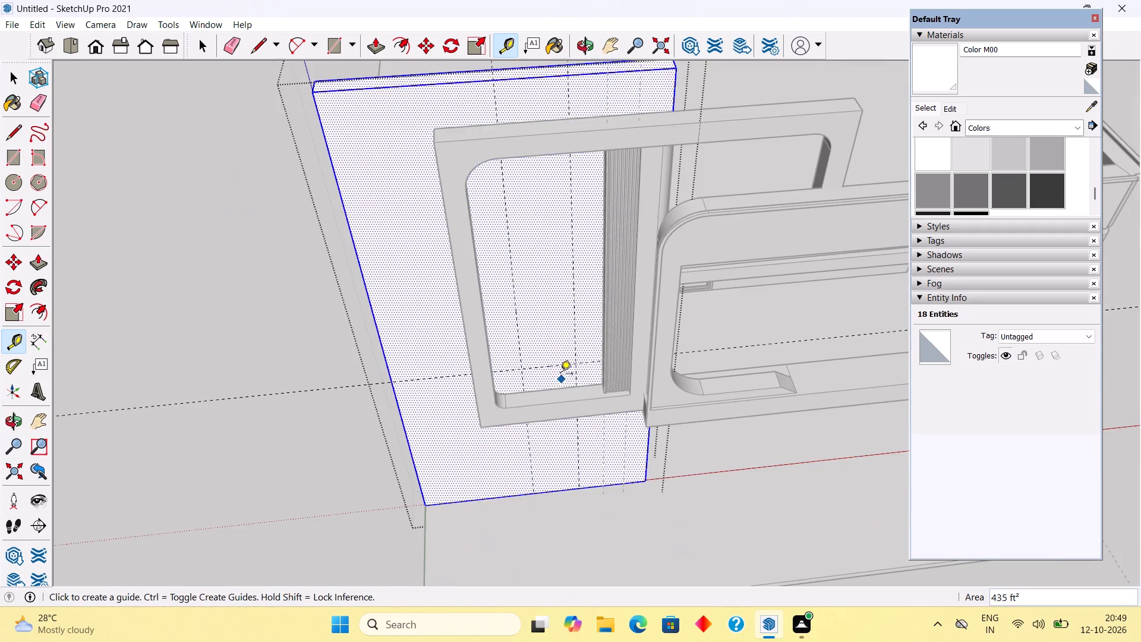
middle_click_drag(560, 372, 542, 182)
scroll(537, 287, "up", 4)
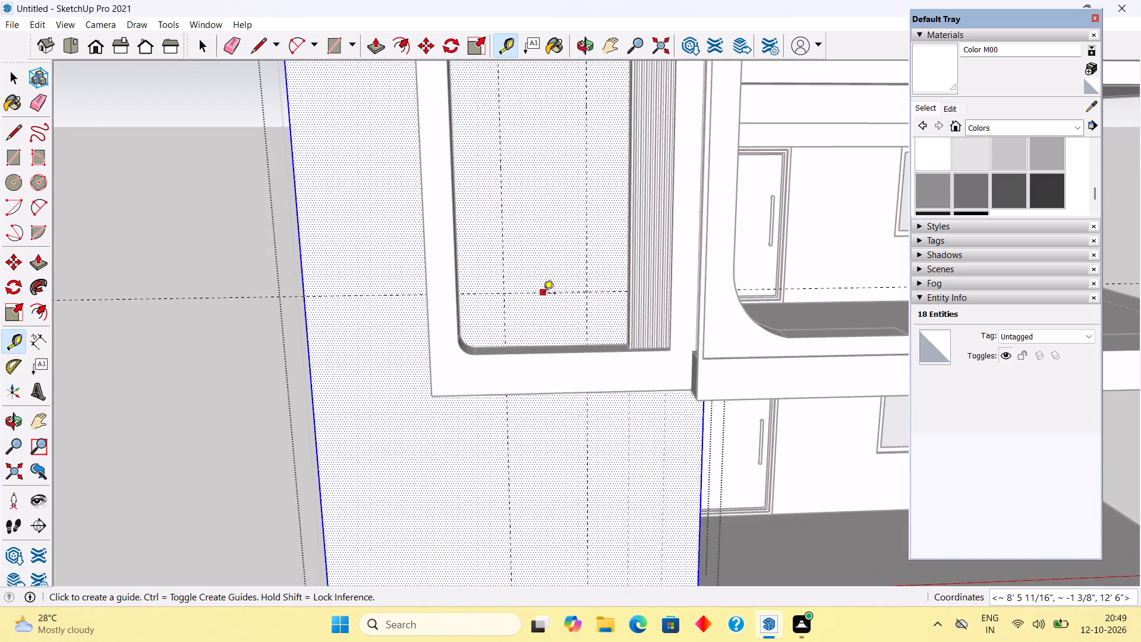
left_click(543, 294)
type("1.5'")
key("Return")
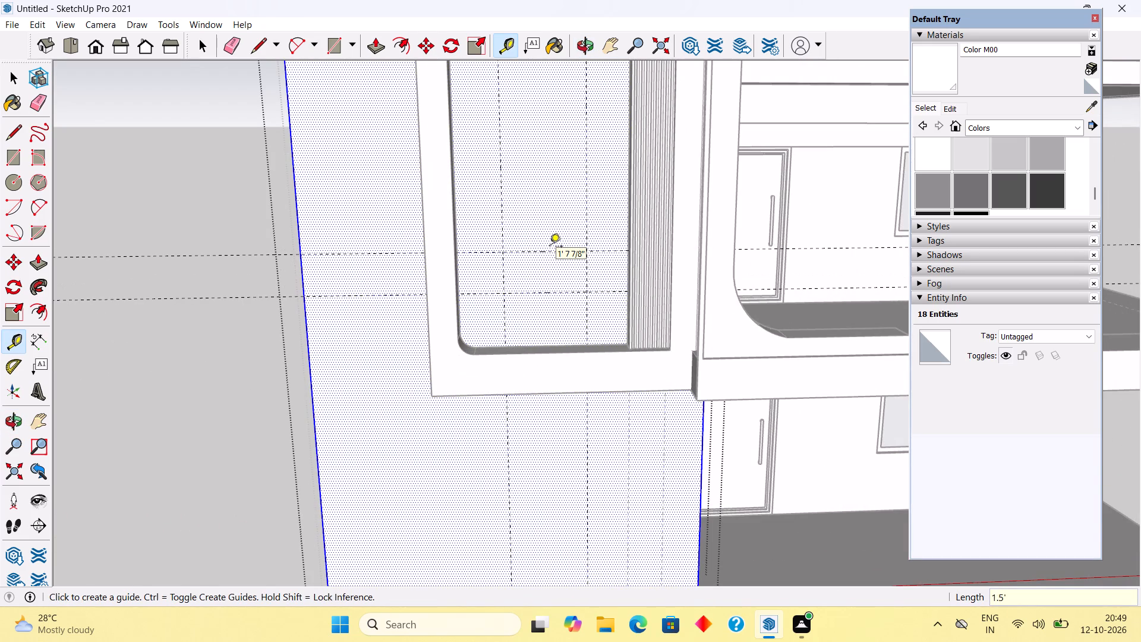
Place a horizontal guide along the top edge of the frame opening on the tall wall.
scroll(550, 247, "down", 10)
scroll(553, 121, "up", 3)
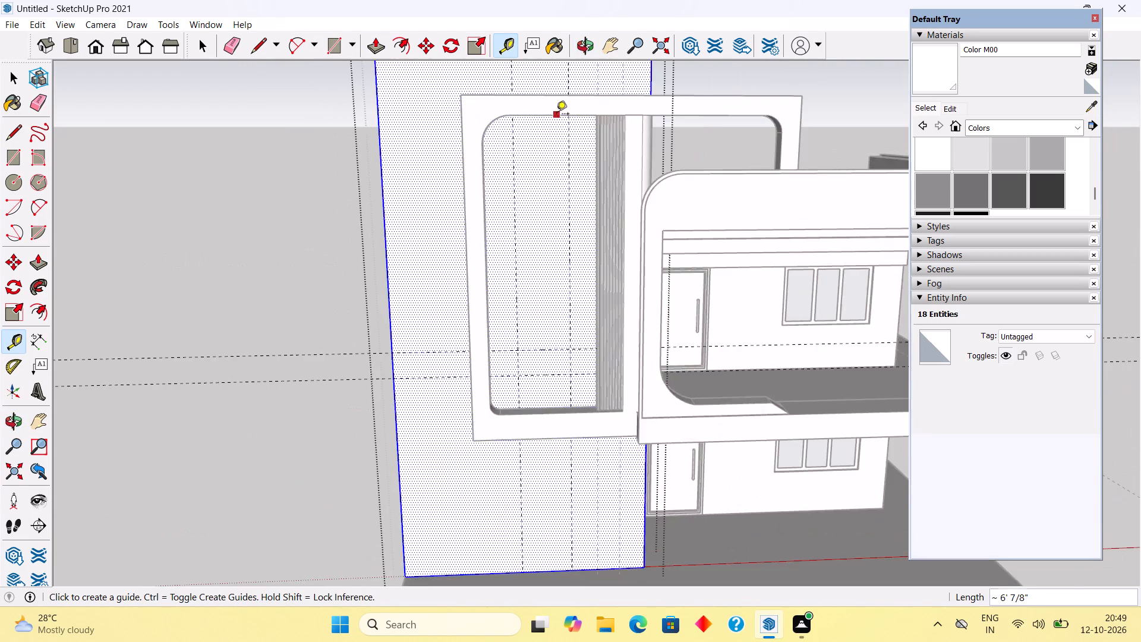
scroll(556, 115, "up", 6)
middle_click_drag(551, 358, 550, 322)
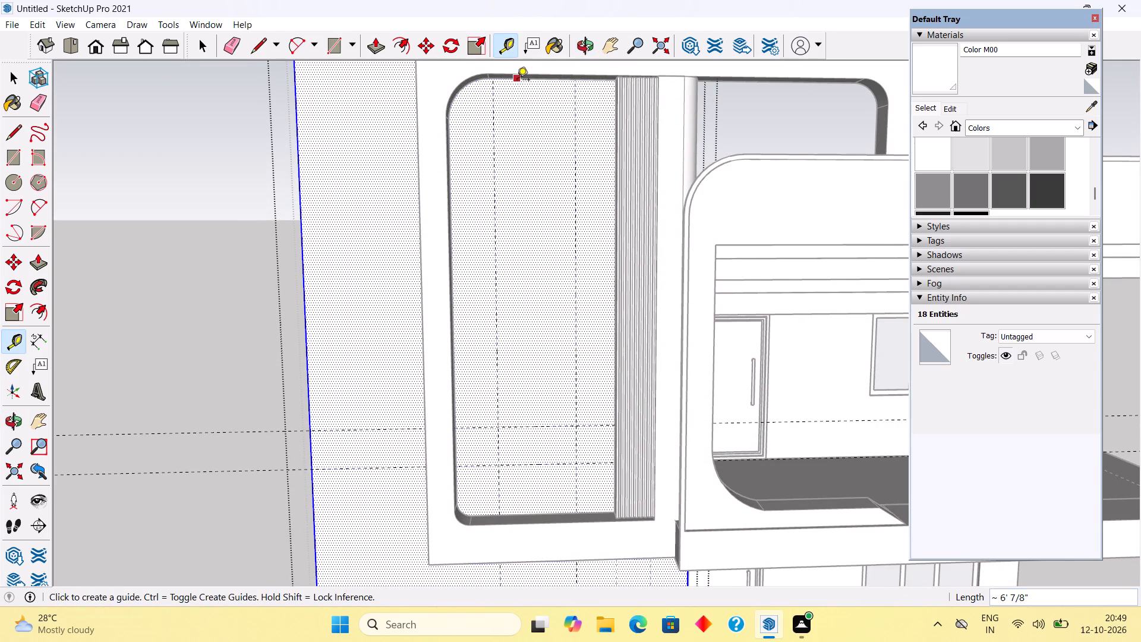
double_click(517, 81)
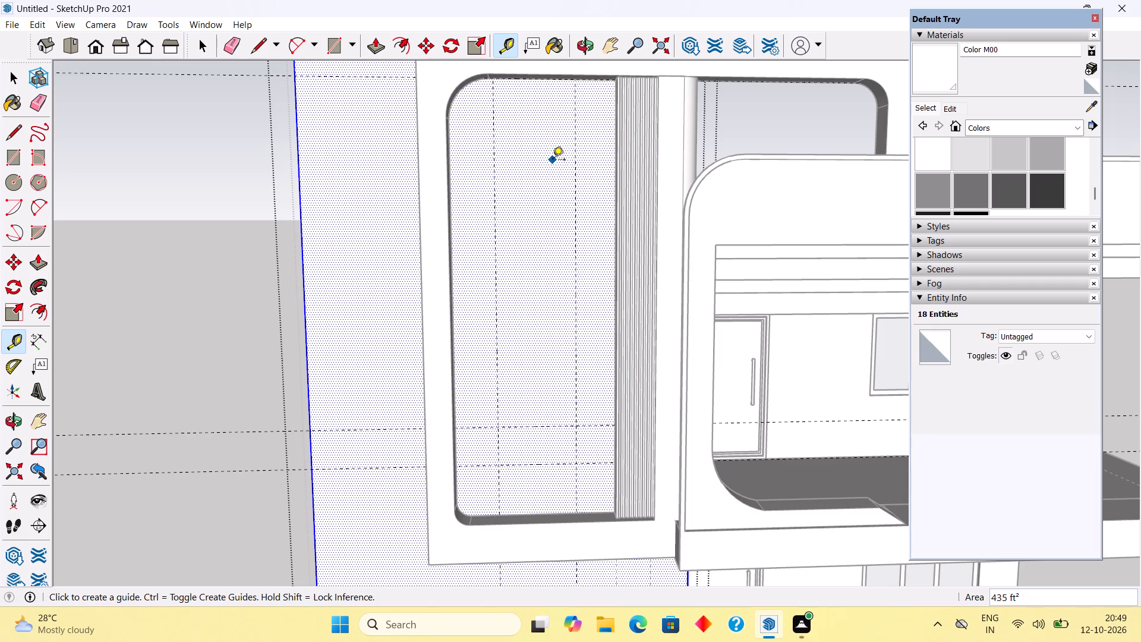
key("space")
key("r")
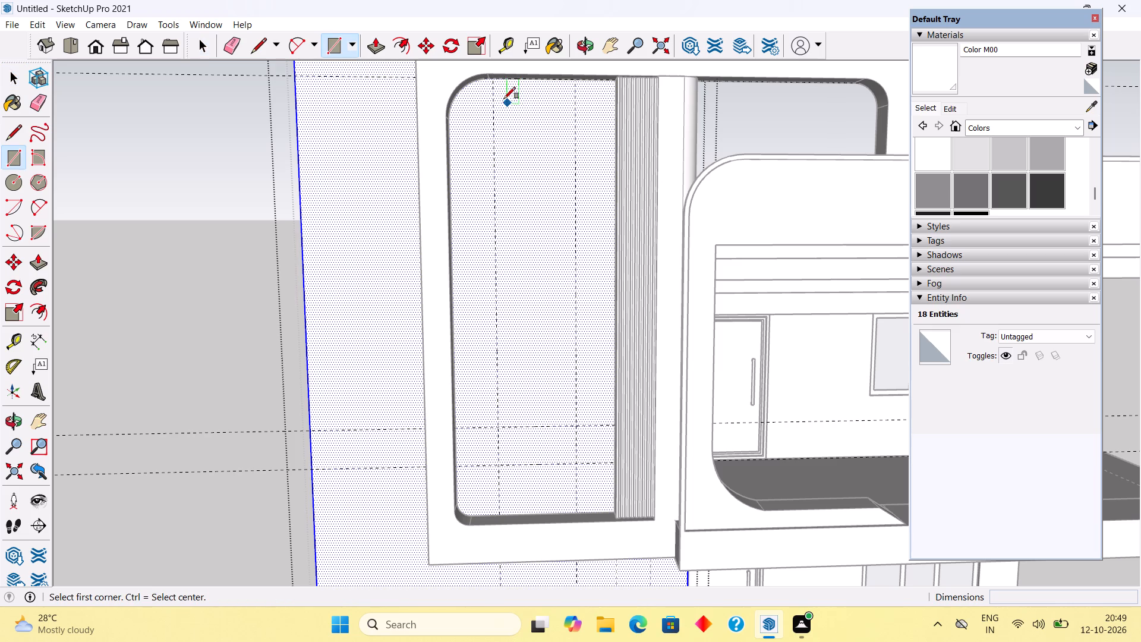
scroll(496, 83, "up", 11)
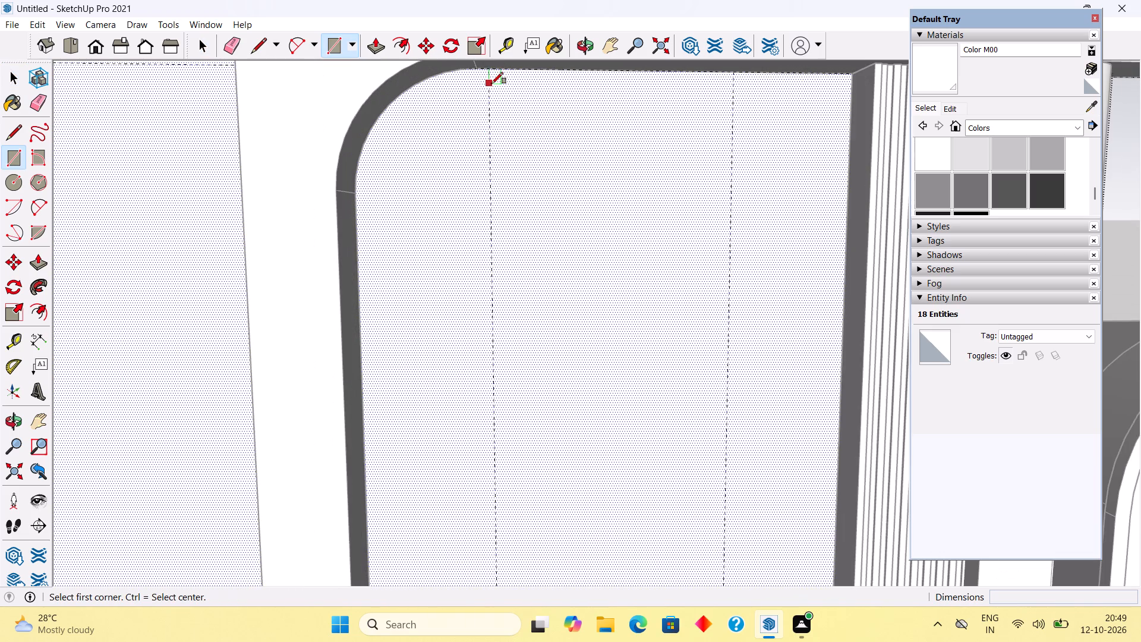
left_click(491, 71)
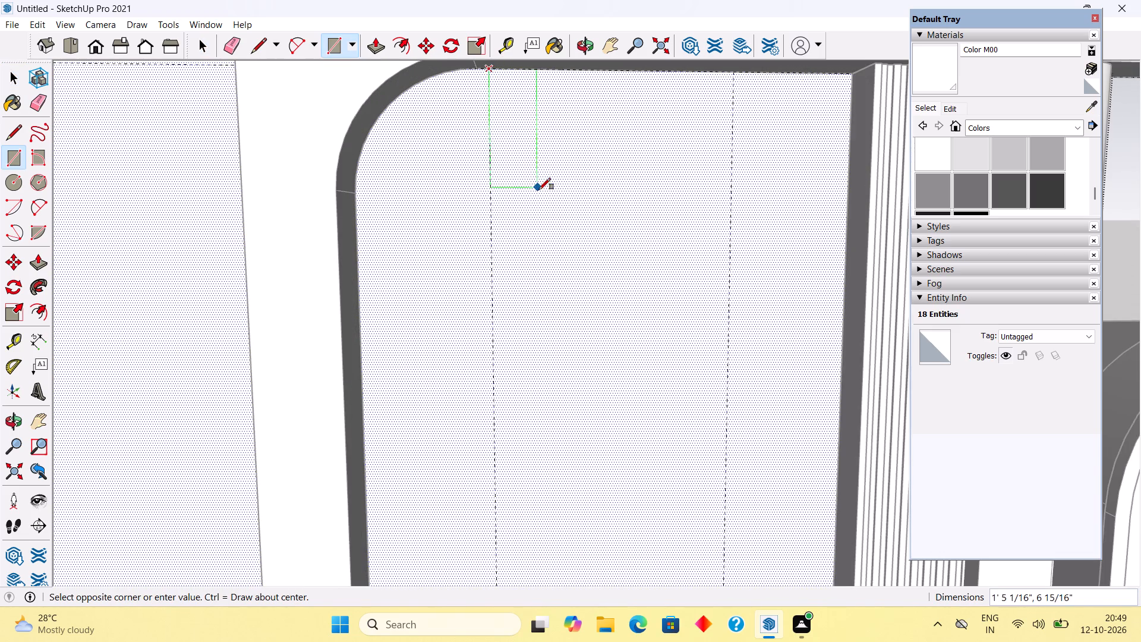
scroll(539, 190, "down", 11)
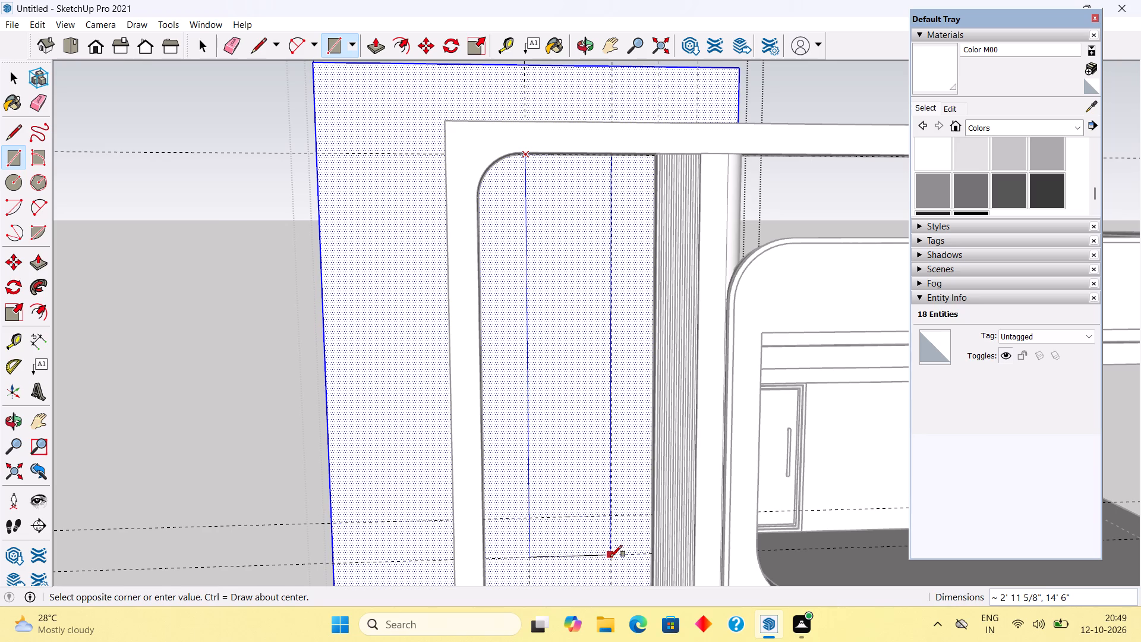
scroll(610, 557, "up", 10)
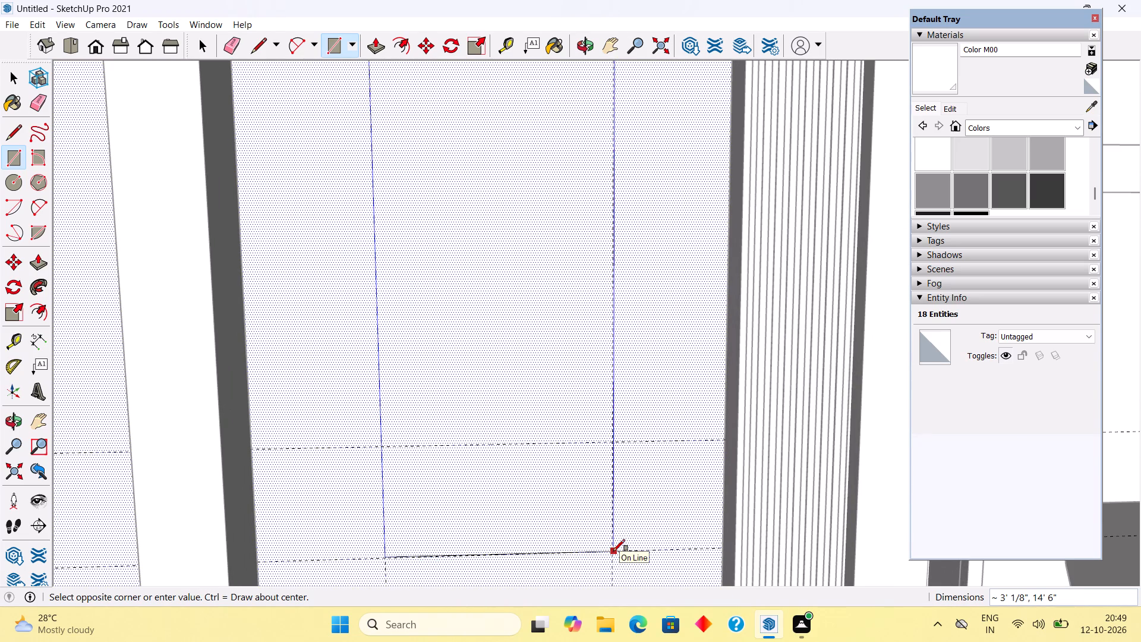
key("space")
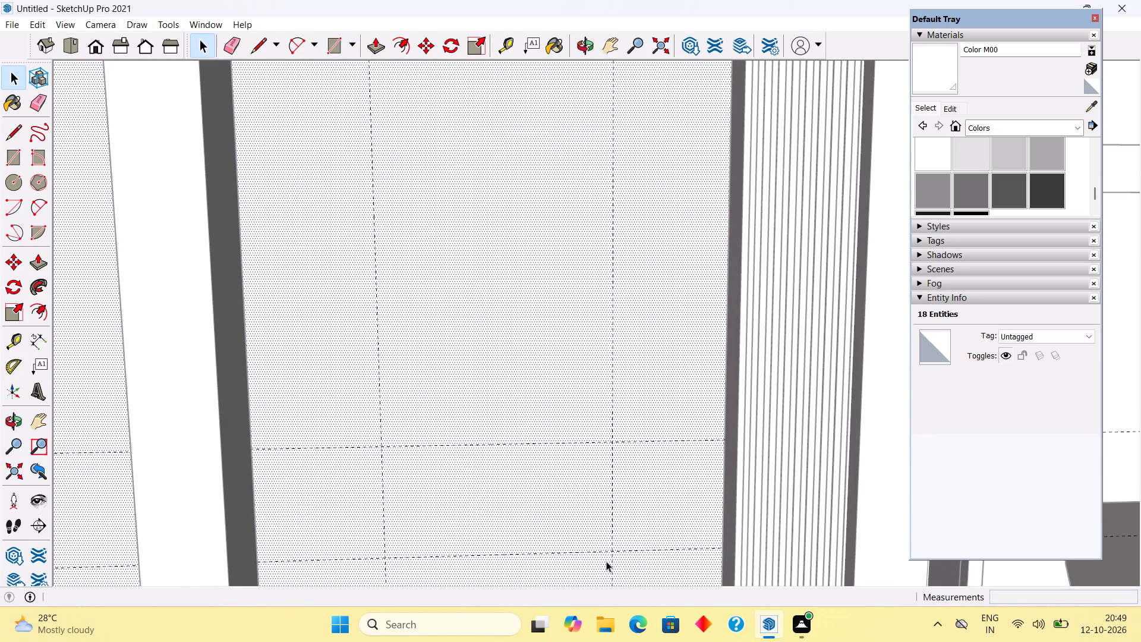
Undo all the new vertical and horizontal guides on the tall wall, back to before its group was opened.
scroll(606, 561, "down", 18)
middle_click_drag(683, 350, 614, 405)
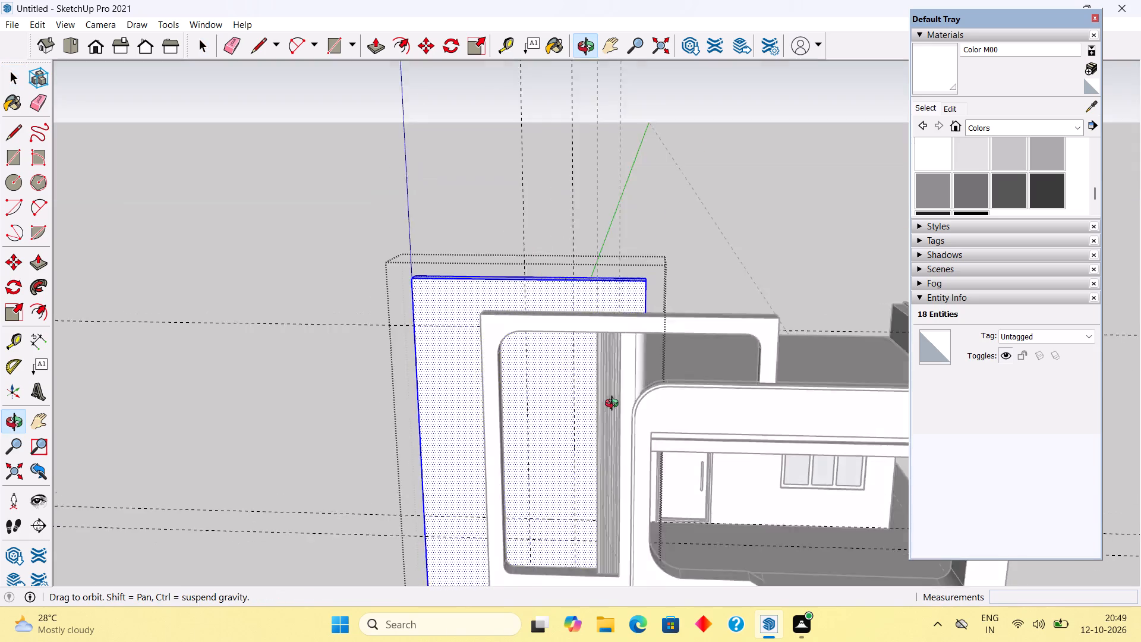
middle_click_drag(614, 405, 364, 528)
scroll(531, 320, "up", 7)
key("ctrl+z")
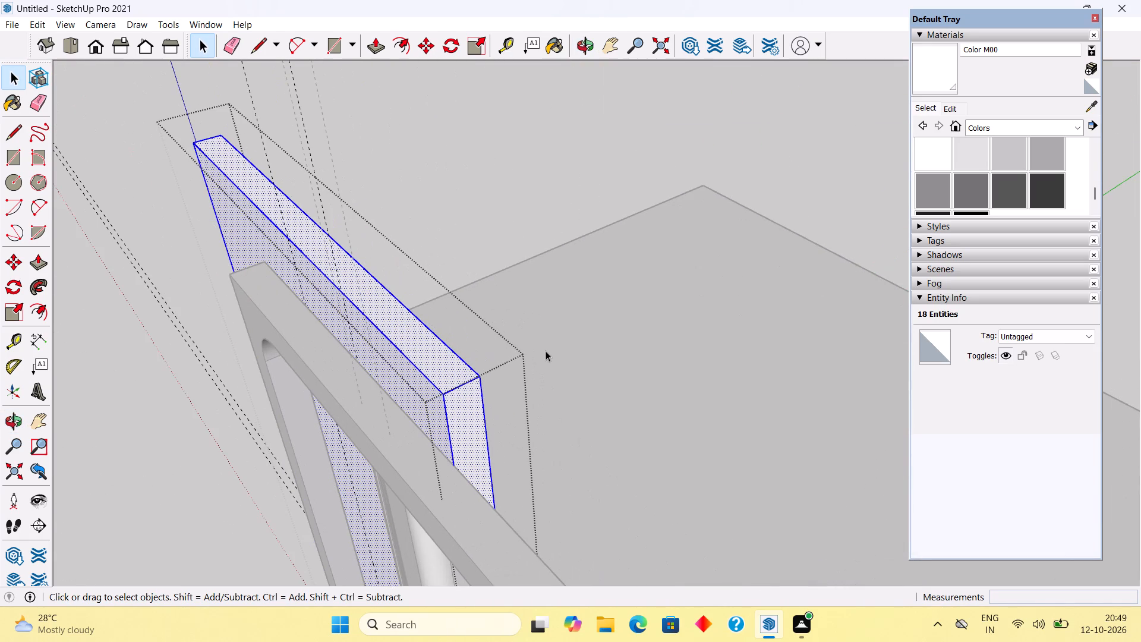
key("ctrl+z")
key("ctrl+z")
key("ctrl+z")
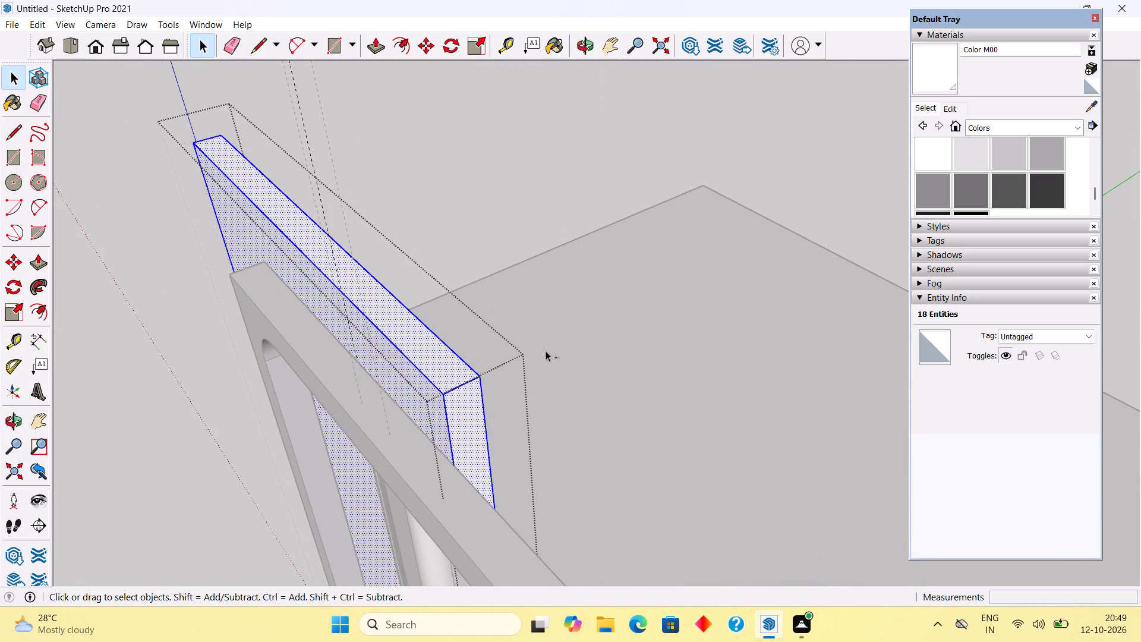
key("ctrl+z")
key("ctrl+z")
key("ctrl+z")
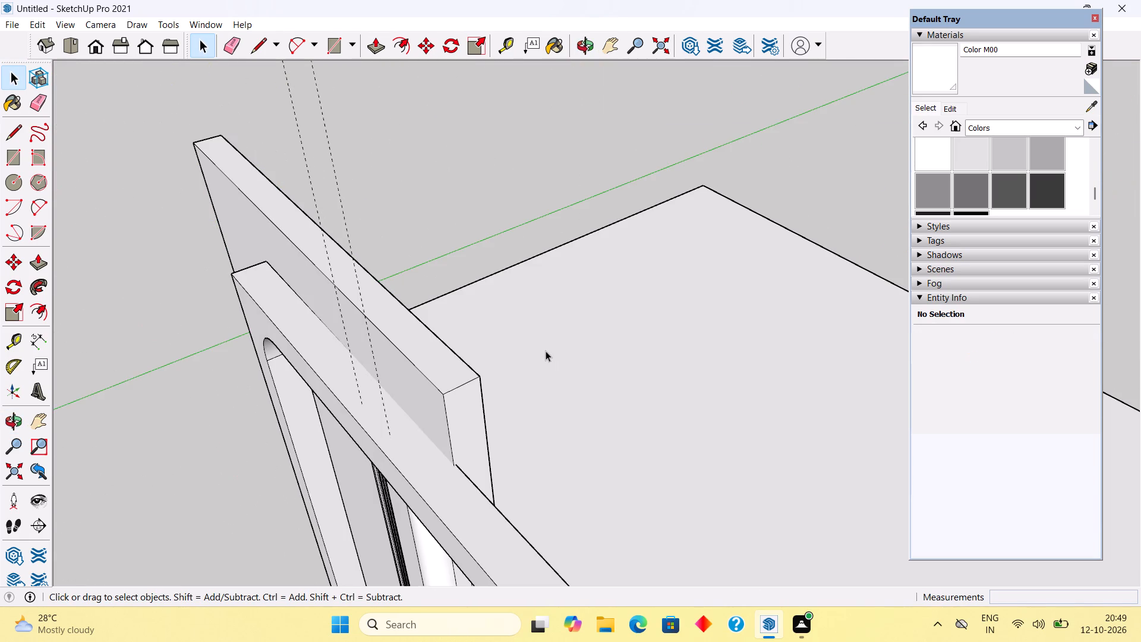
Reopen the tall wall group and place a horizontal guide 2' above the frame opening's bottom edge.
scroll(474, 371, "down", 5)
middle_click_drag(379, 481, 598, 295)
scroll(598, 295, "down", 3)
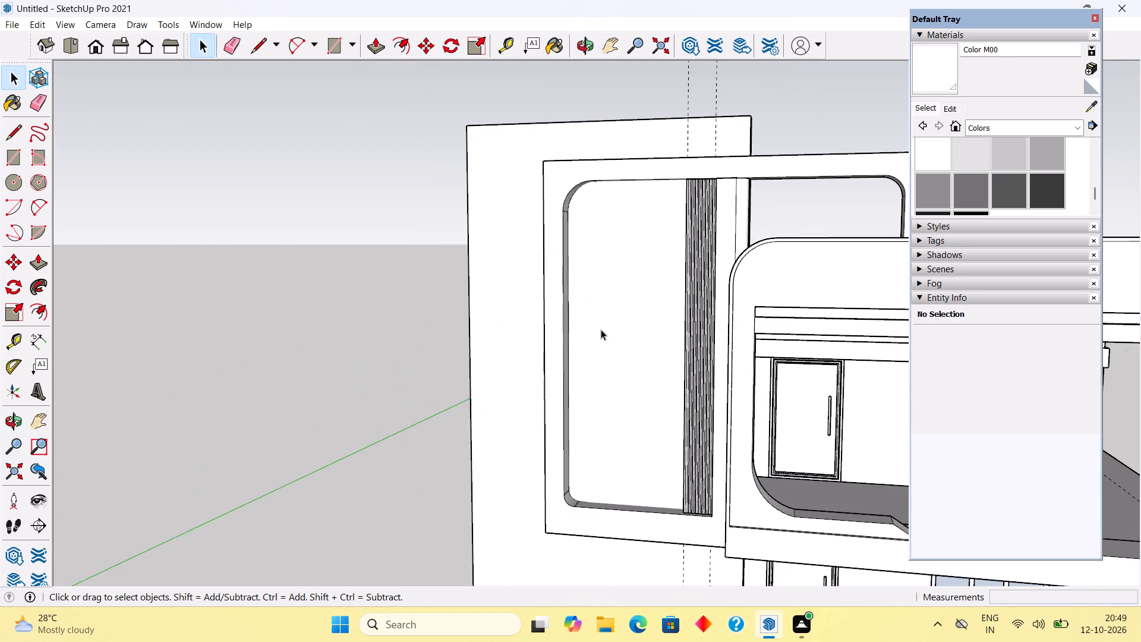
double_click(601, 331)
middle_click_drag(588, 511, 664, 521)
scroll(677, 498, "up", 5)
middle_click_drag(666, 527, 687, 613)
key("t")
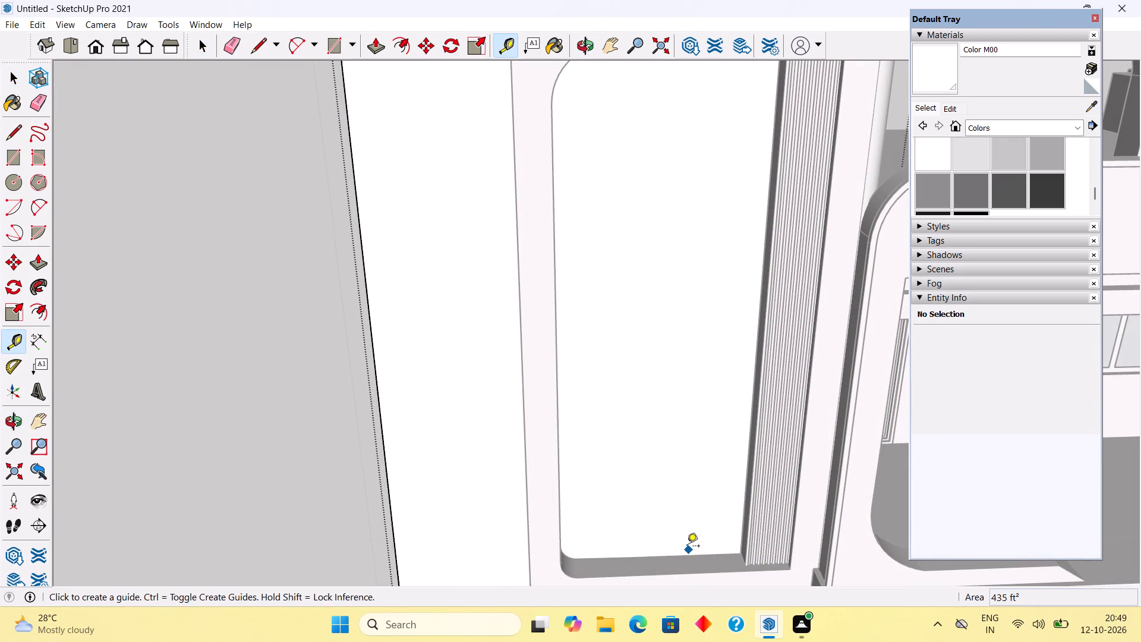
left_click(685, 554)
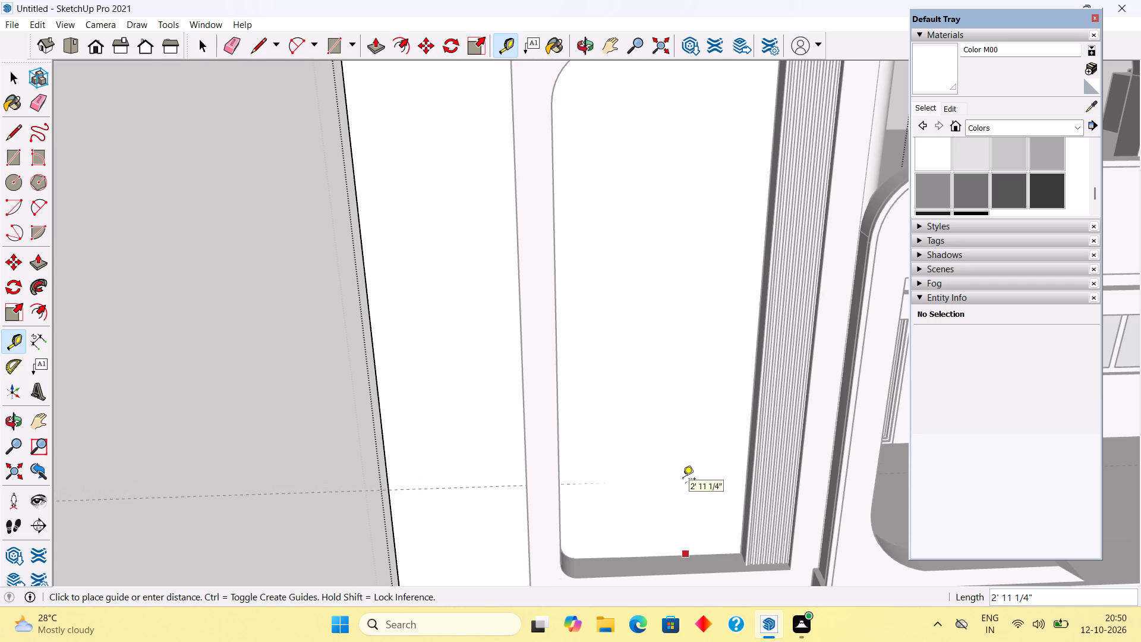
type("2'")
key("Return")
scroll(673, 485, "down", 9)
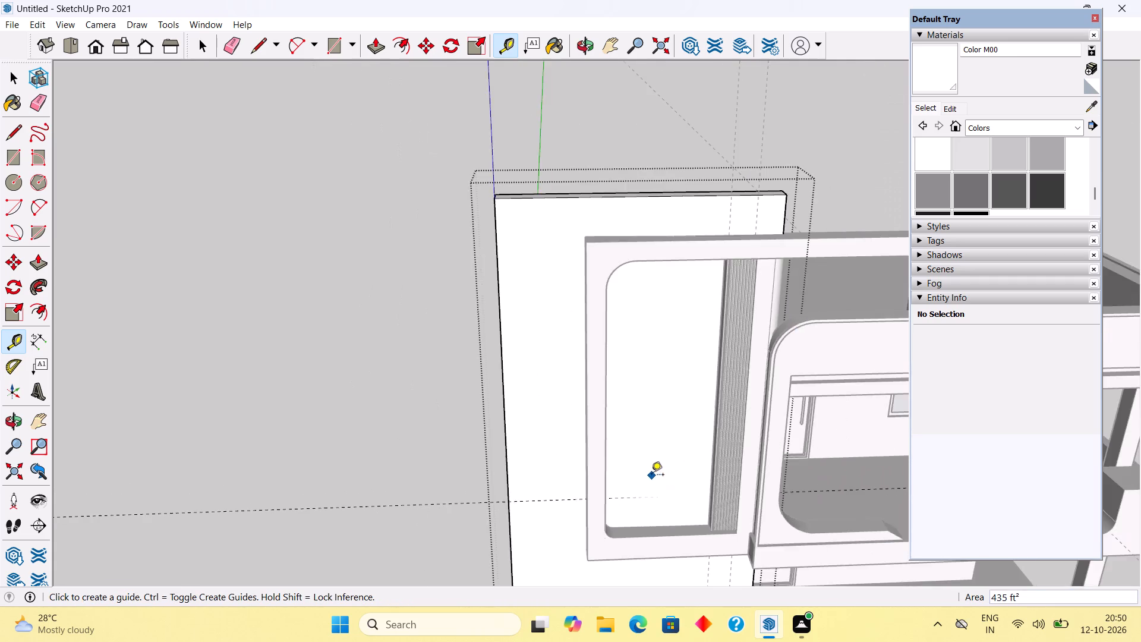
scroll(651, 476, "down", 8)
scroll(699, 459, "down", 6)
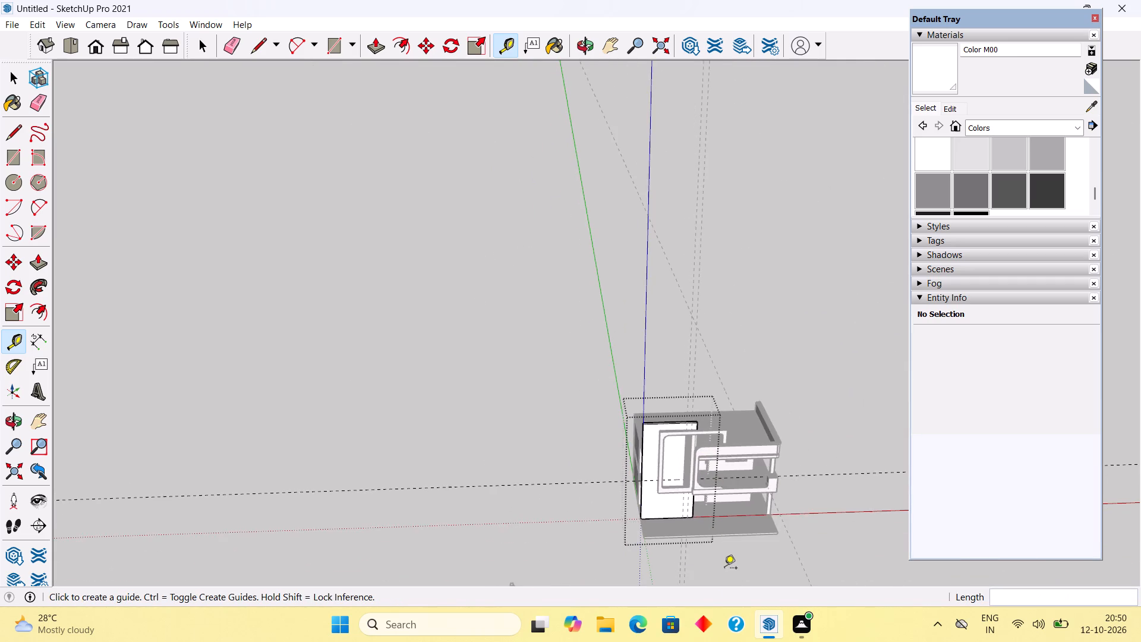
Close the tall wall group and delete the whole wall from the facade.
scroll(724, 569, "up", 11)
middle_click_drag(728, 550, 736, 502)
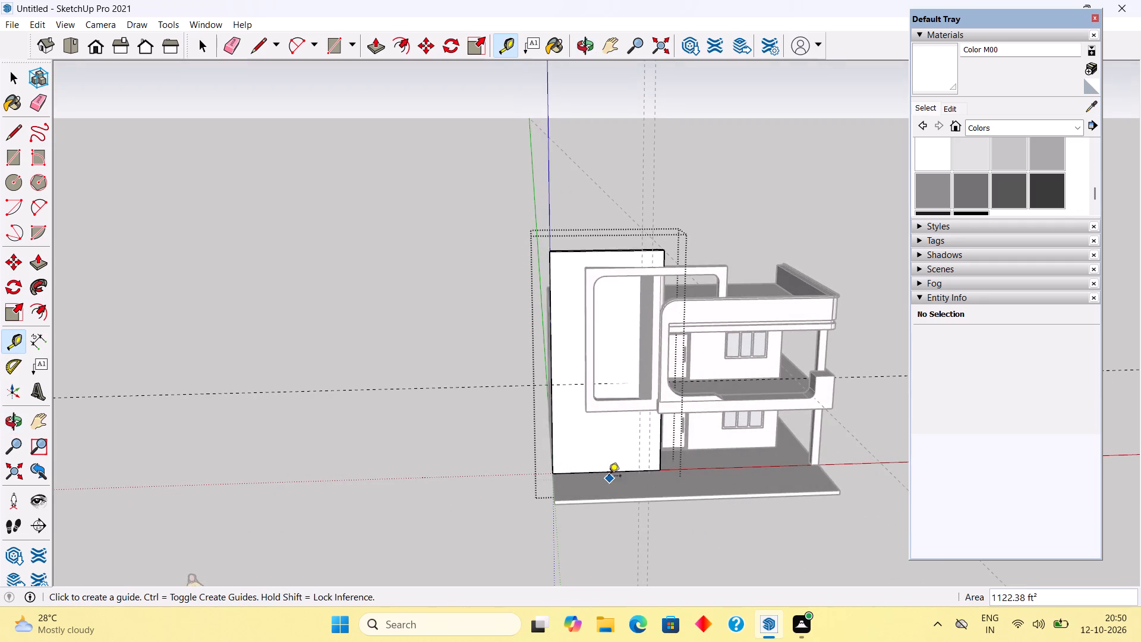
scroll(609, 475, "up", 5)
middle_click_drag(631, 470, 767, 604)
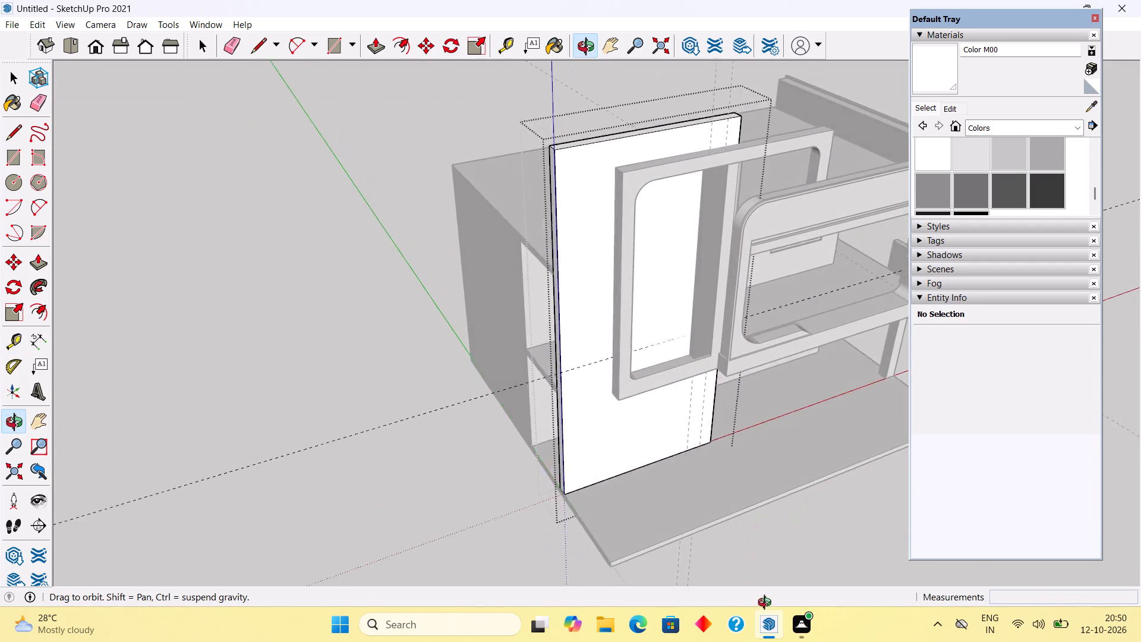
middle_click_drag(767, 604, 780, 611)
key("space")
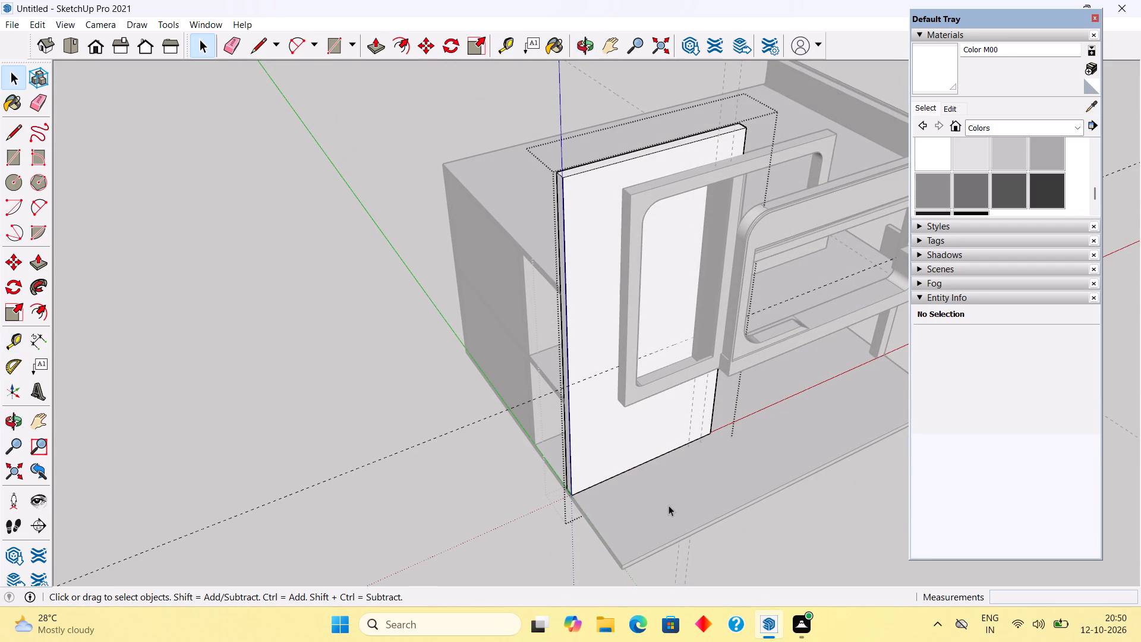
key("Delete")
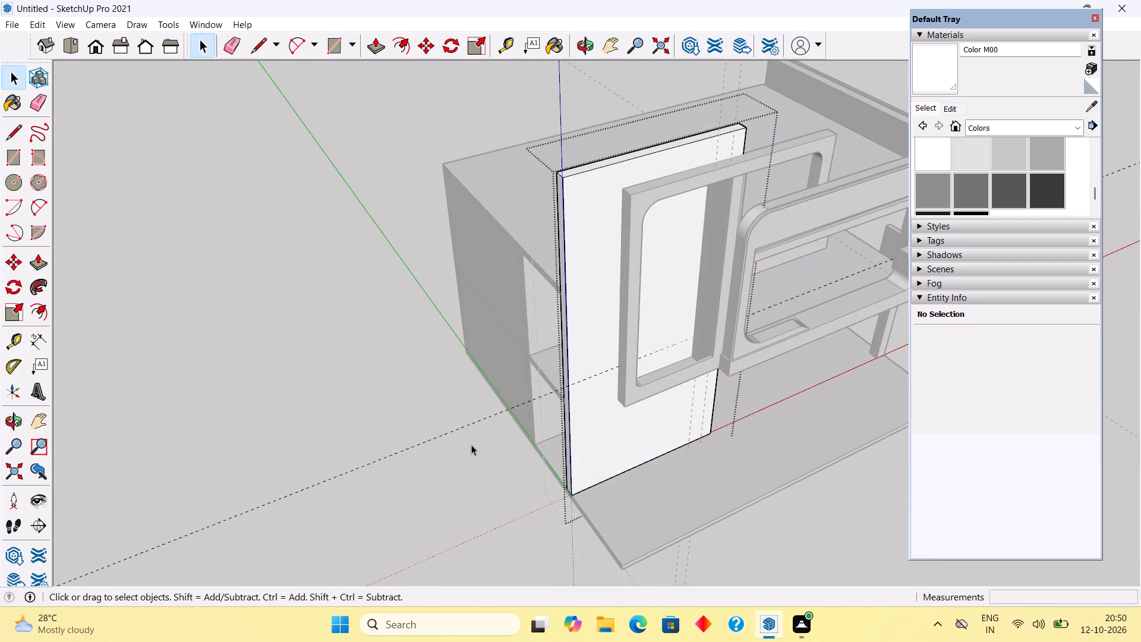
left_click(471, 445)
left_click(579, 402)
key("Delete")
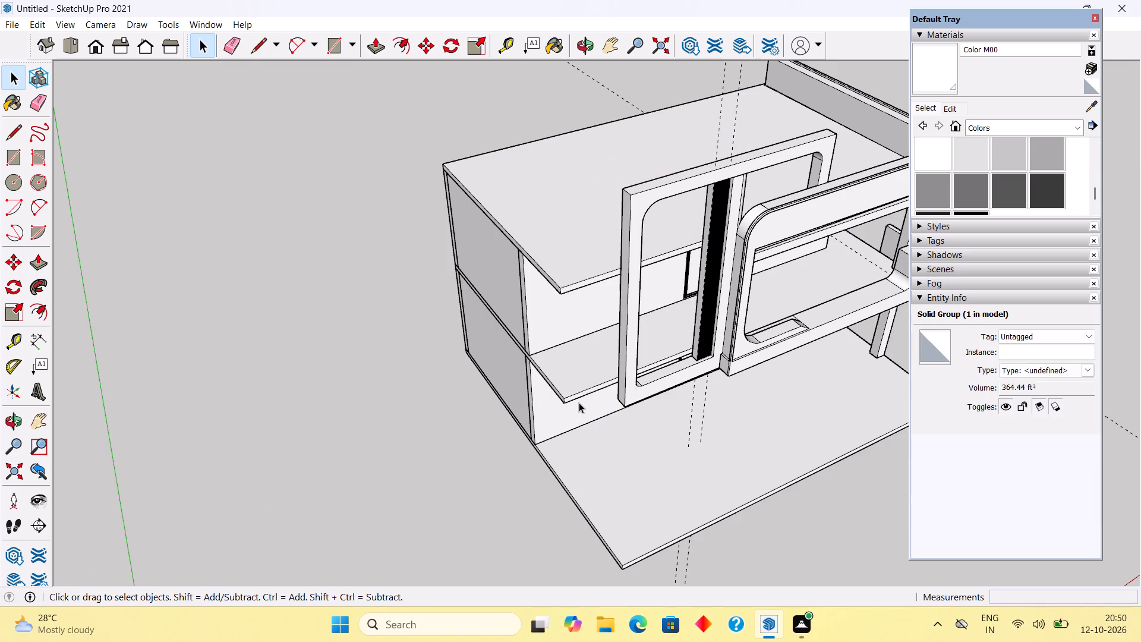
Examine from several sides how the large rounded frame sits relative to the roof and floor slabs.
middle_click_drag(651, 464, 639, 481)
middle_click_drag(516, 425, 604, 449)
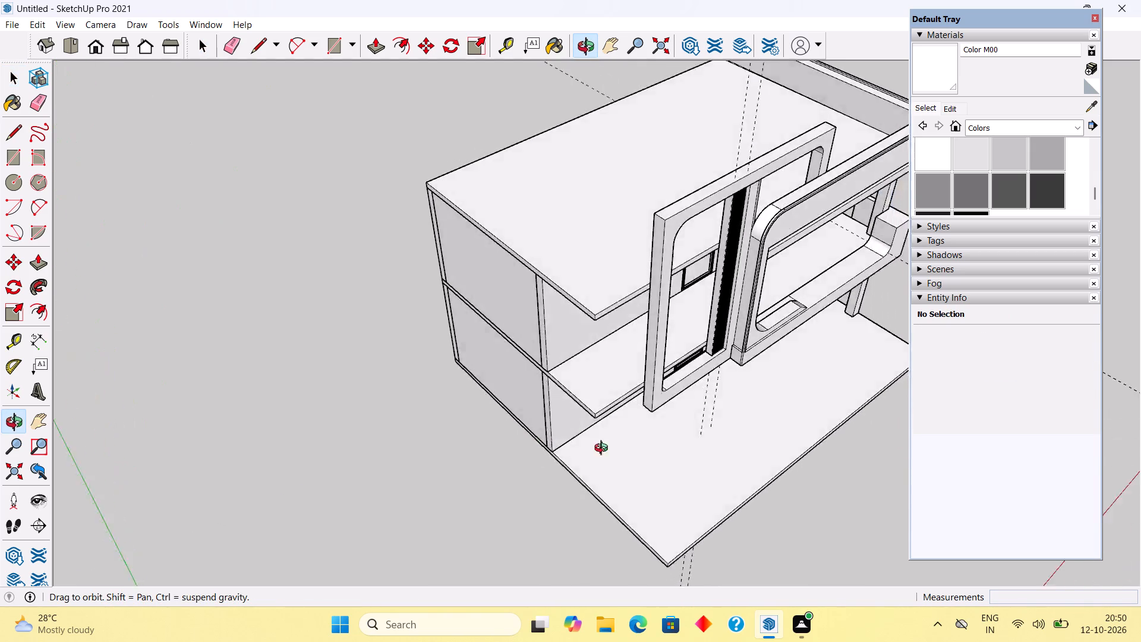
middle_click_drag(604, 449, 839, 442)
scroll(695, 333, "up", 5)
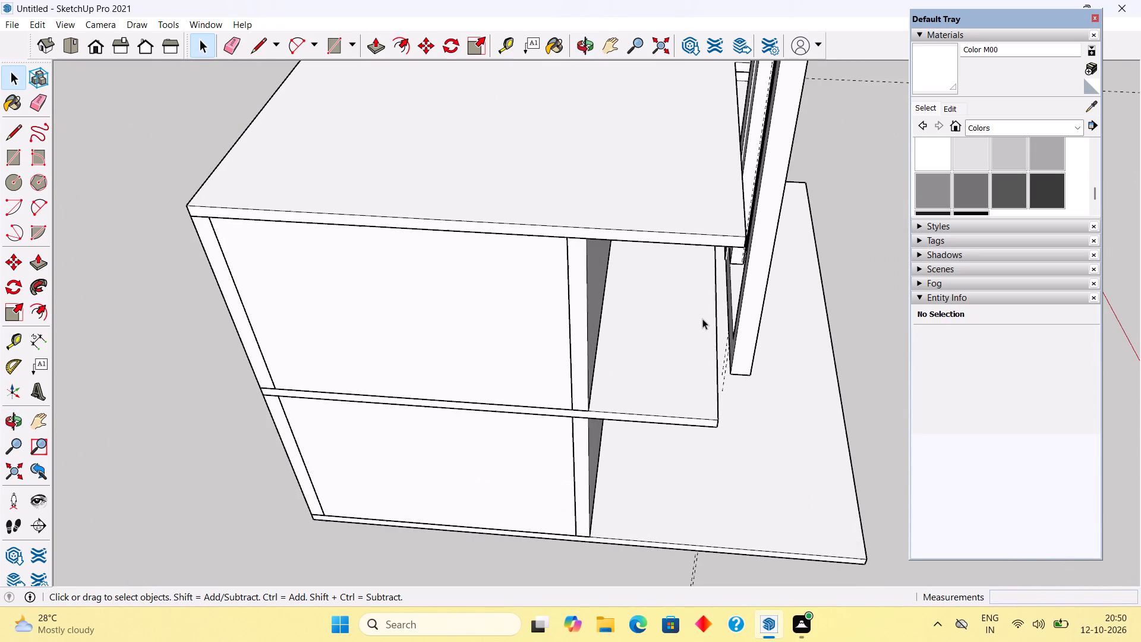
middle_click_drag(691, 342, 891, 231)
scroll(890, 231, "down", 3)
middle_click_drag(821, 256, 530, 373)
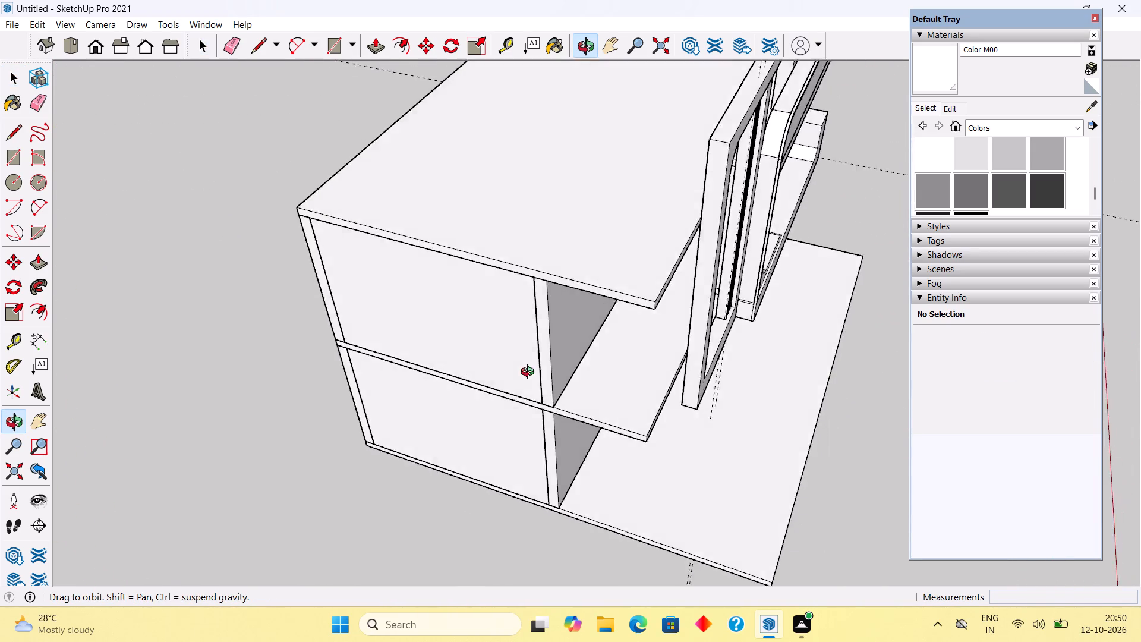
middle_click_drag(530, 373, 591, 486)
scroll(720, 223, "up", 9)
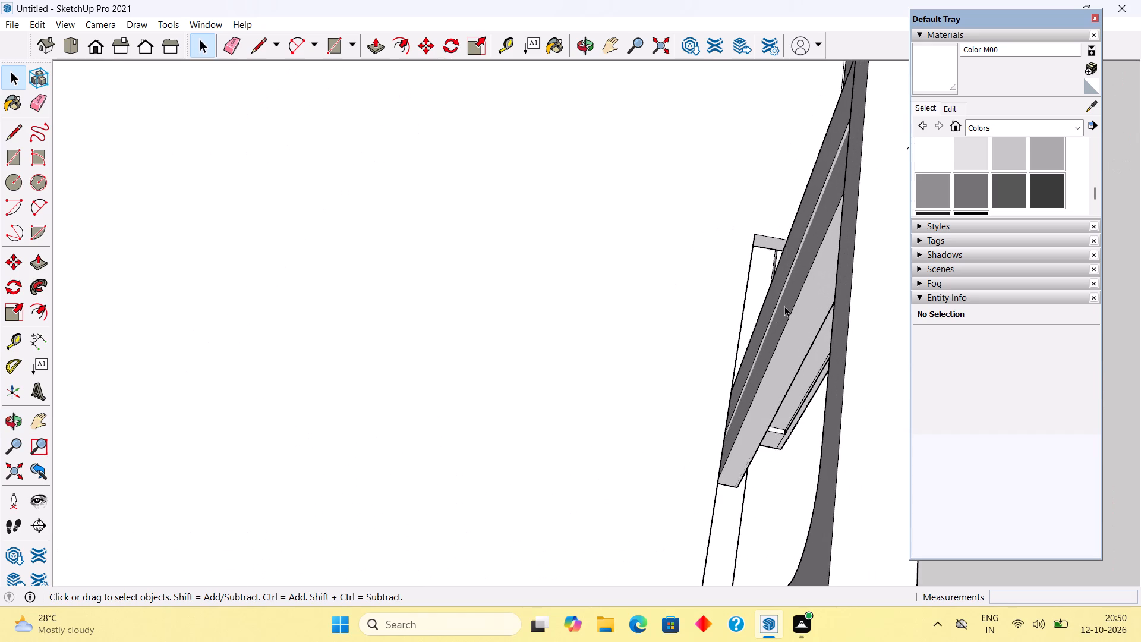
middle_click_drag(786, 283, 610, 210)
scroll(610, 213, "down", 4)
scroll(533, 219, "down", 6)
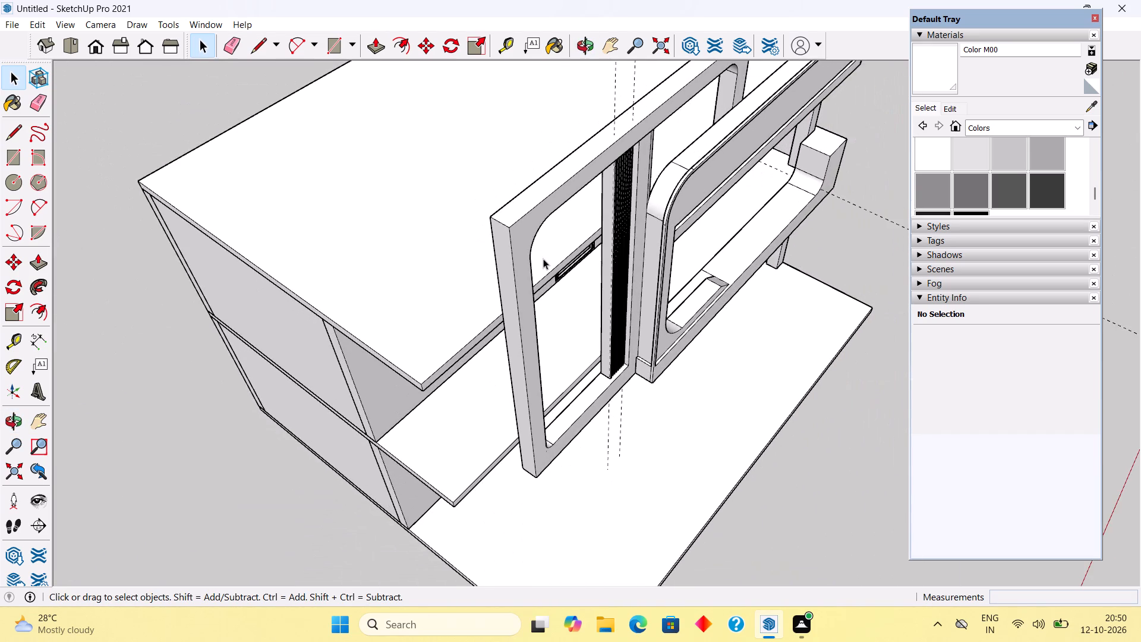
middle_click_drag(472, 314, 386, 322)
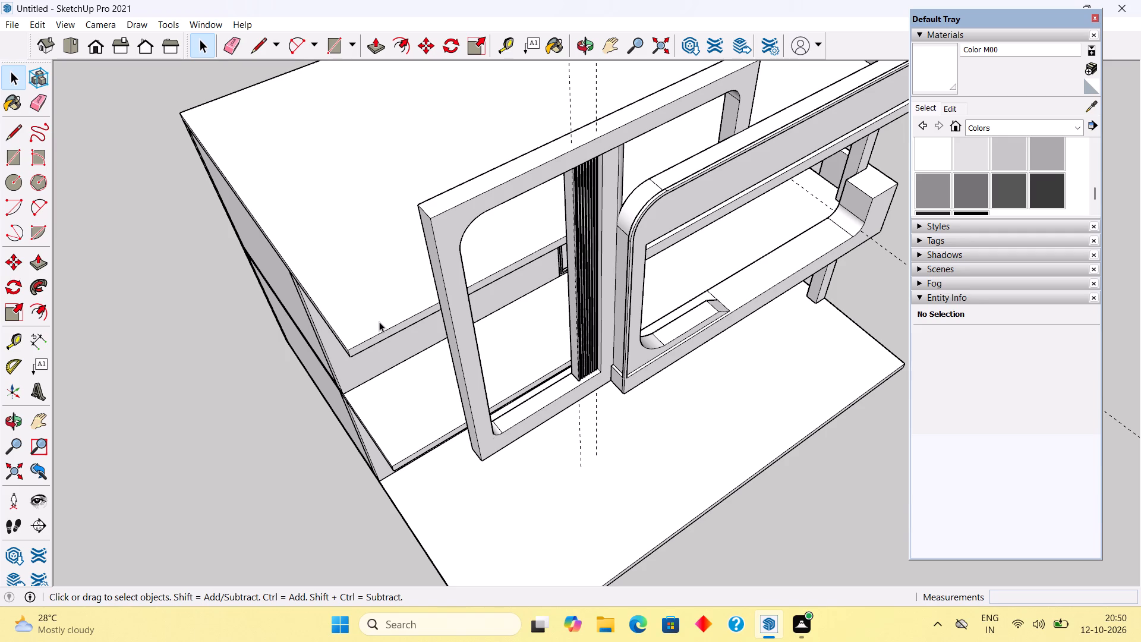
scroll(593, 387, "down", 3)
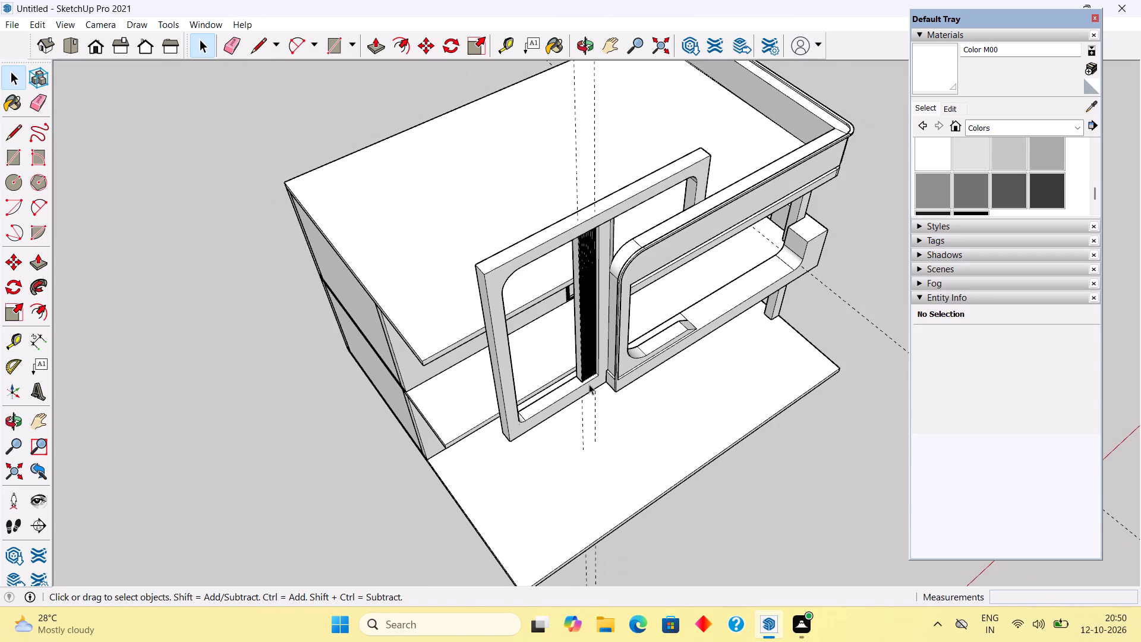
Place a guide parallel to the roof slab's long rear edge, about 22' 6" away, at the rounded frame's back corner.
scroll(590, 382, "up", 3)
left_click(606, 375)
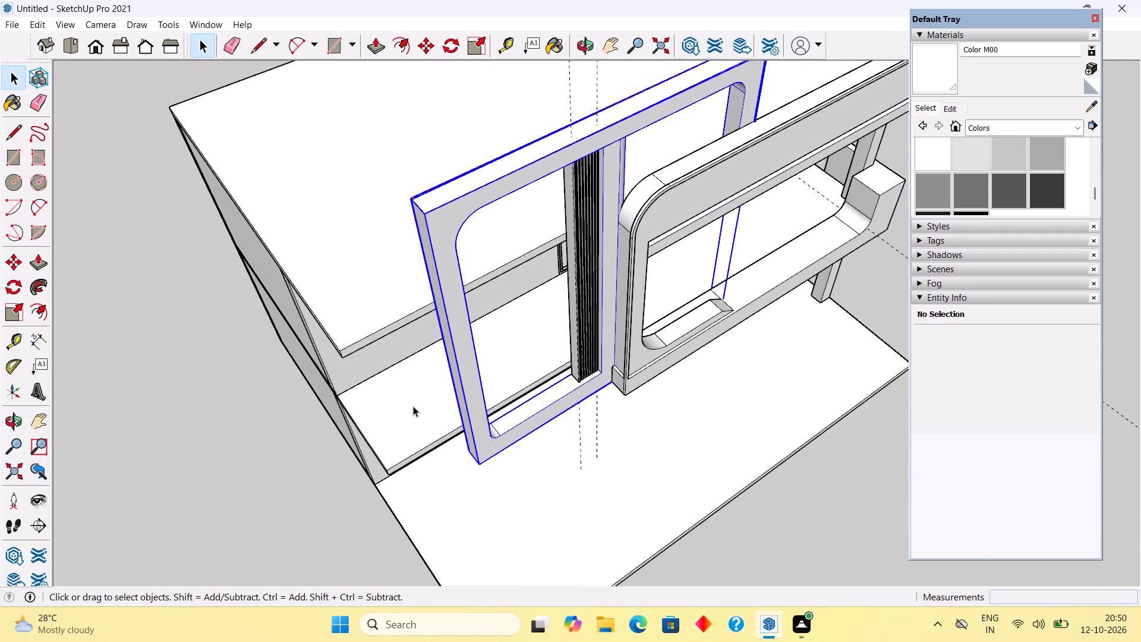
middle_click_drag(413, 406, 982, 598)
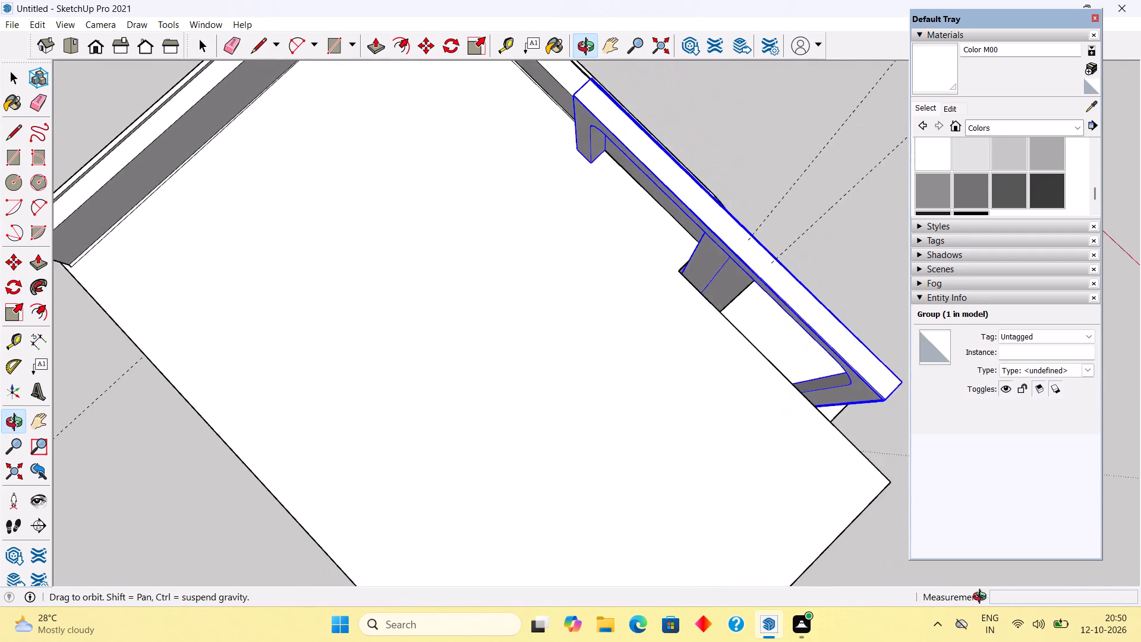
middle_click_drag(982, 598, 851, 553)
scroll(852, 554, "down", 4)
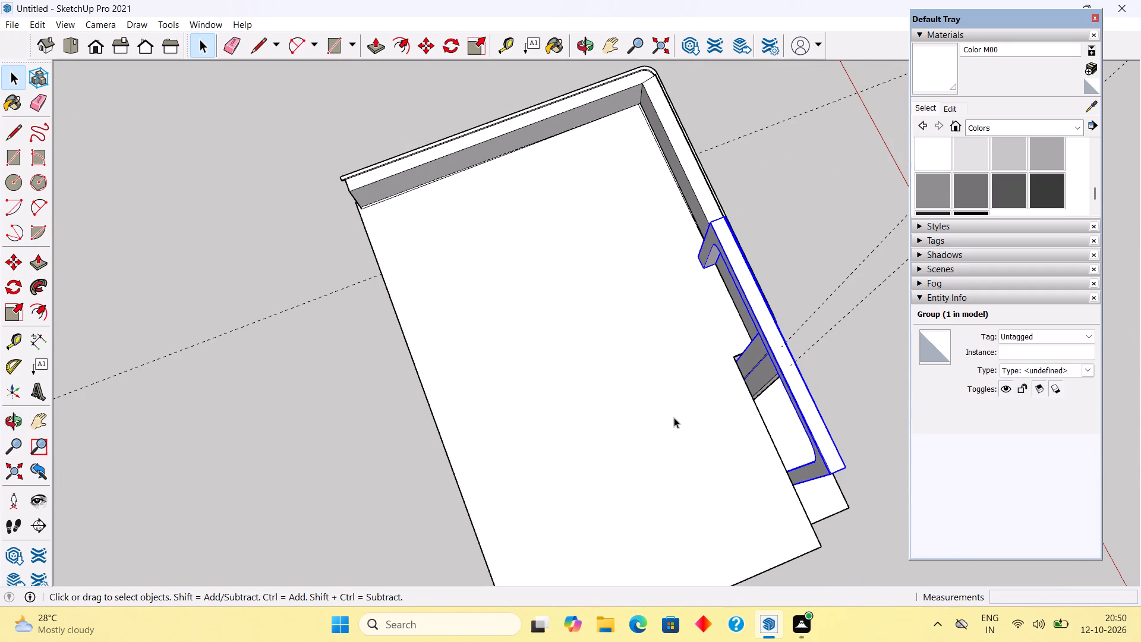
key("t")
left_click(448, 459)
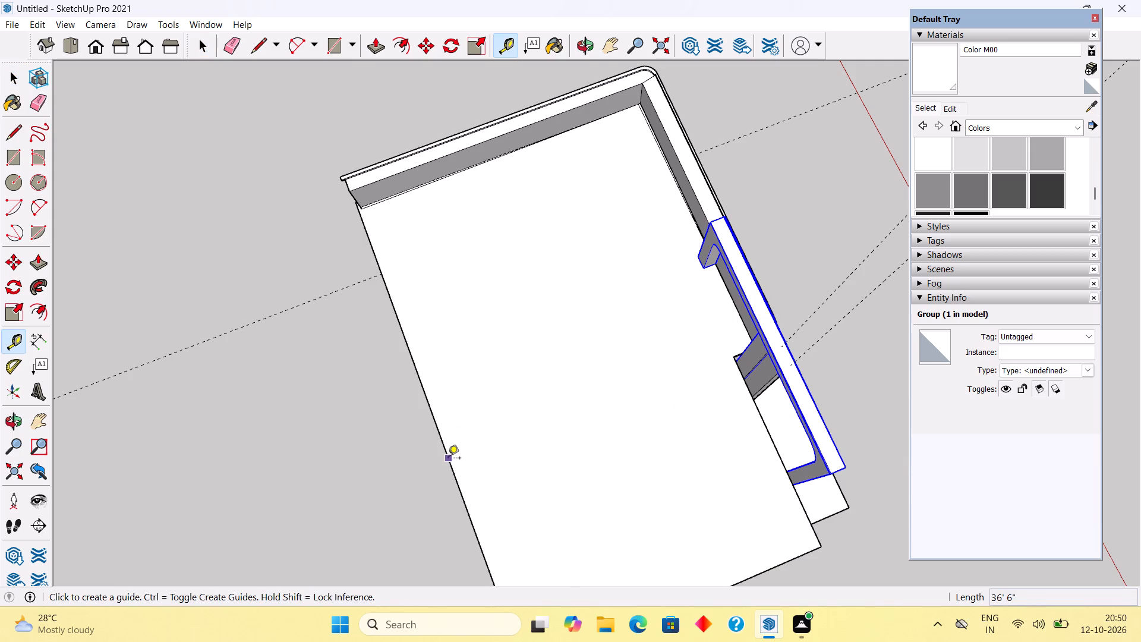
scroll(707, 273, "up", 4)
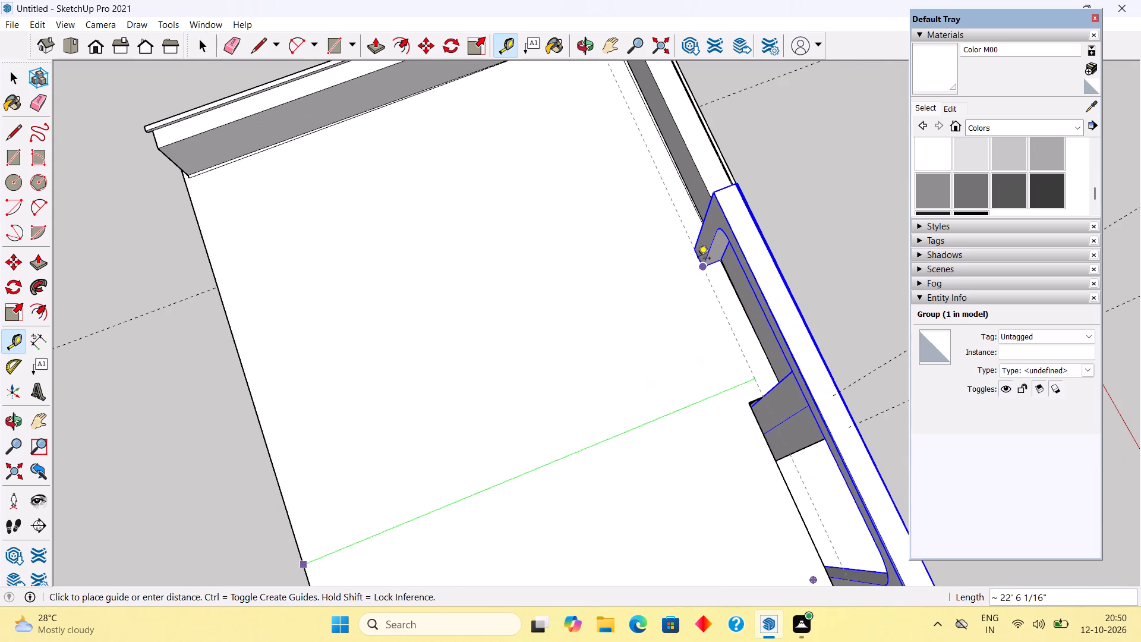
left_click(699, 262)
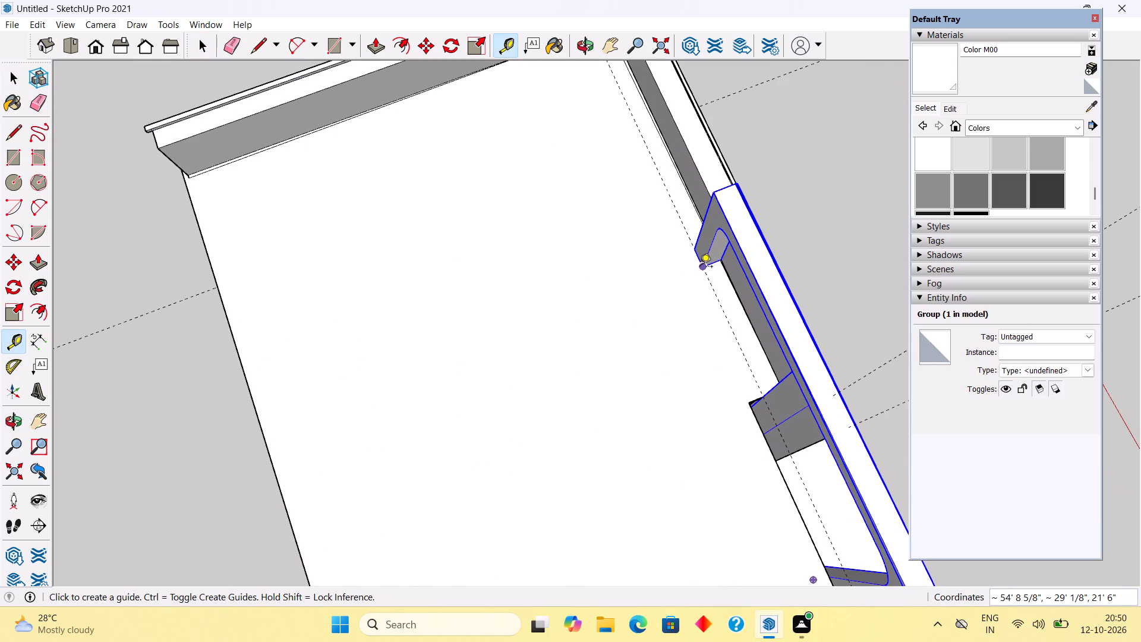
key("space")
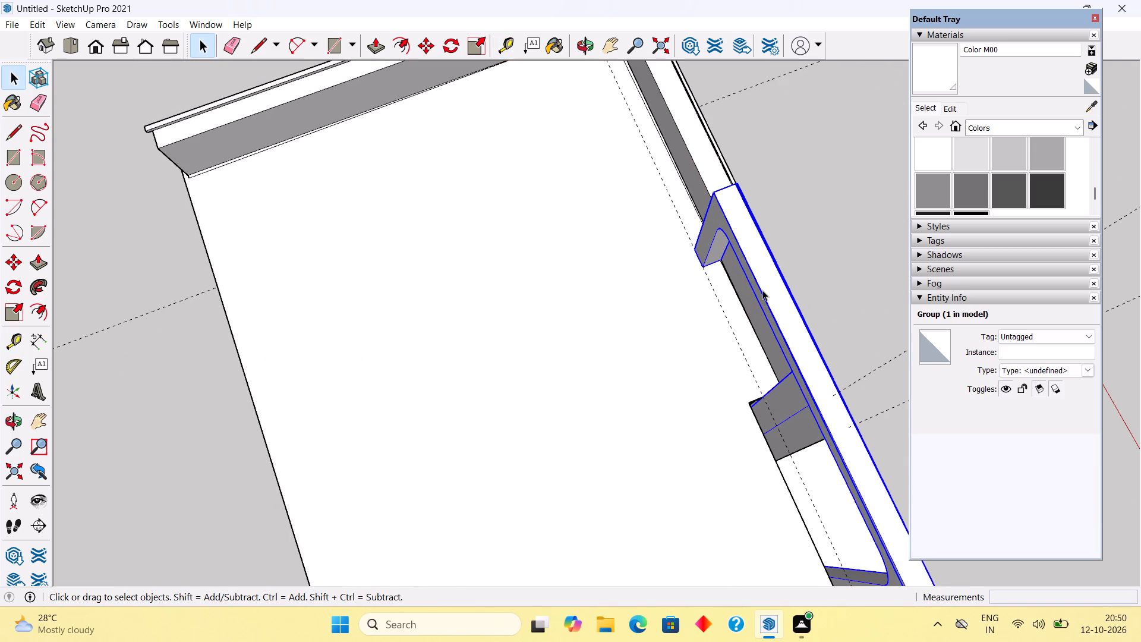
Examine the offset between the rounded frame's back face and the new roof guide.
middle_click_drag(762, 288, 592, 51)
scroll(714, 426, "up", 7)
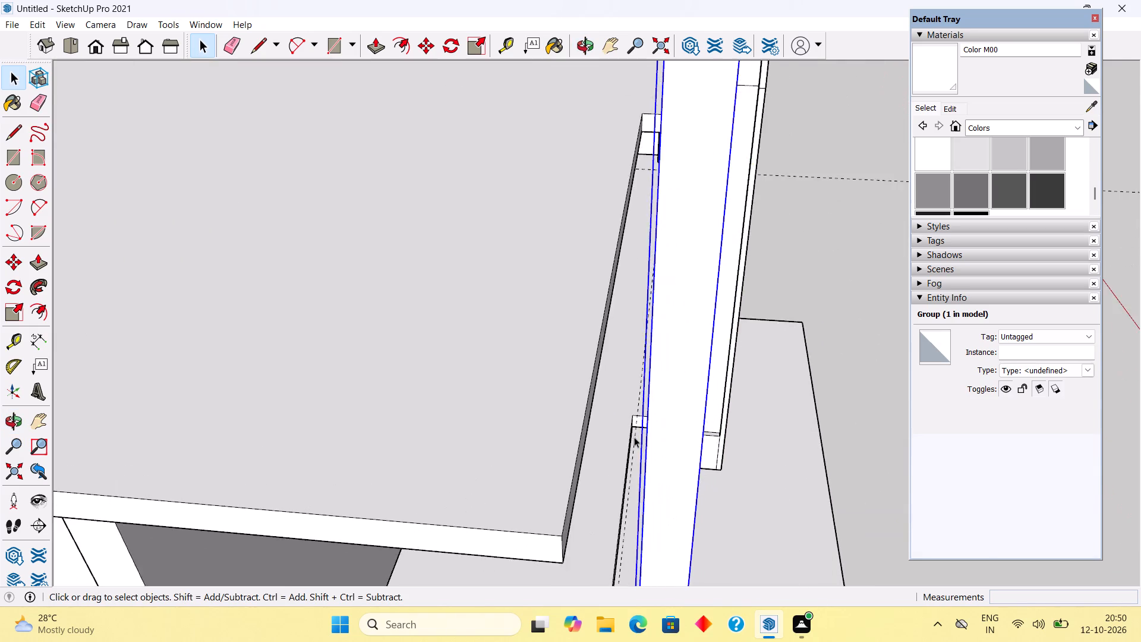
scroll(634, 437, "up", 4)
scroll(655, 411, "down", 7)
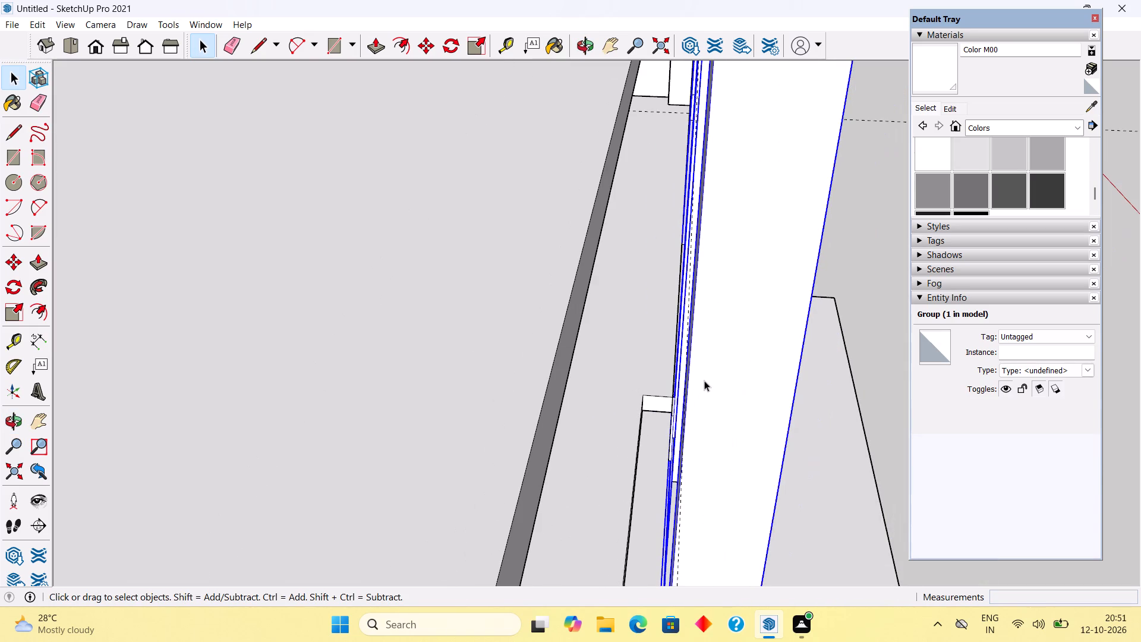
left_click(874, 304)
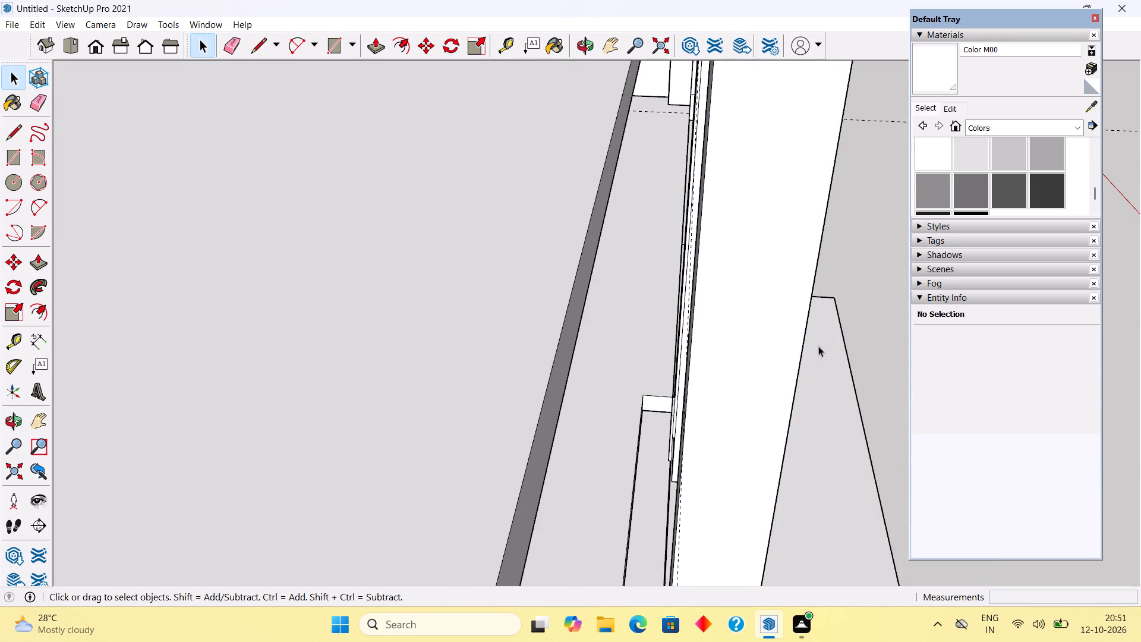
scroll(716, 395, "up", 4)
middle_click_drag(698, 379, 725, 379)
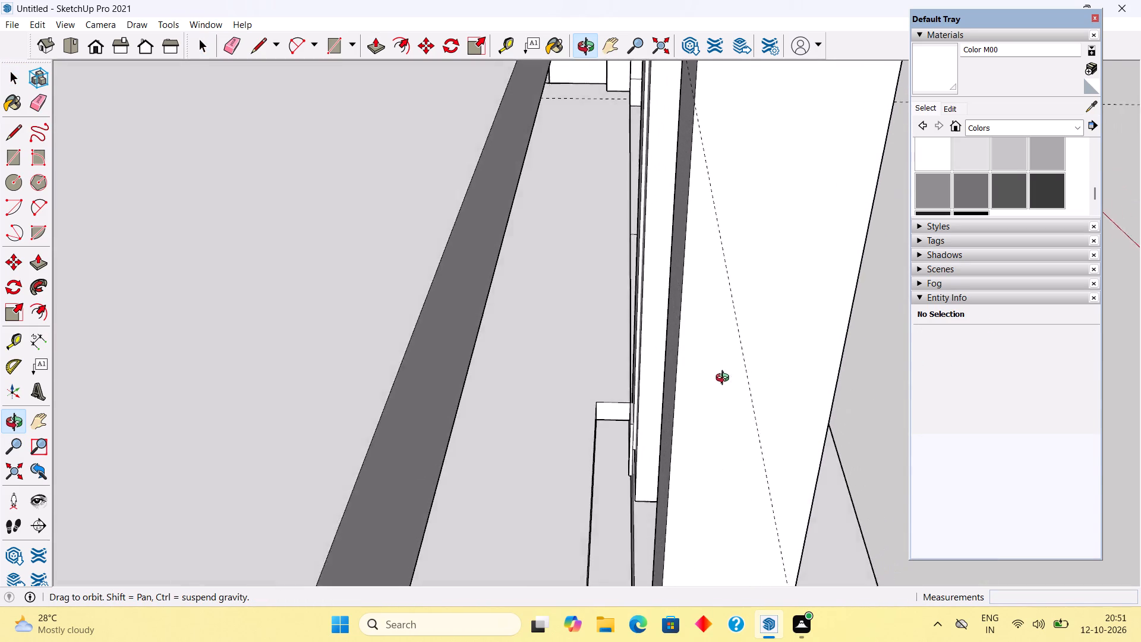
middle_click_drag(725, 379, 721, 411)
scroll(721, 411, "down", 19)
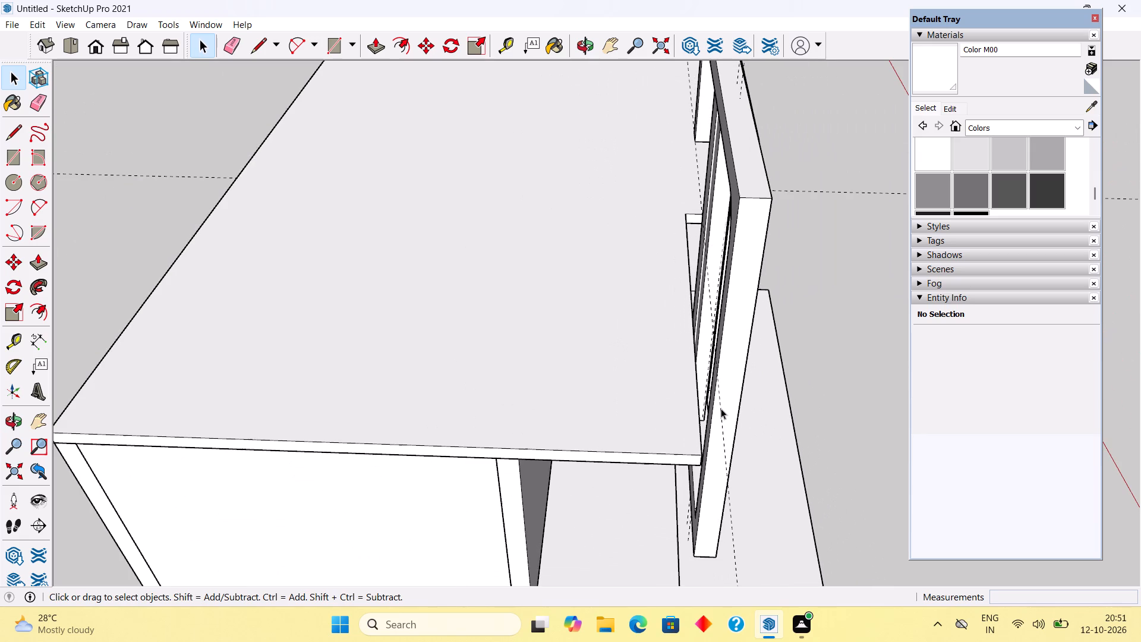
Open the rounded frame group, select all its geometry, move it about 1" at the roof guide, and close the group.
left_click(727, 376)
scroll(724, 368, "up", 2)
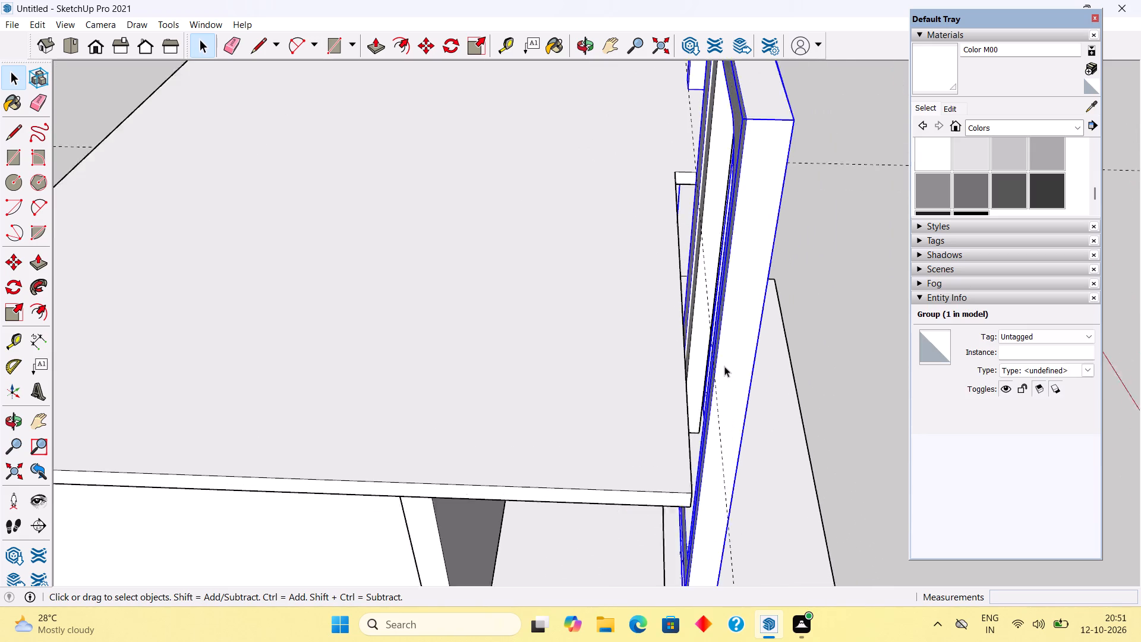
scroll(724, 366, "up", 7)
left_click(847, 345)
triple_click(759, 367)
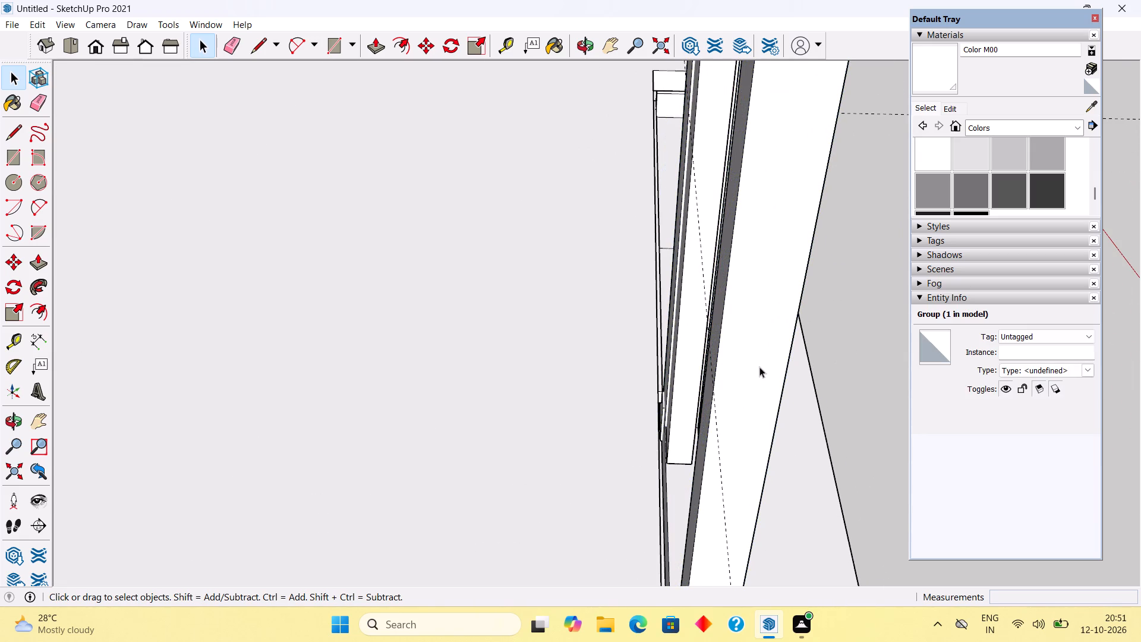
scroll(710, 372, "up", 5)
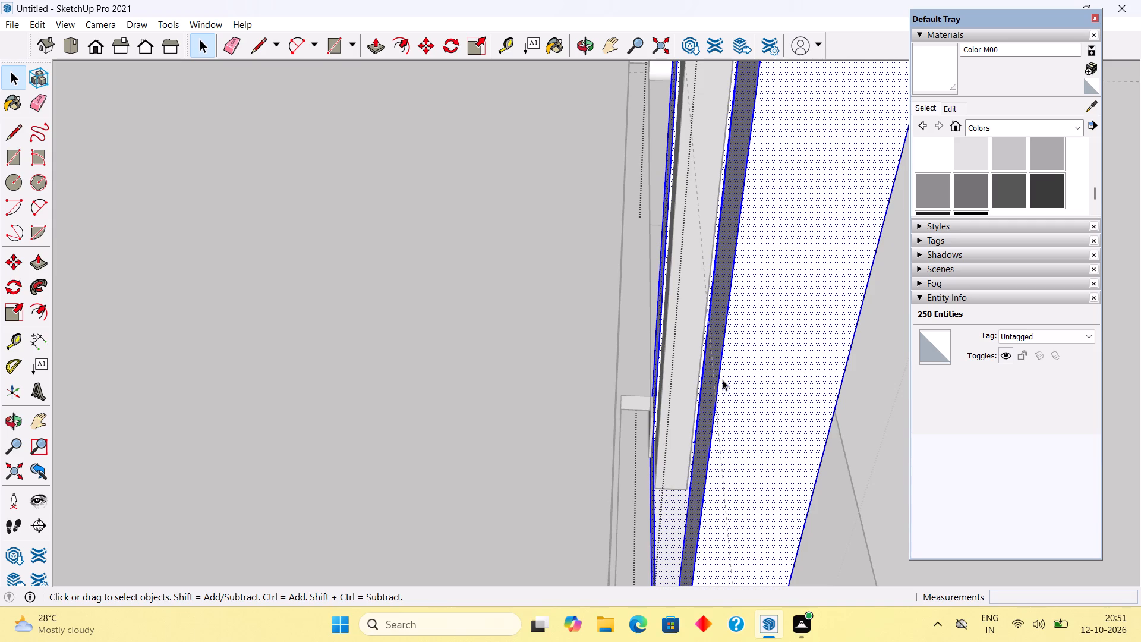
key("m")
left_click(722, 385)
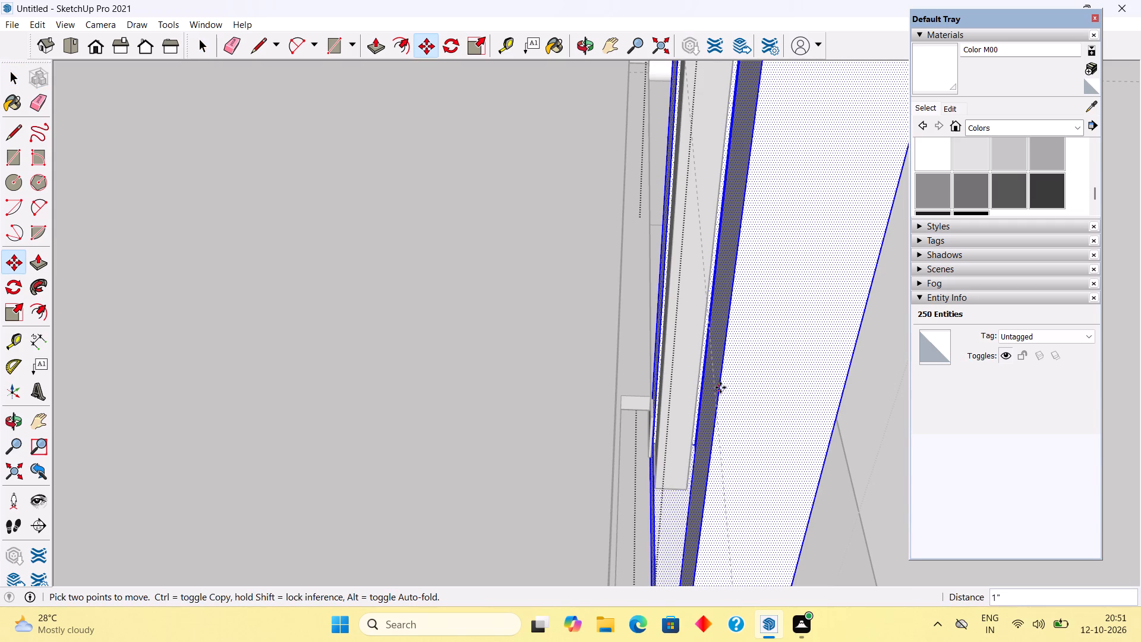
left_click(718, 390)
scroll(718, 390, "down", 9)
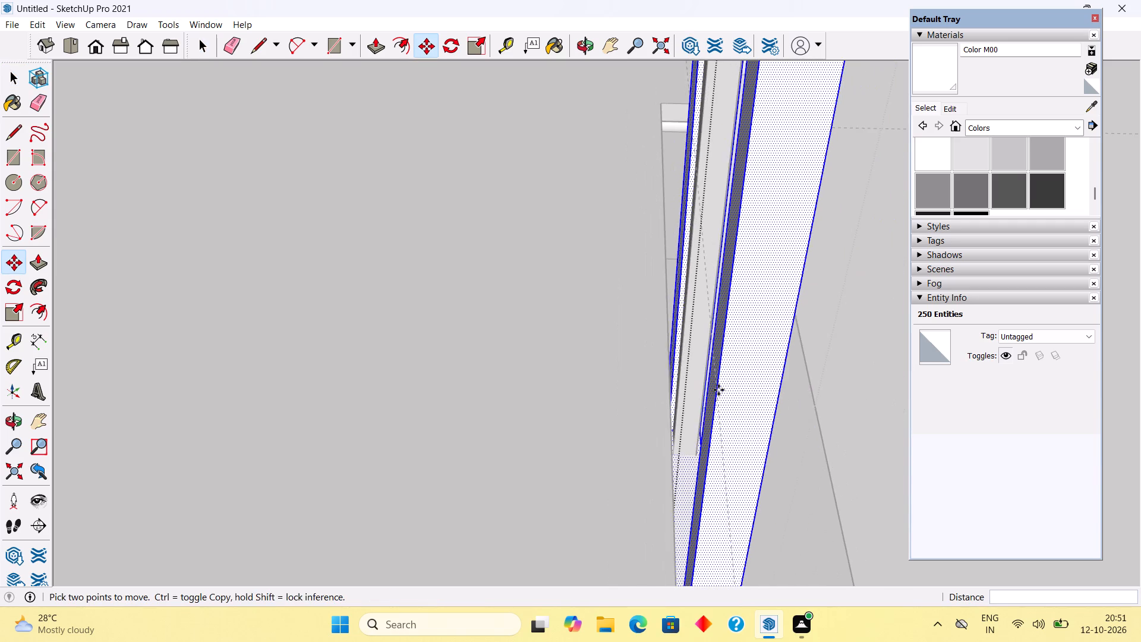
scroll(718, 390, "down", 6)
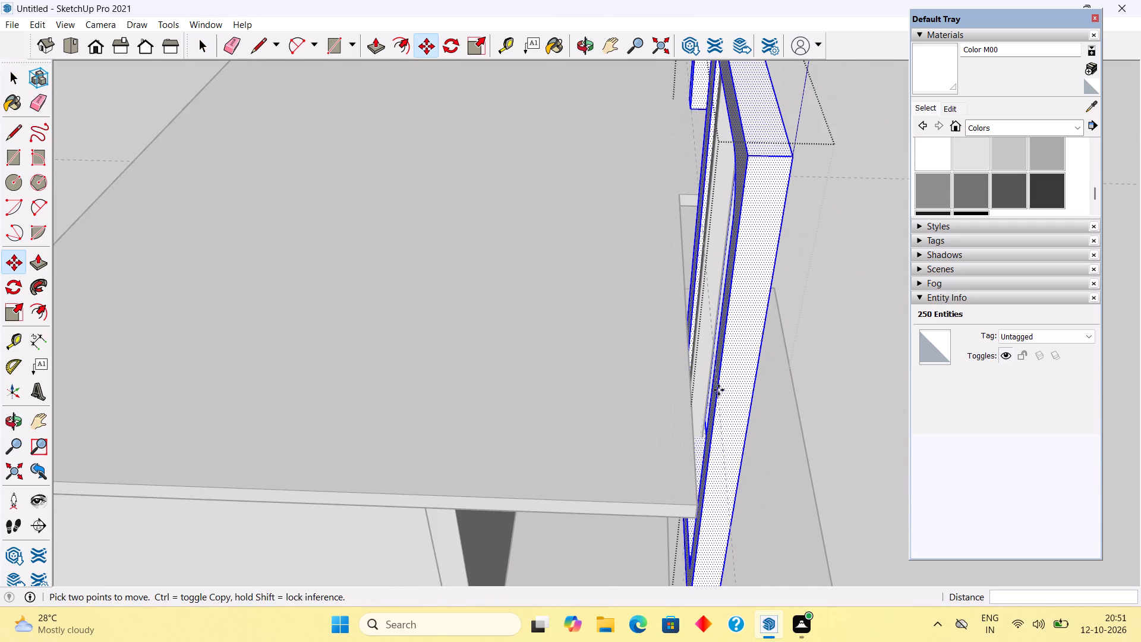
key("space")
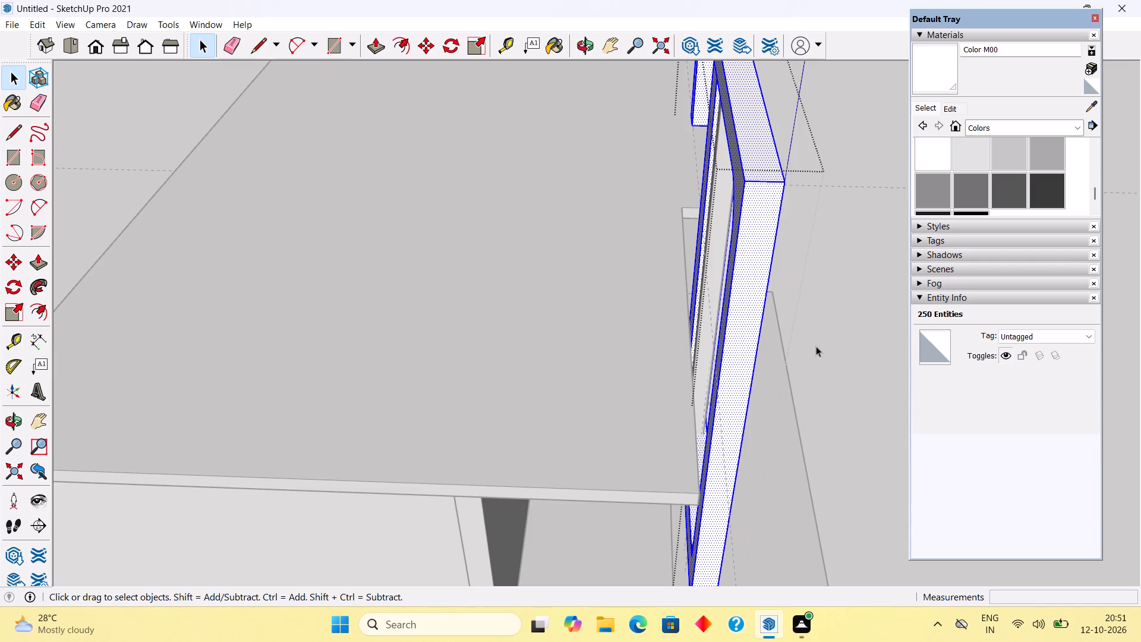
left_click(817, 345)
Examine the moved frame's alignment with the guide at its back corner and along the roof slab.
middle_click_drag(749, 383, 969, 432)
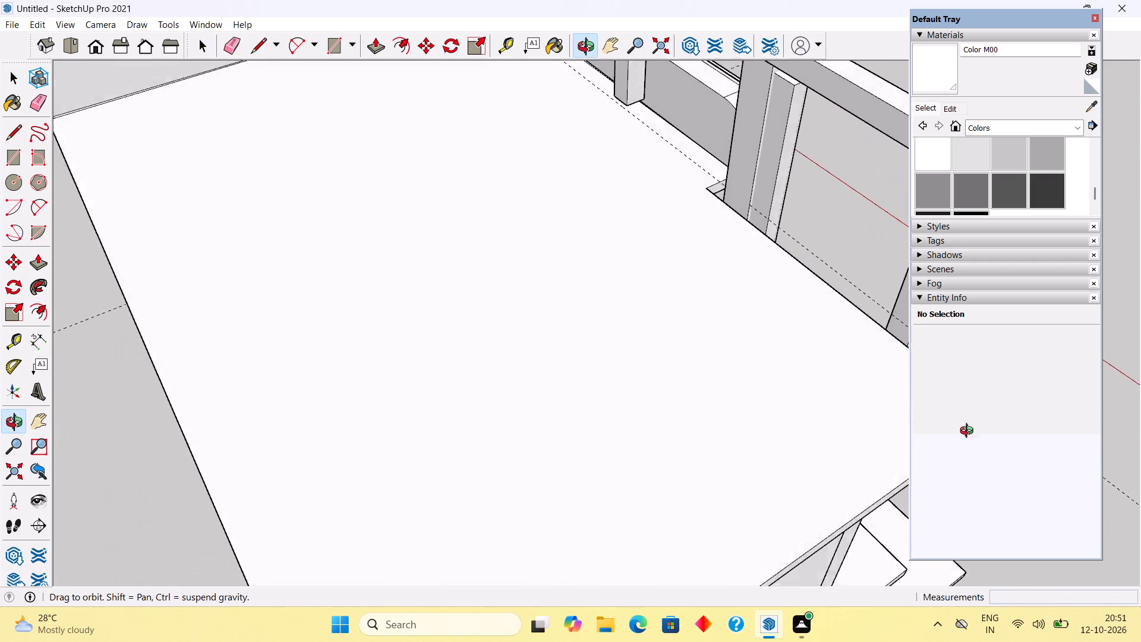
middle_click_drag(969, 432, 972, 461)
scroll(972, 461, "down", 4)
scroll(676, 263, "down", 6)
scroll(657, 159, "up", 4)
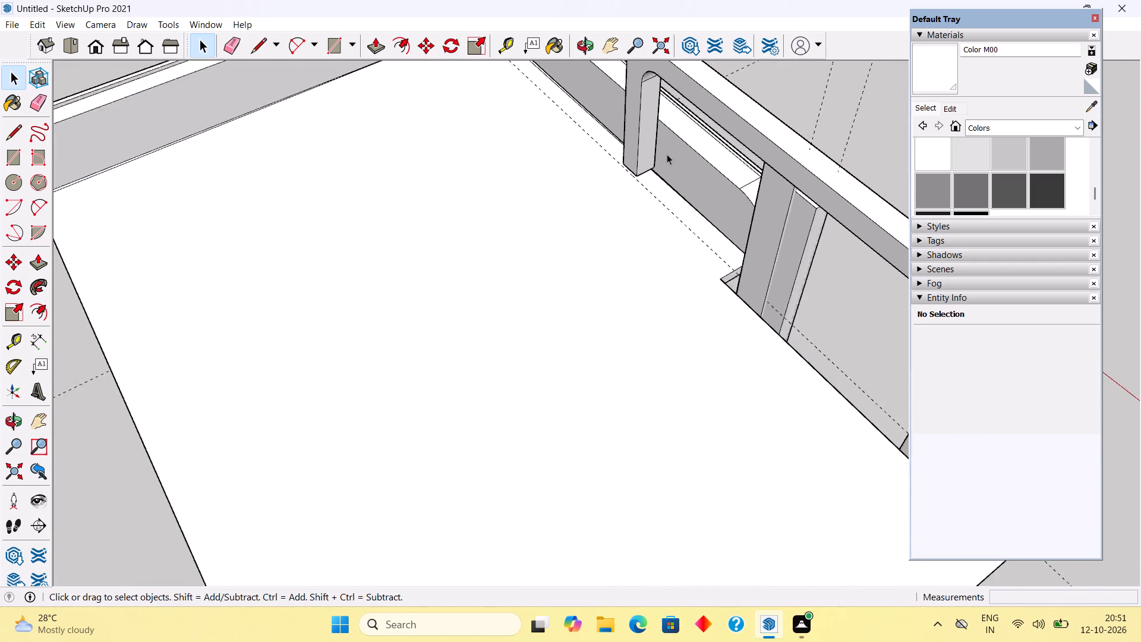
scroll(667, 154, "up", 13)
middle_click_drag(608, 147, 546, 114)
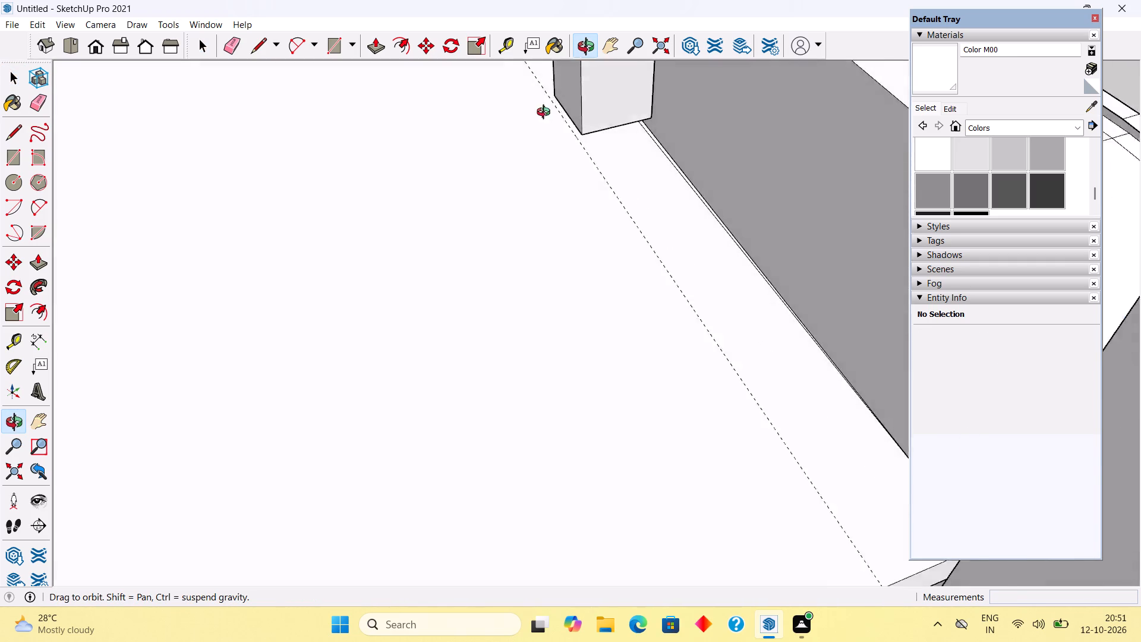
middle_click_drag(546, 114, 562, 114)
scroll(562, 114, "down", 18)
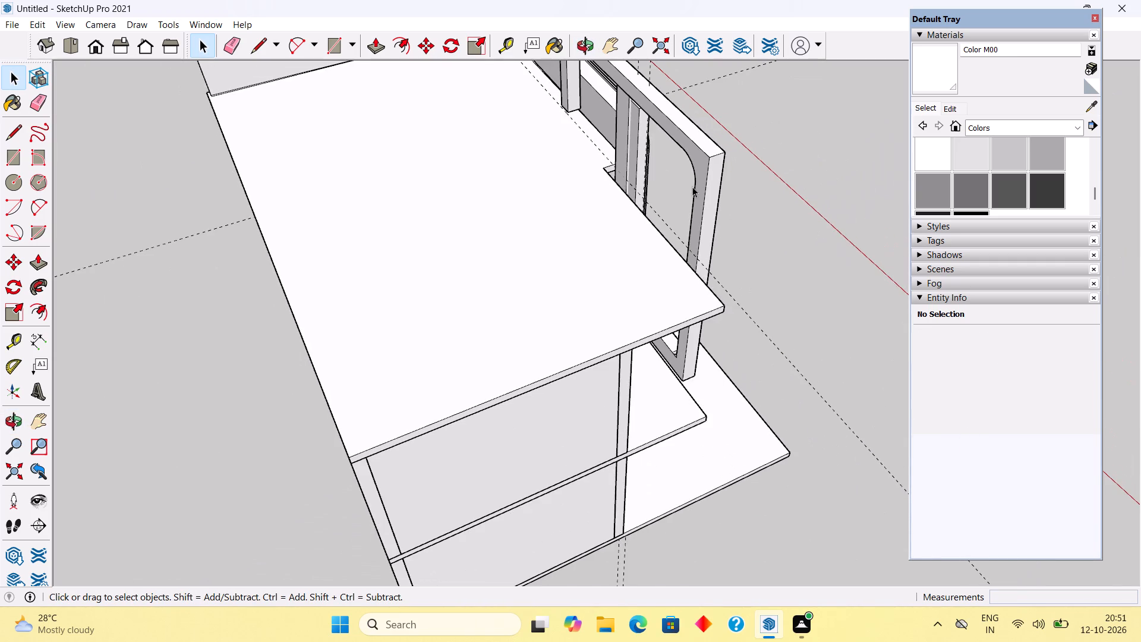
Examine the rounded frame's alignment with the roof slab and neighbouring facade frame from the front and the frame's end.
middle_click_drag(669, 235, 219, 297)
scroll(219, 297, "down", 3)
middle_click_drag(382, 319, 220, 219)
scroll(220, 219, "down", 3)
middle_click_drag(552, 190, 560, 205)
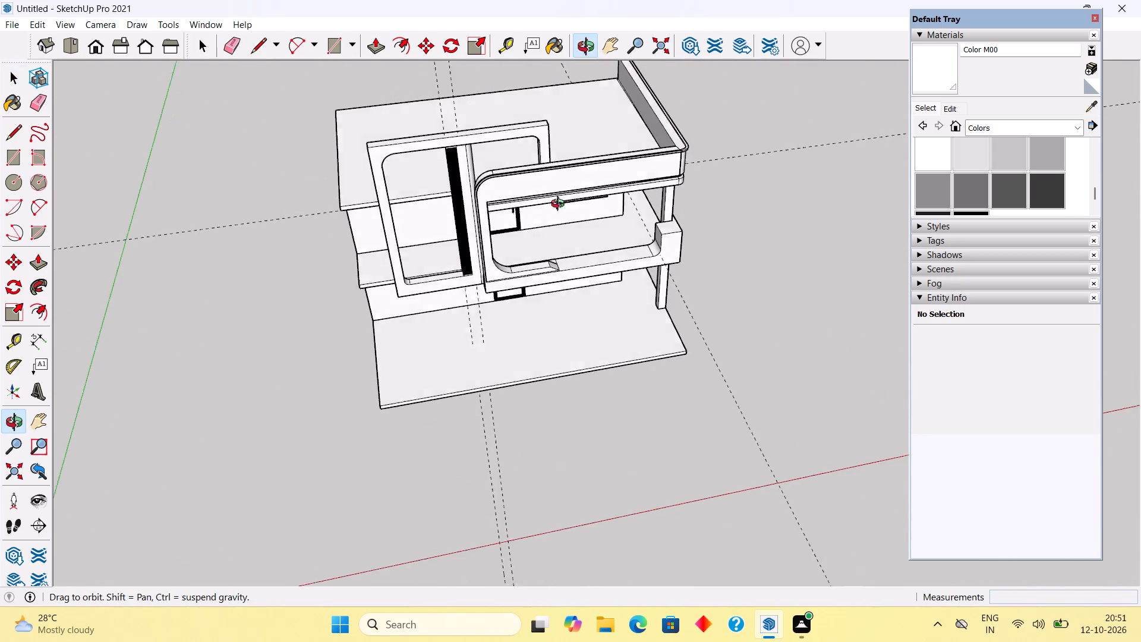
middle_click_drag(560, 205, 938, 269)
scroll(519, 354, "up", 9)
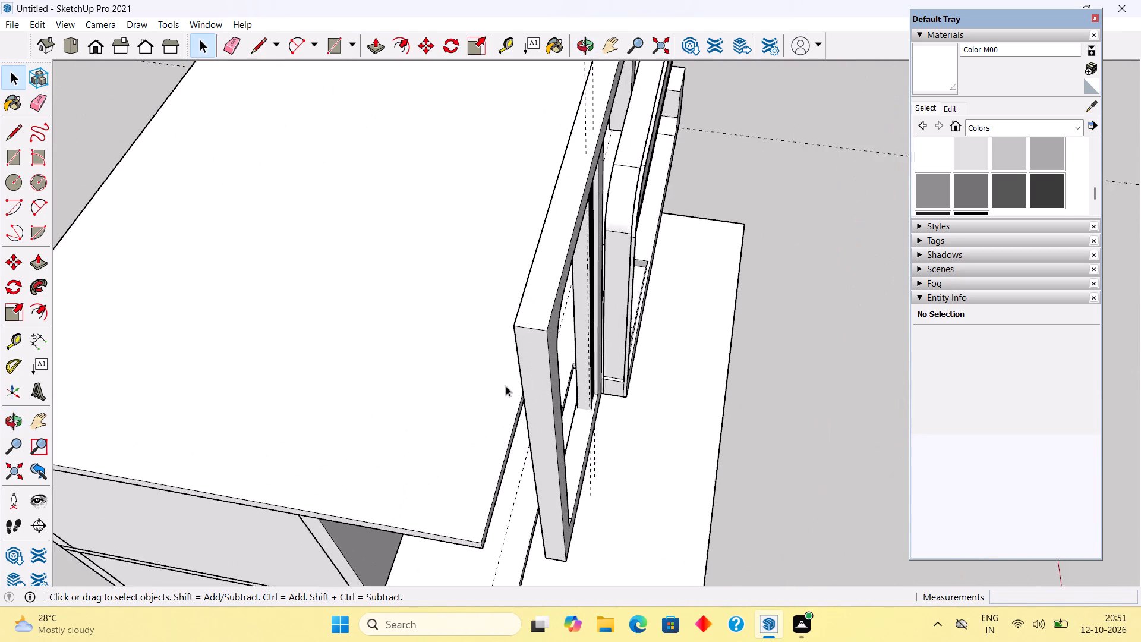
scroll(506, 386, "up", 2)
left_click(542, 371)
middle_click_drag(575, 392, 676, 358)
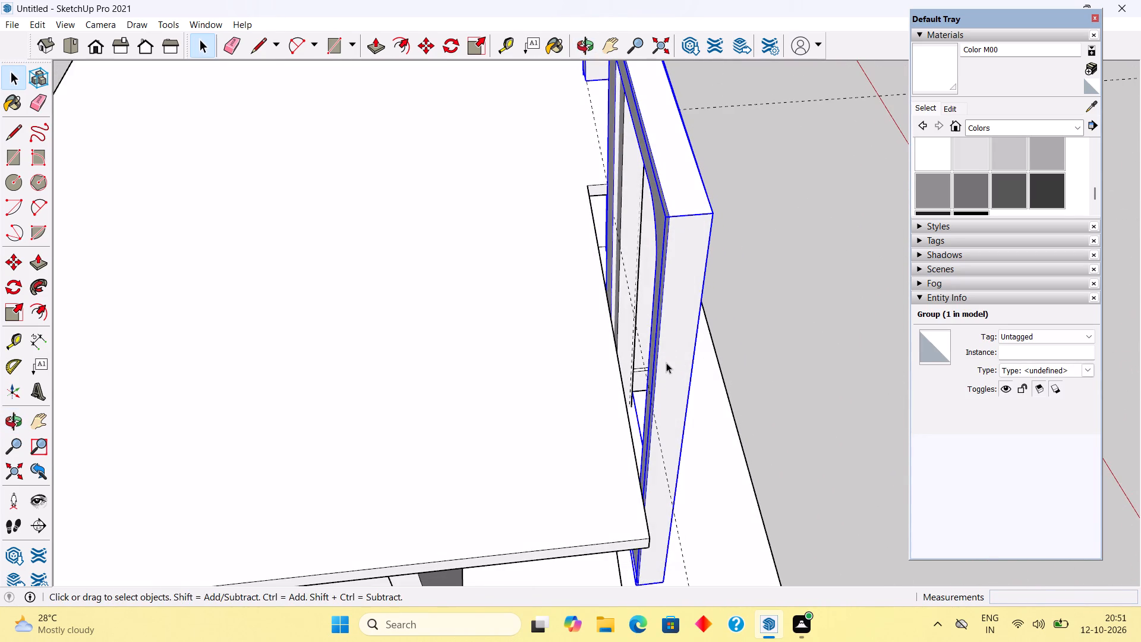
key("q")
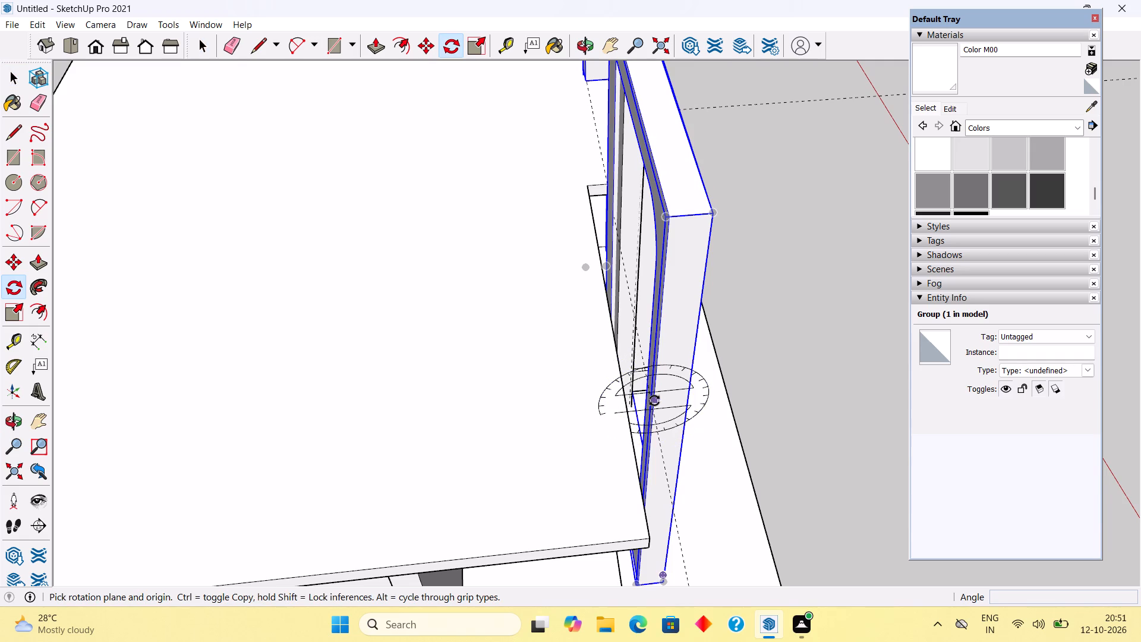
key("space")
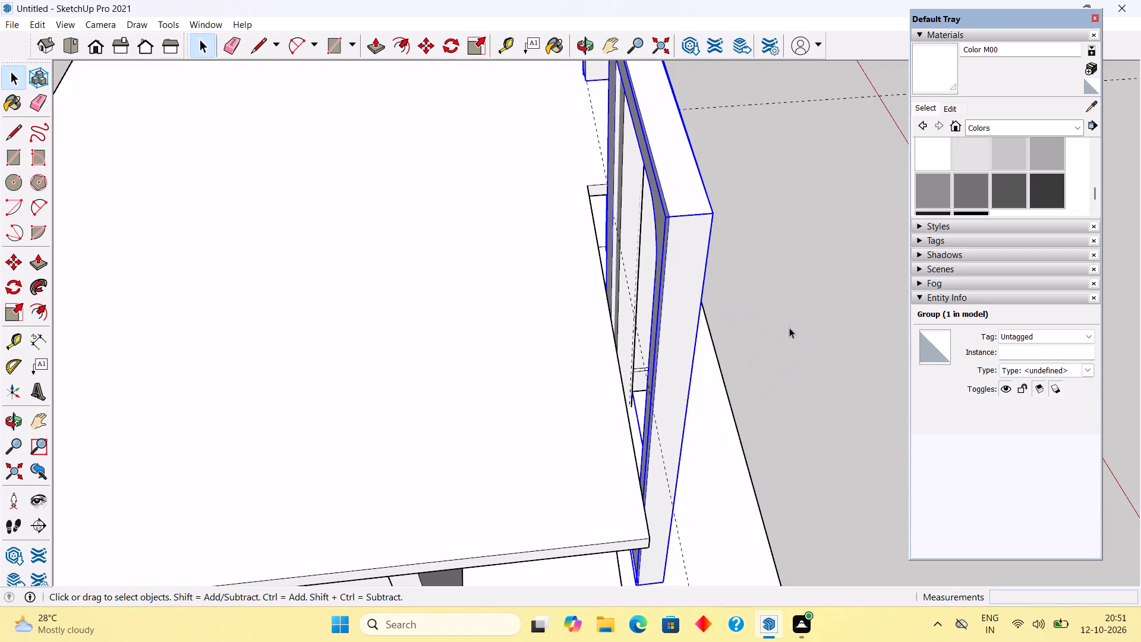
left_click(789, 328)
Undo the last move of the rounded frame's geometry at the roof guide.
key("ctrl+z")
key("ctrl+z")
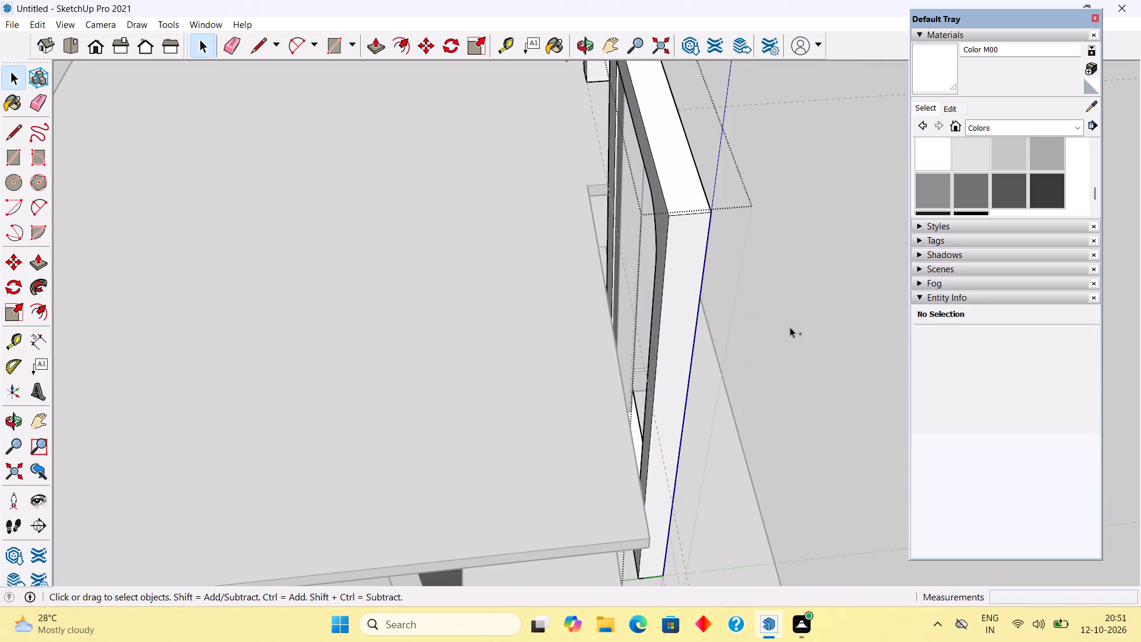
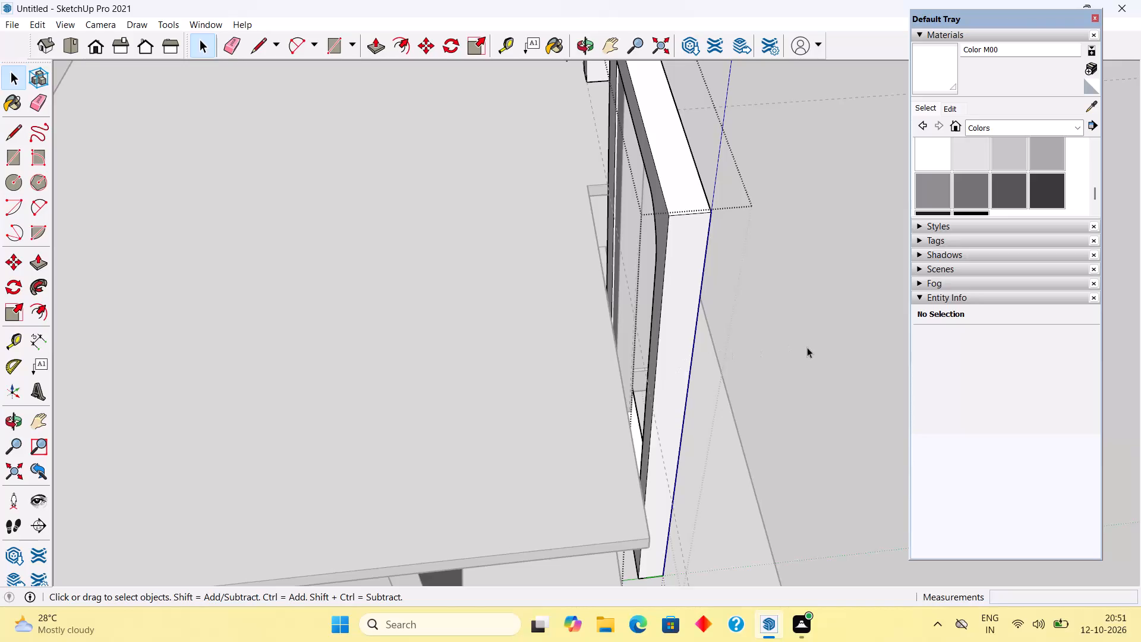
Undo one more action to step back out of the rounded frame group.
key("ctrl+z")
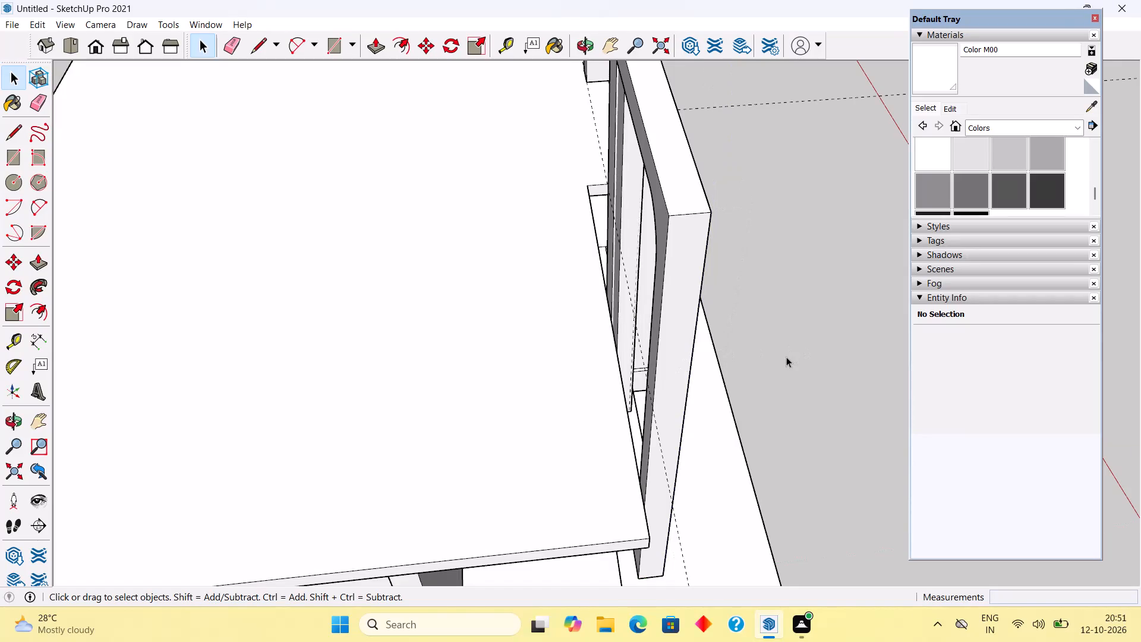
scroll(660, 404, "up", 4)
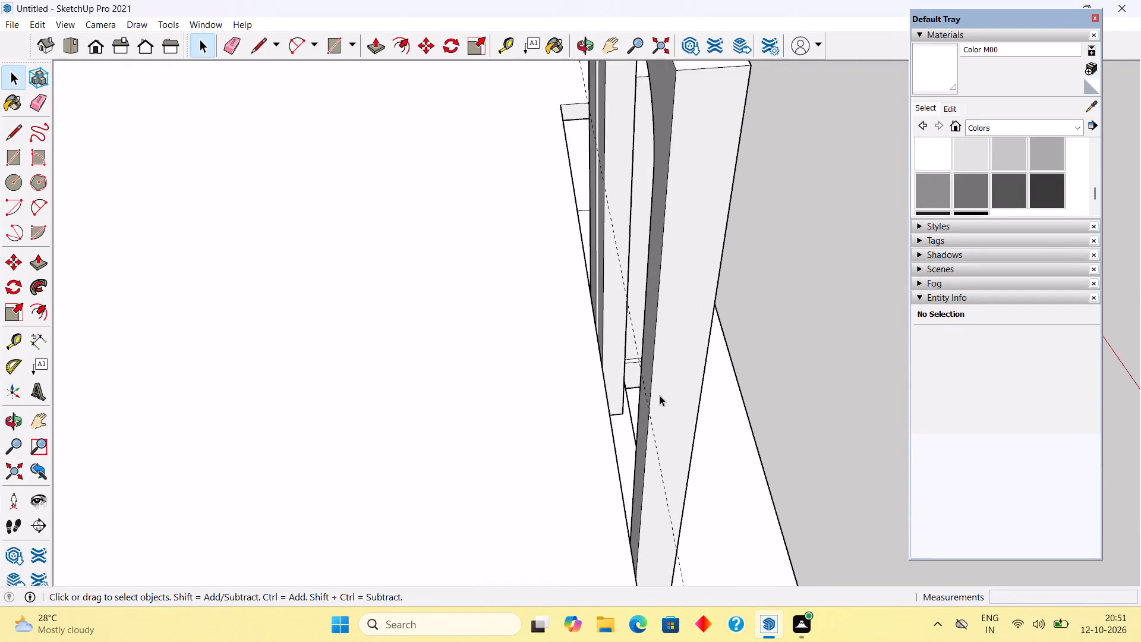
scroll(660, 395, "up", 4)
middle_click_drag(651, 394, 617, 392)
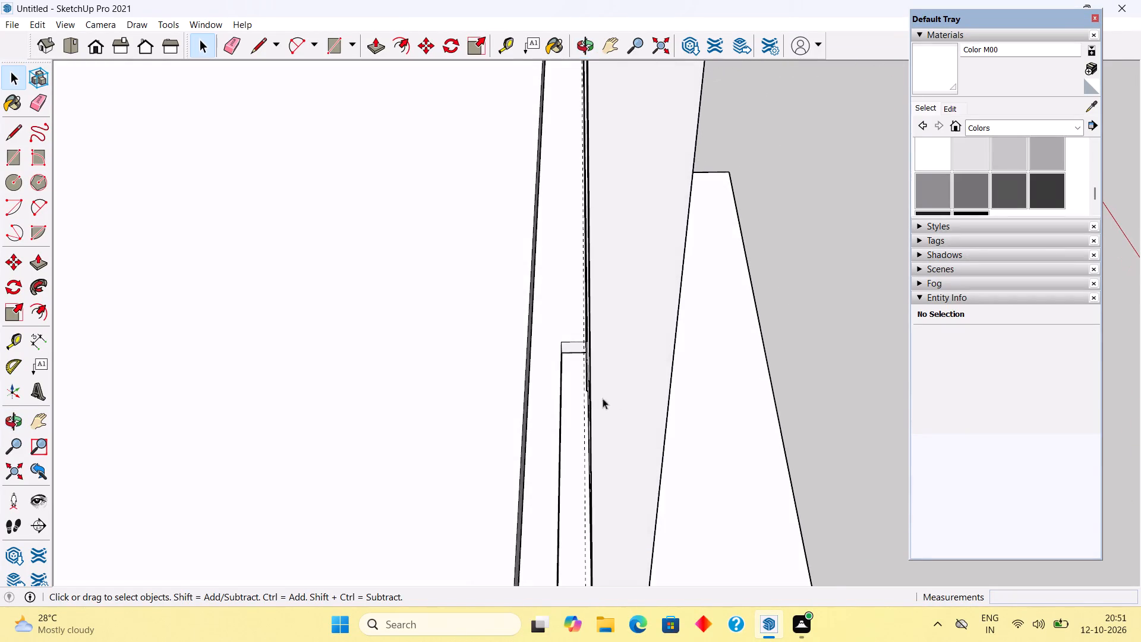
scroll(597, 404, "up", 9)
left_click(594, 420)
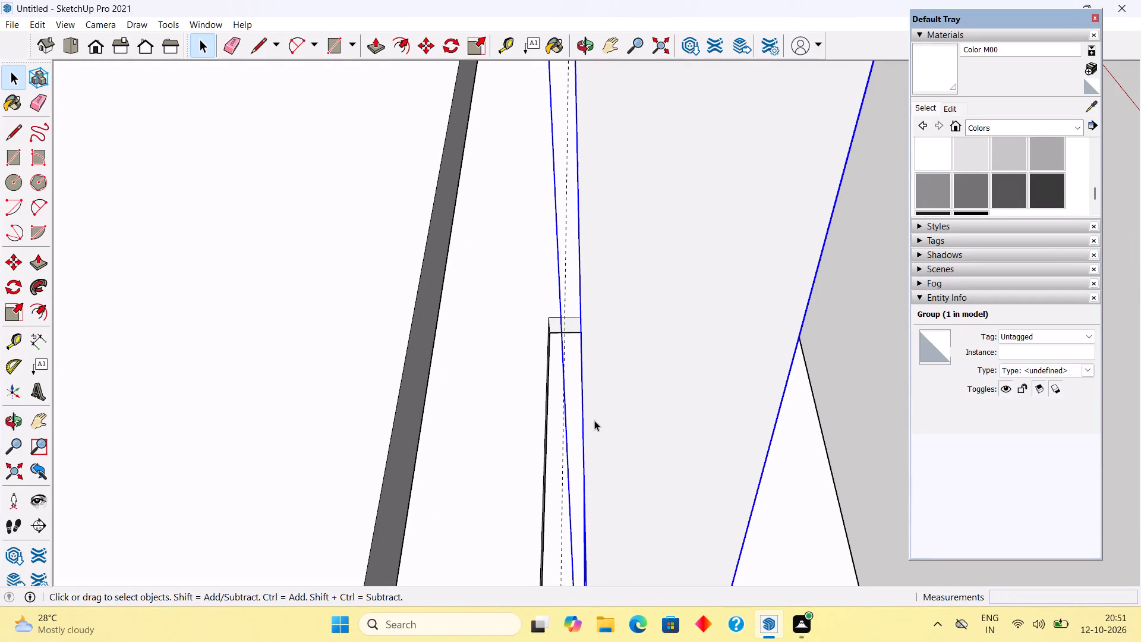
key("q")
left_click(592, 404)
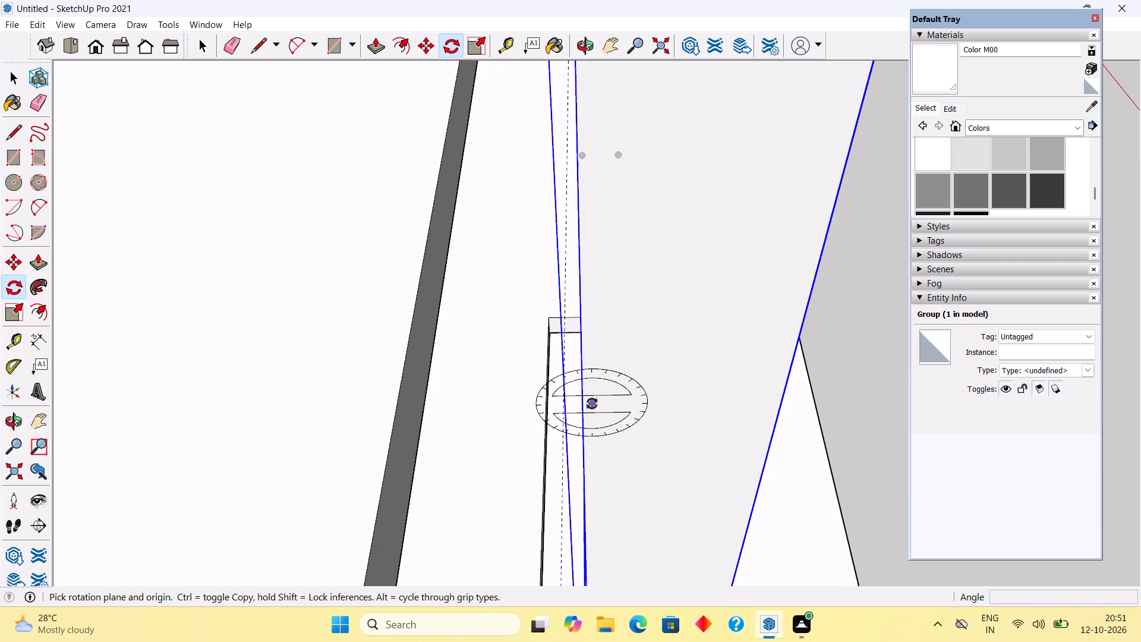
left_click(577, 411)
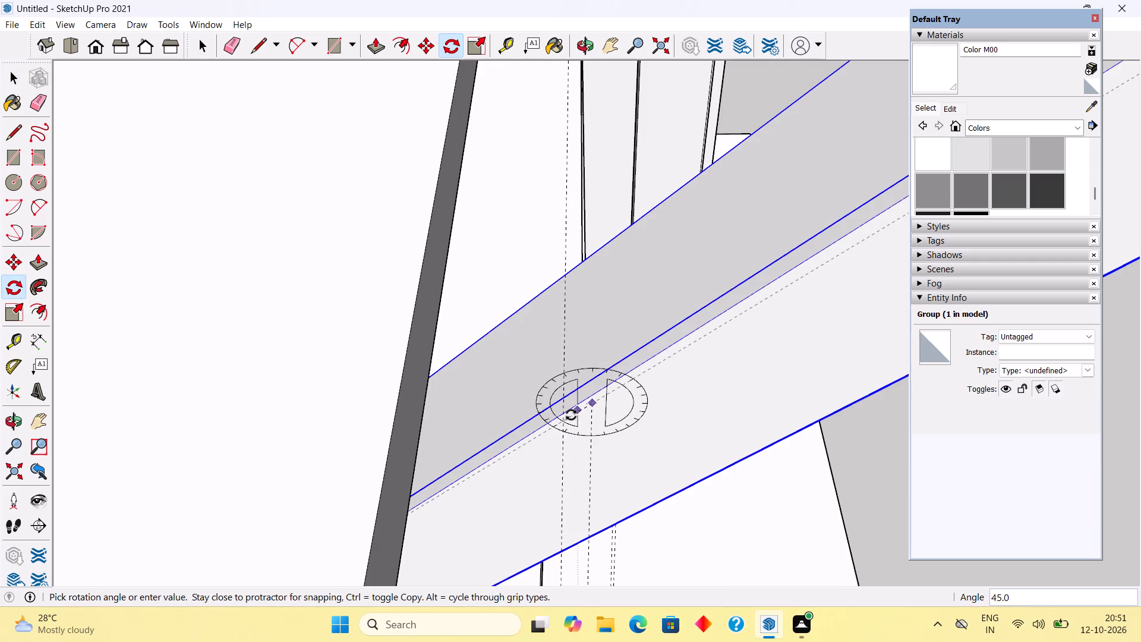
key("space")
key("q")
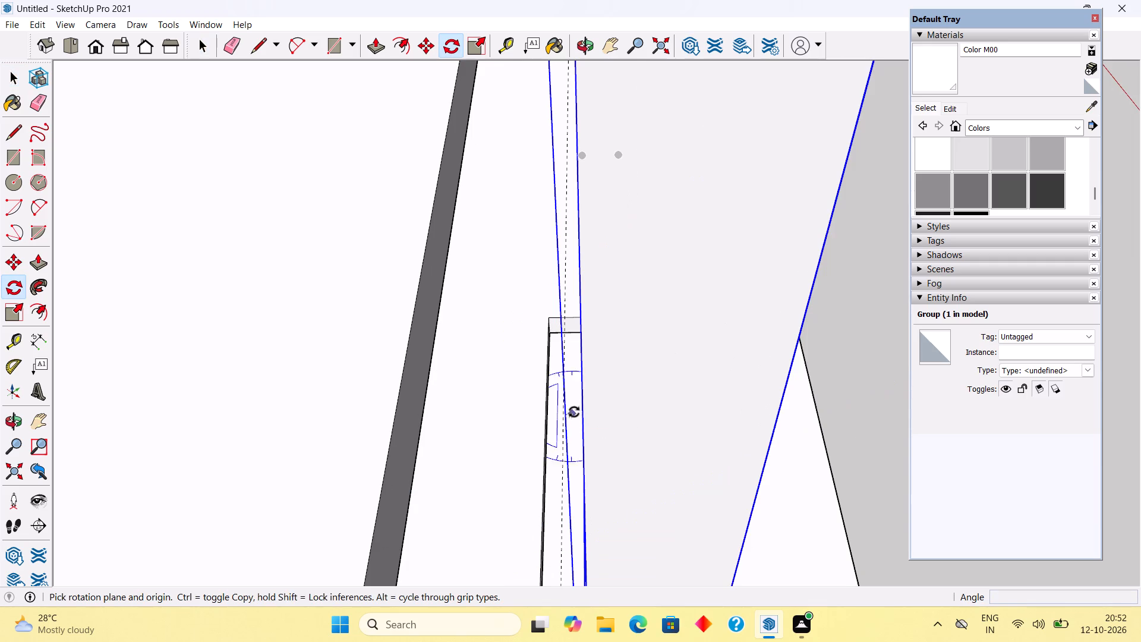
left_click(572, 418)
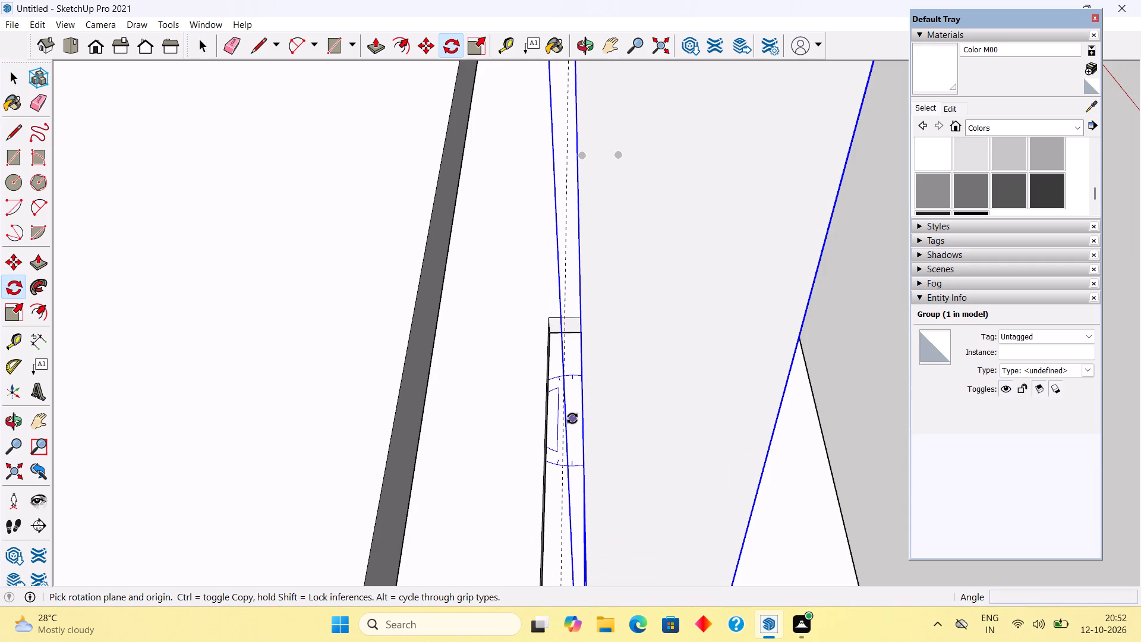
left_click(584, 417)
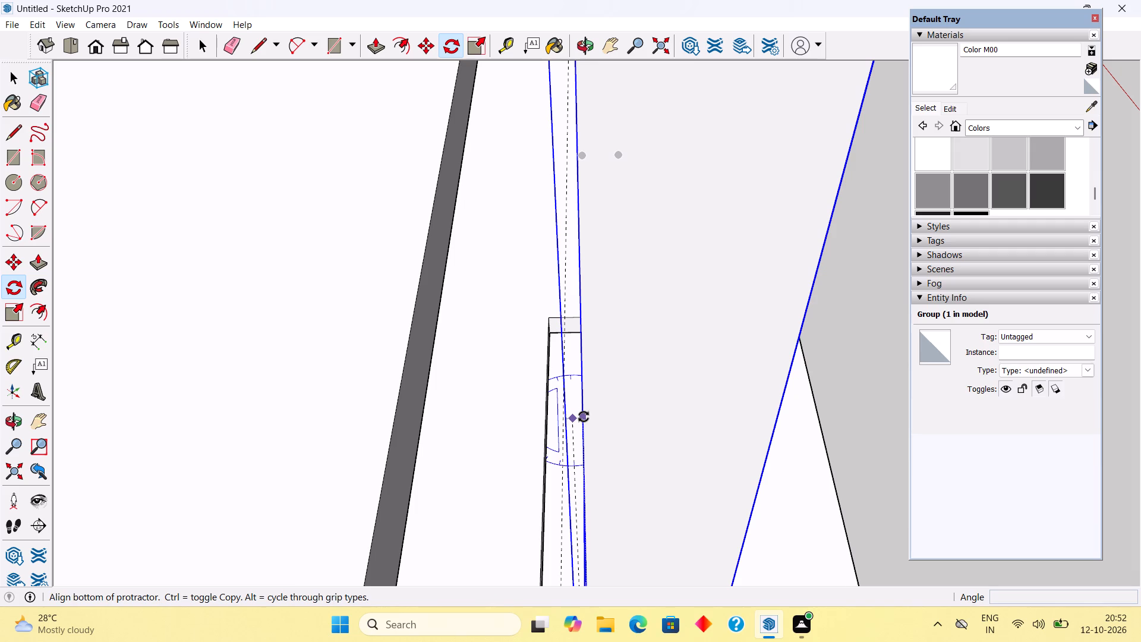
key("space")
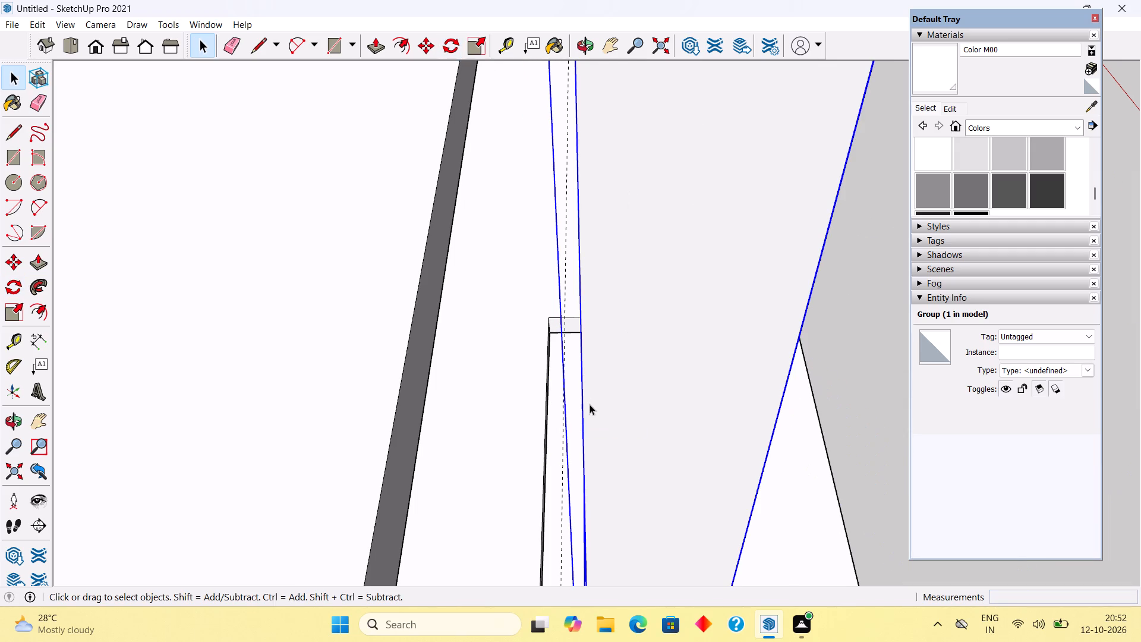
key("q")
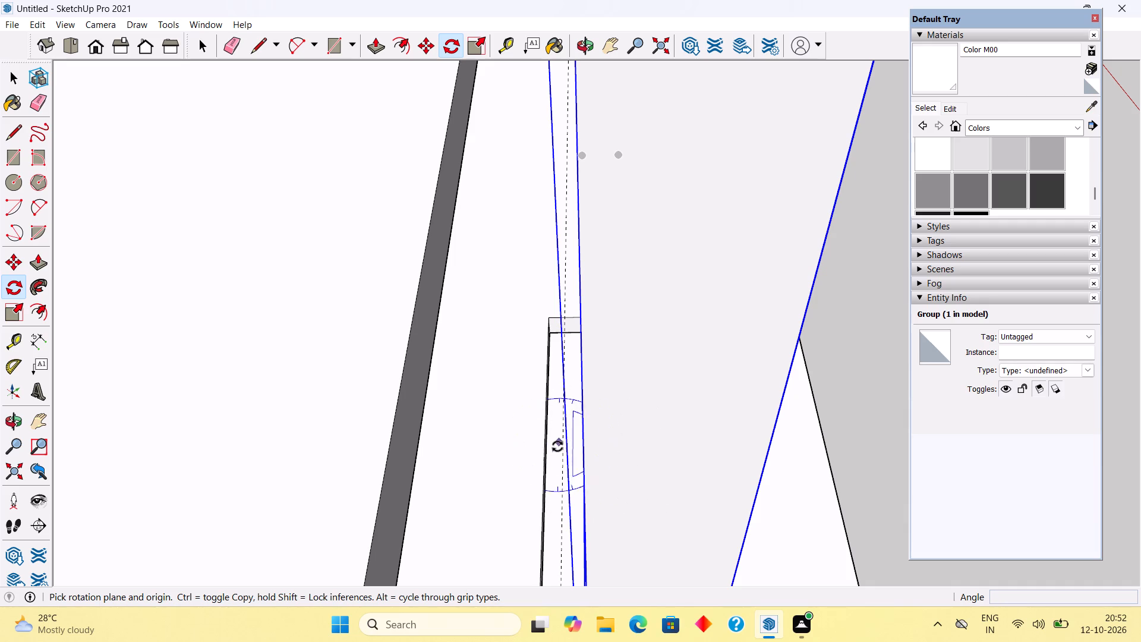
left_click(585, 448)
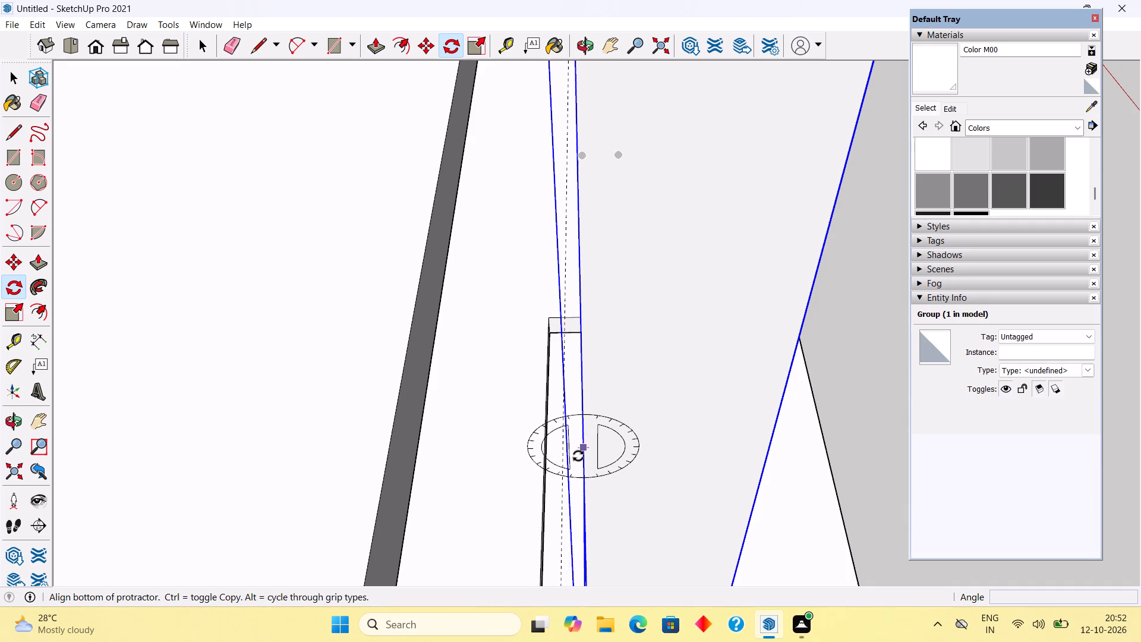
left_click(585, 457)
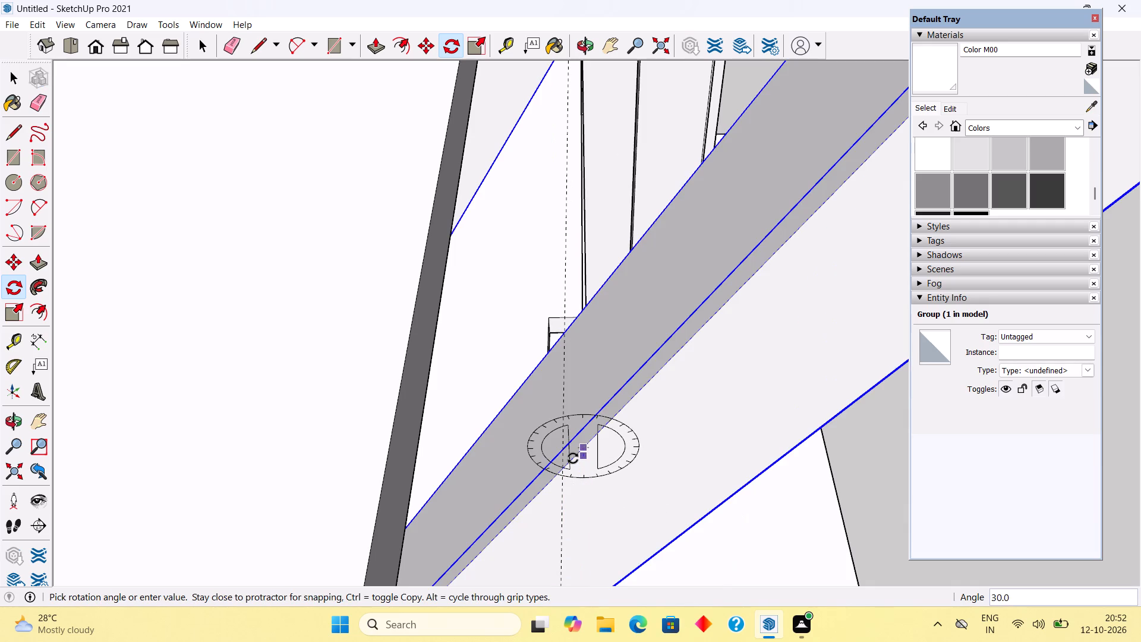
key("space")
Examine how the large rounded frame sits against the roof slab edge, the guides and the neighbouring facade frame.
scroll(575, 445, "down", 6)
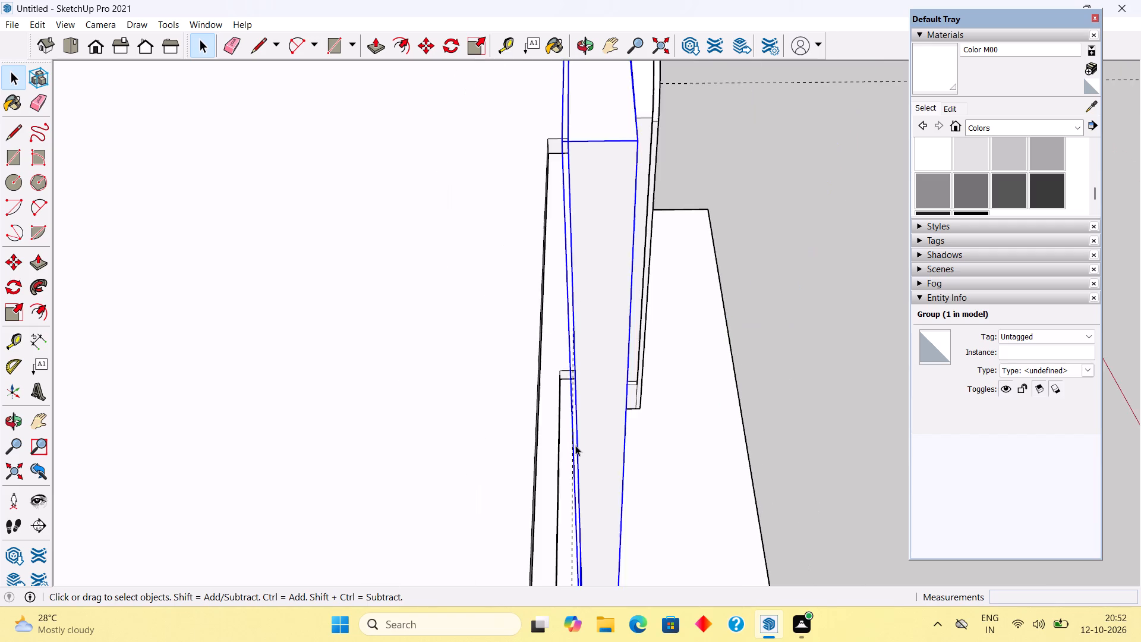
scroll(575, 445, "down", 5)
scroll(590, 496, "up", 10)
middle_click_drag(550, 475, 577, 409)
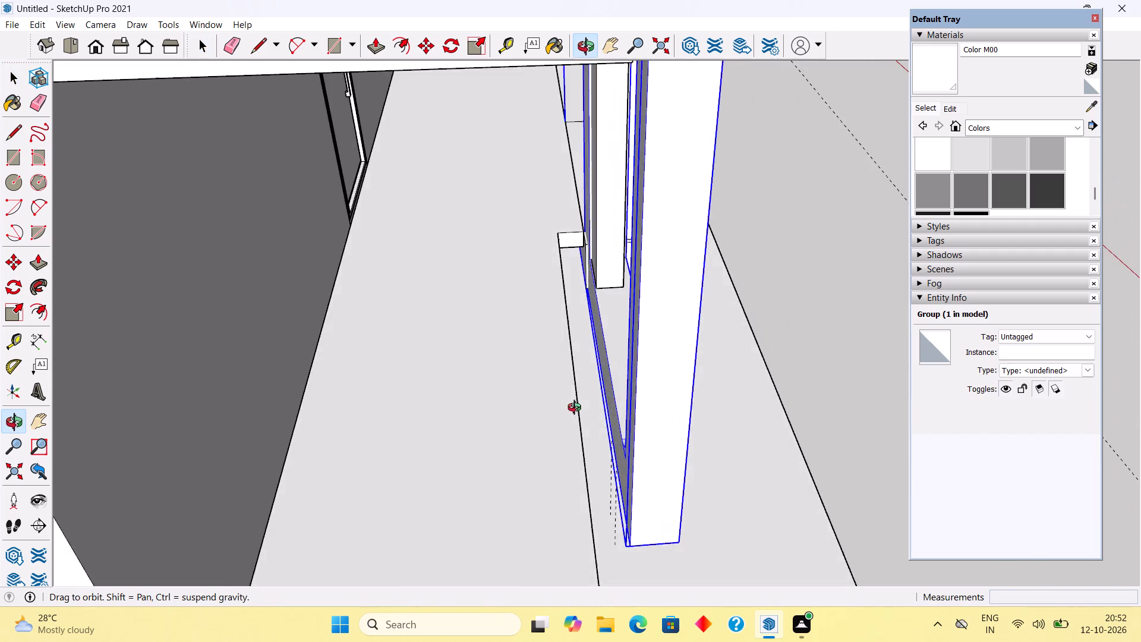
middle_click_drag(577, 409, 515, 440)
scroll(515, 440, "down", 6)
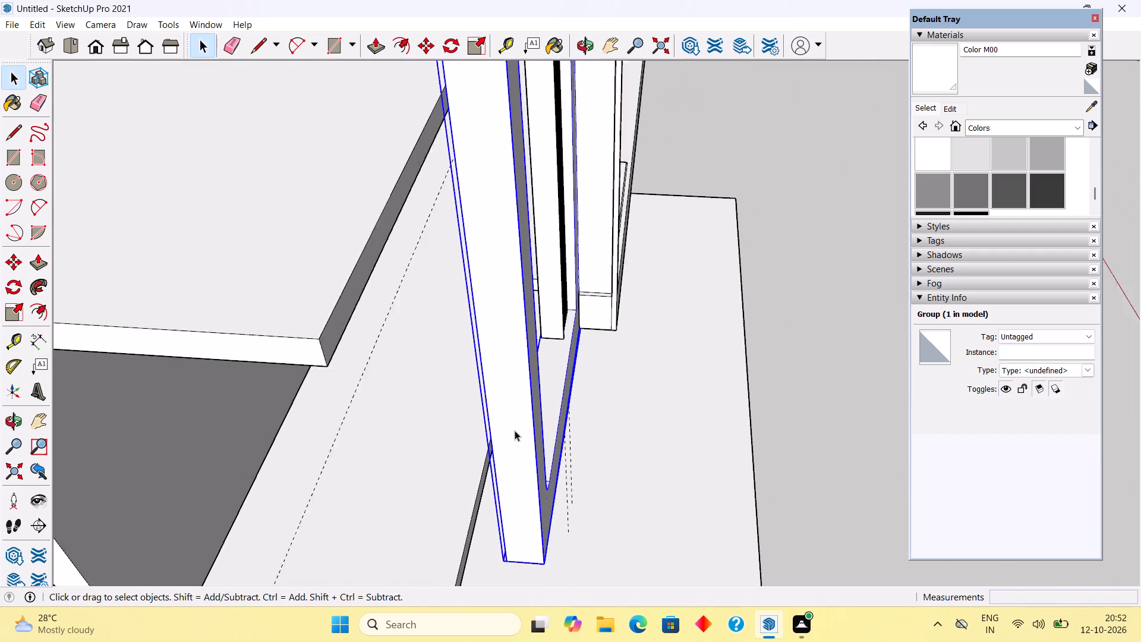
scroll(515, 430, "down", 17)
middle_click_drag(558, 436, 454, 406)
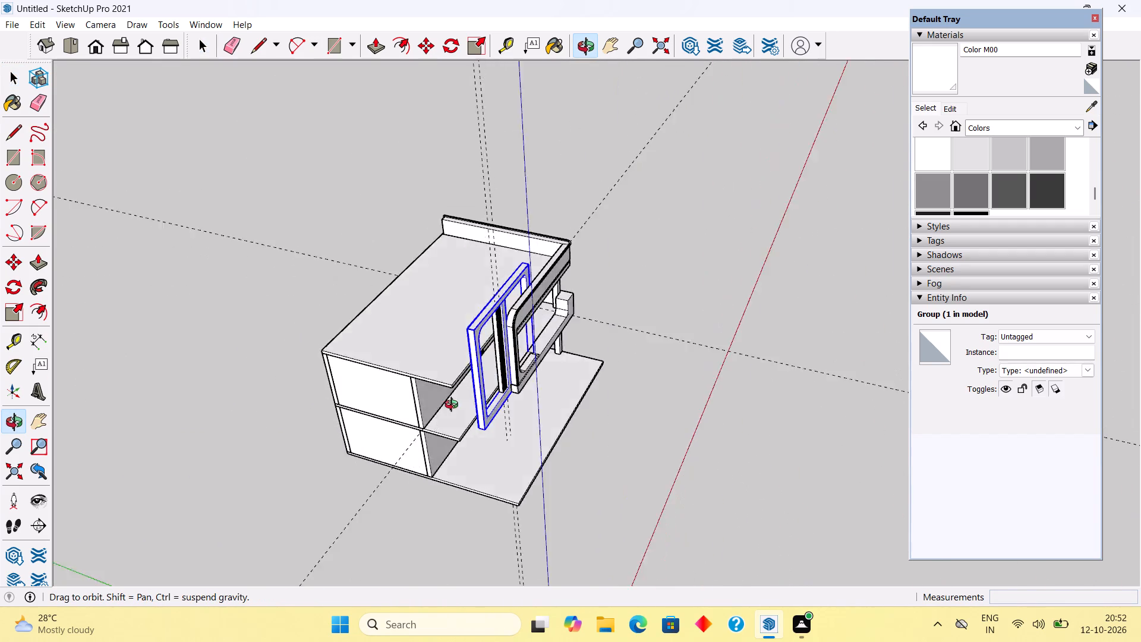
middle_click_drag(454, 406, 275, 382)
scroll(655, 311, "up", 4)
scroll(437, 336, "up", 4)
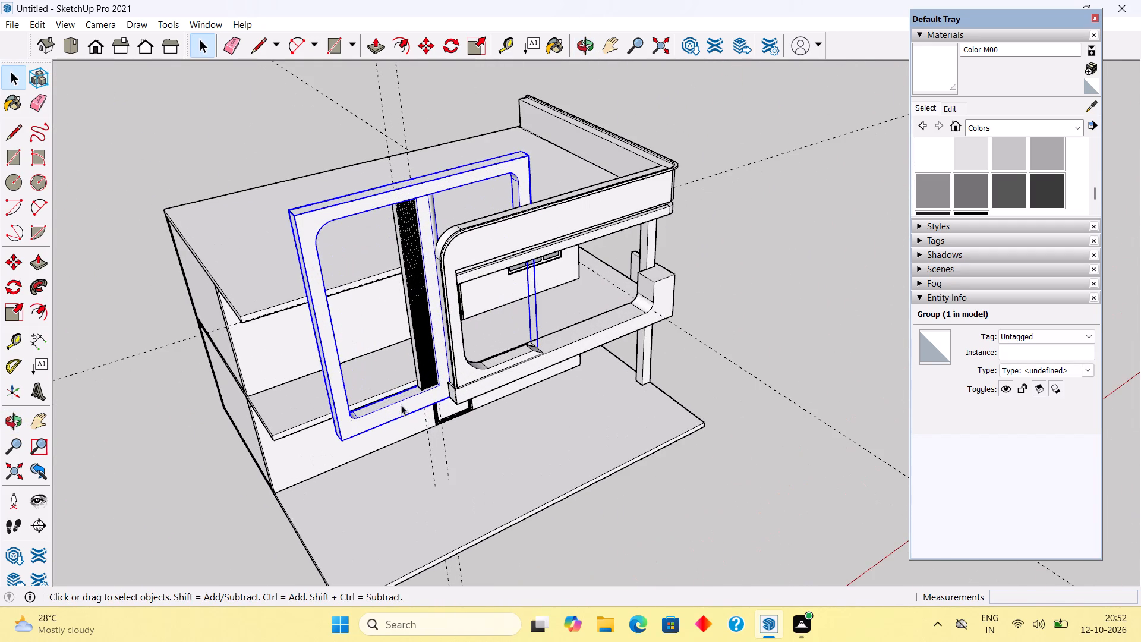
middle_click_drag(383, 415, 342, 501)
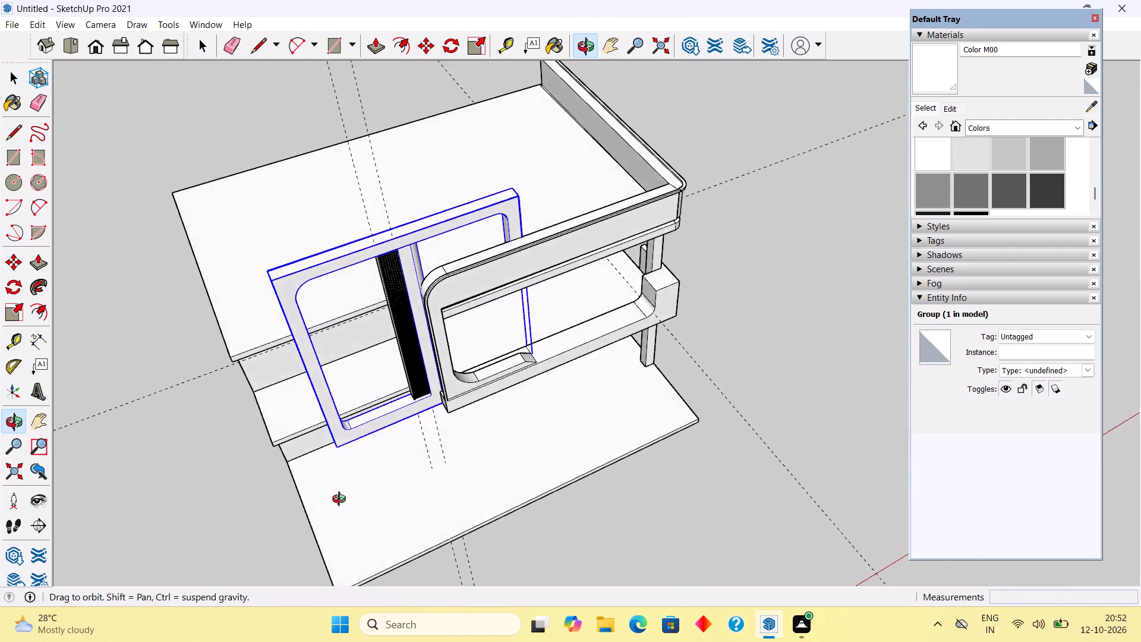
middle_click_drag(342, 501, 736, 369)
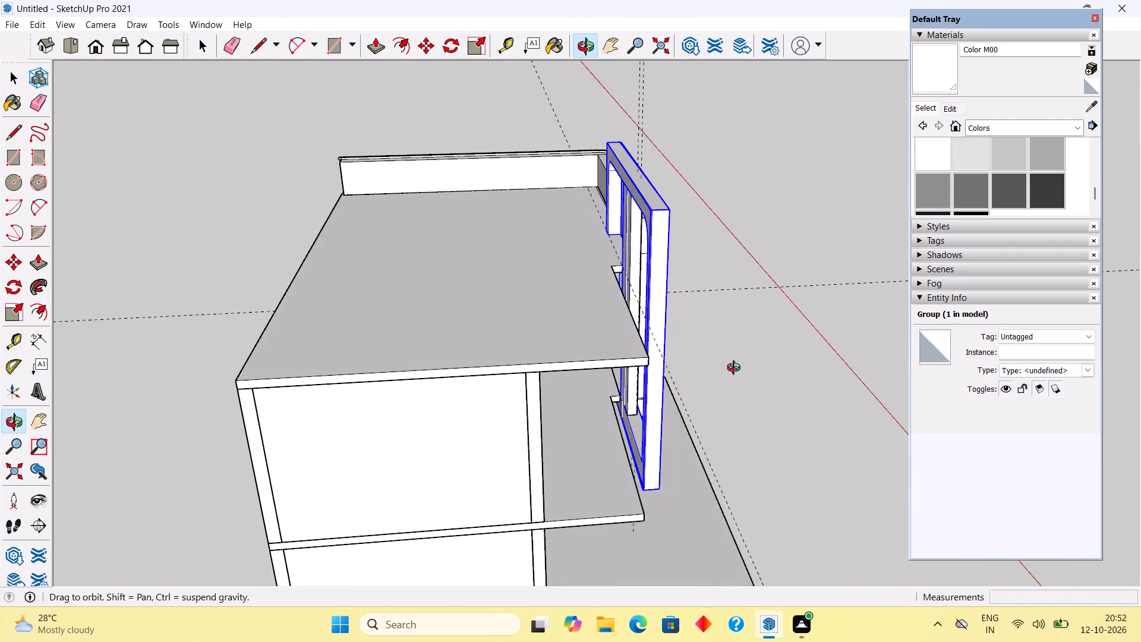
middle_click_drag(736, 369, 736, 363)
Explode the large rounded frame group at the roof slab edge into loose geometry.
scroll(682, 346, "up", 3)
scroll(647, 314, "up", 2)
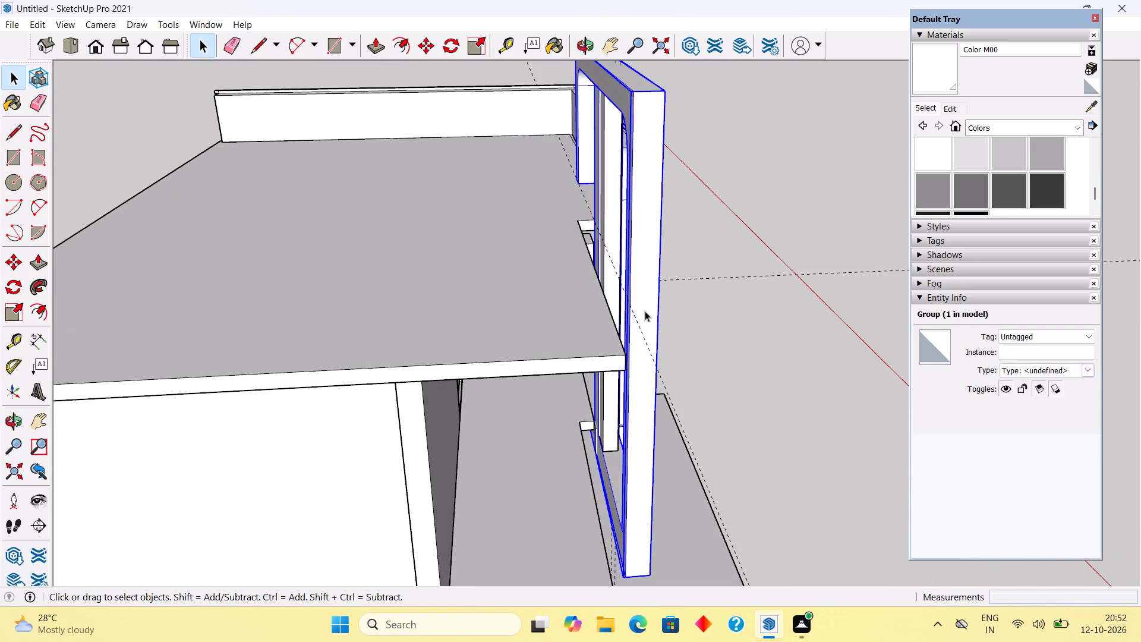
middle_click_drag(645, 311, 705, 343)
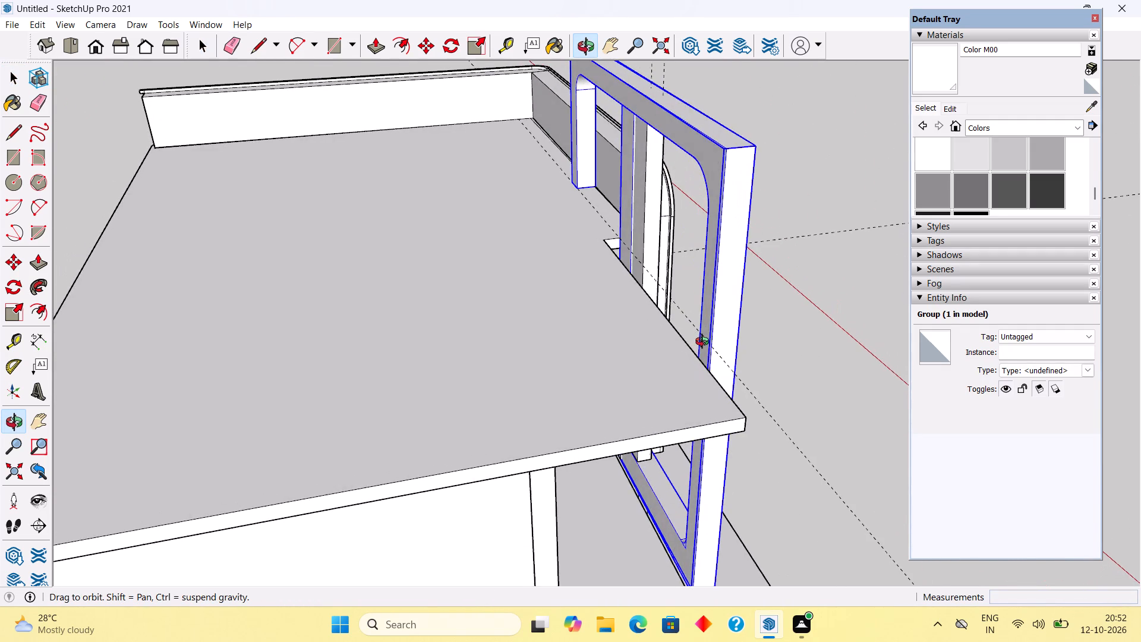
middle_click_drag(705, 343, 715, 369)
scroll(715, 370, "up", 8)
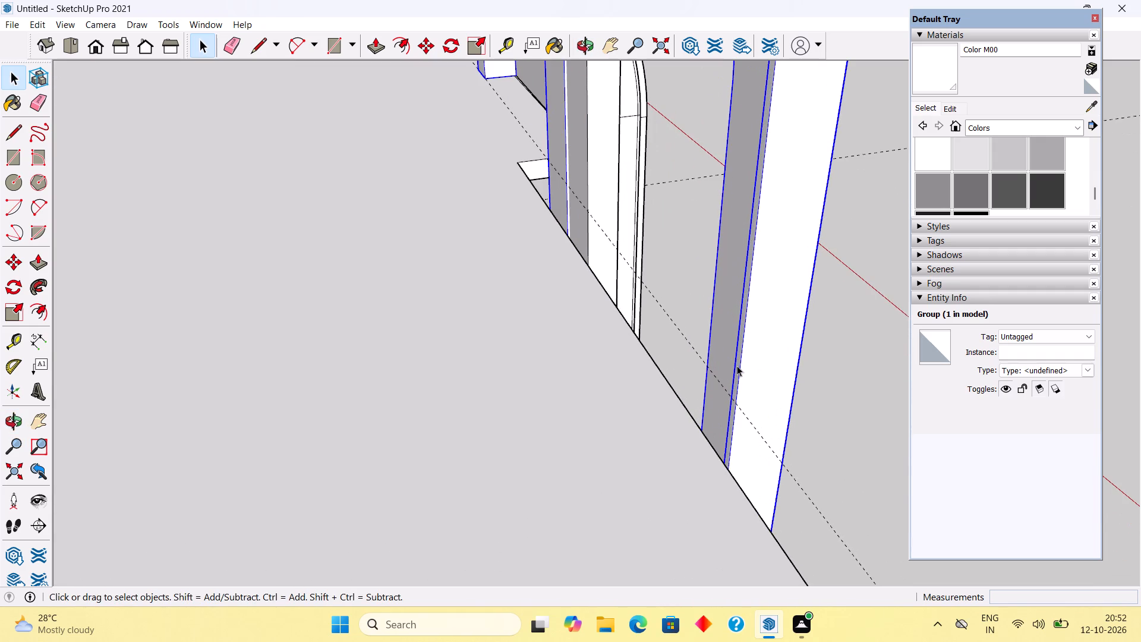
left_click(737, 366)
middle_click_drag(749, 384, 739, 411)
right_click(734, 404)
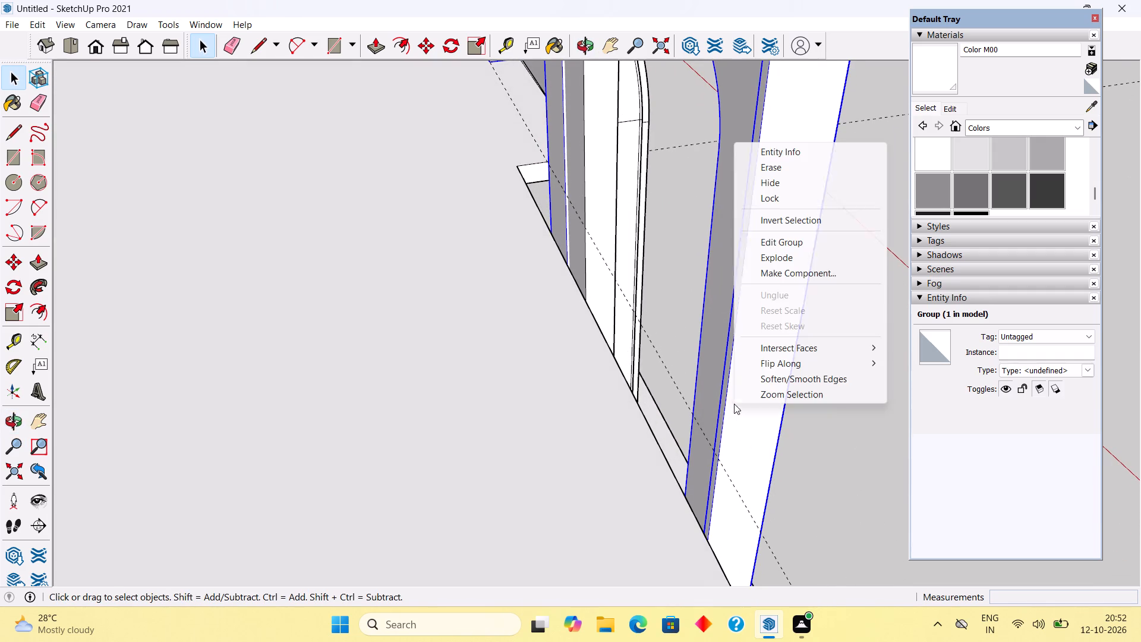
left_click(781, 255)
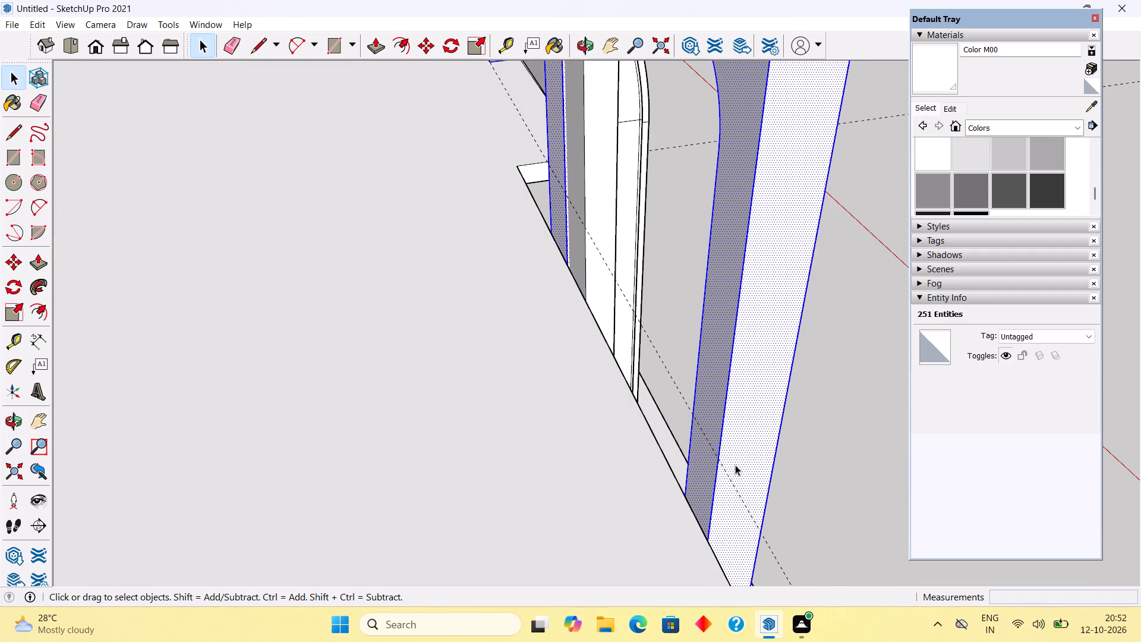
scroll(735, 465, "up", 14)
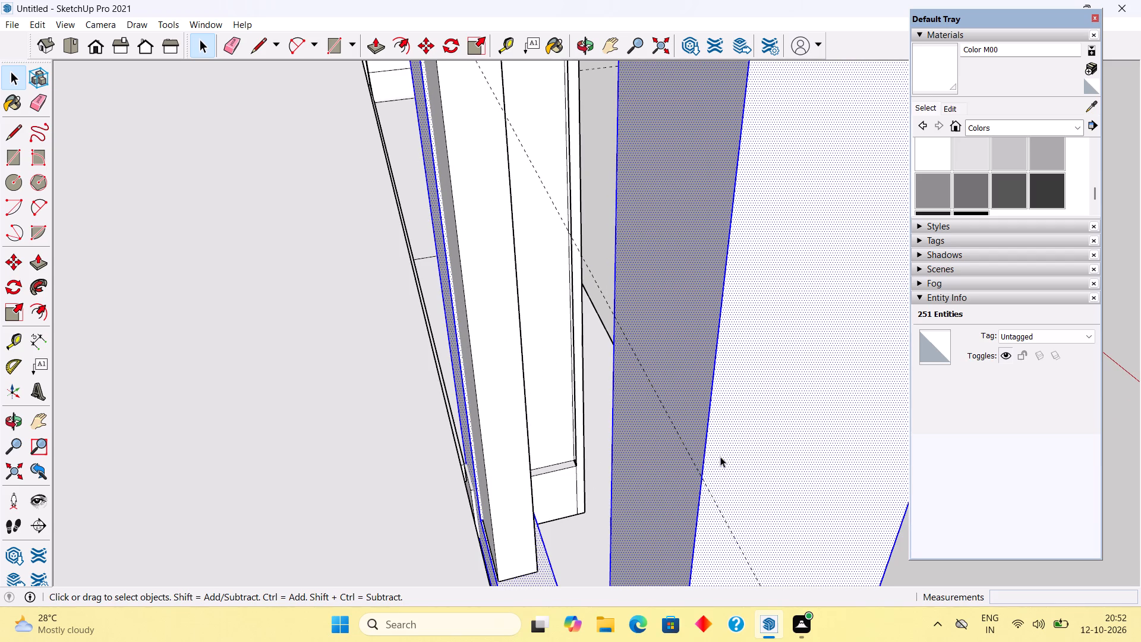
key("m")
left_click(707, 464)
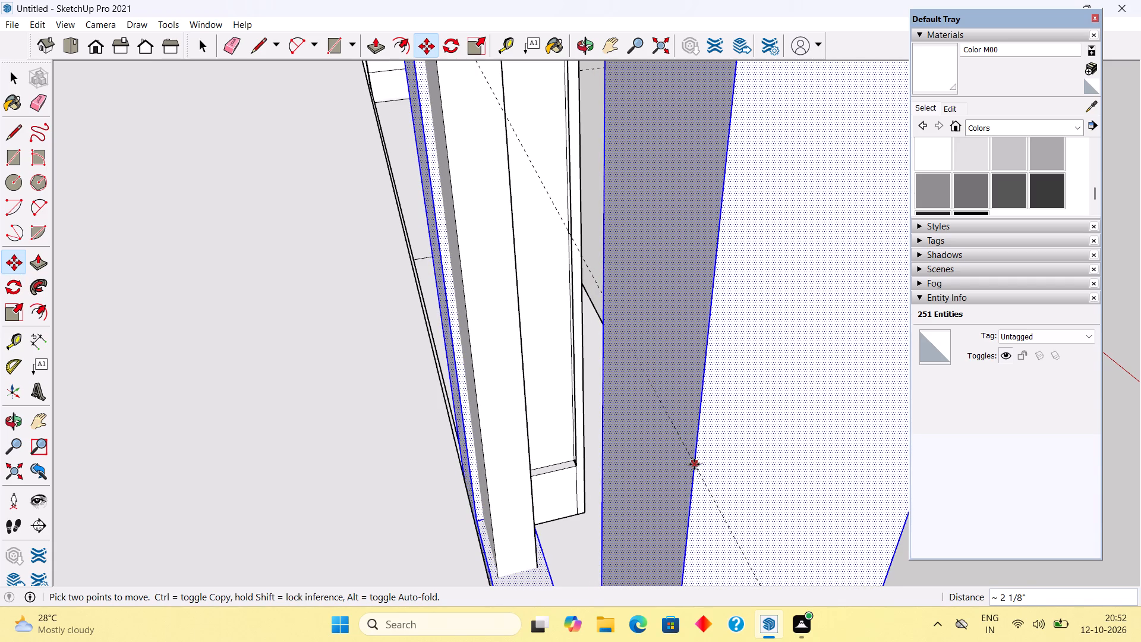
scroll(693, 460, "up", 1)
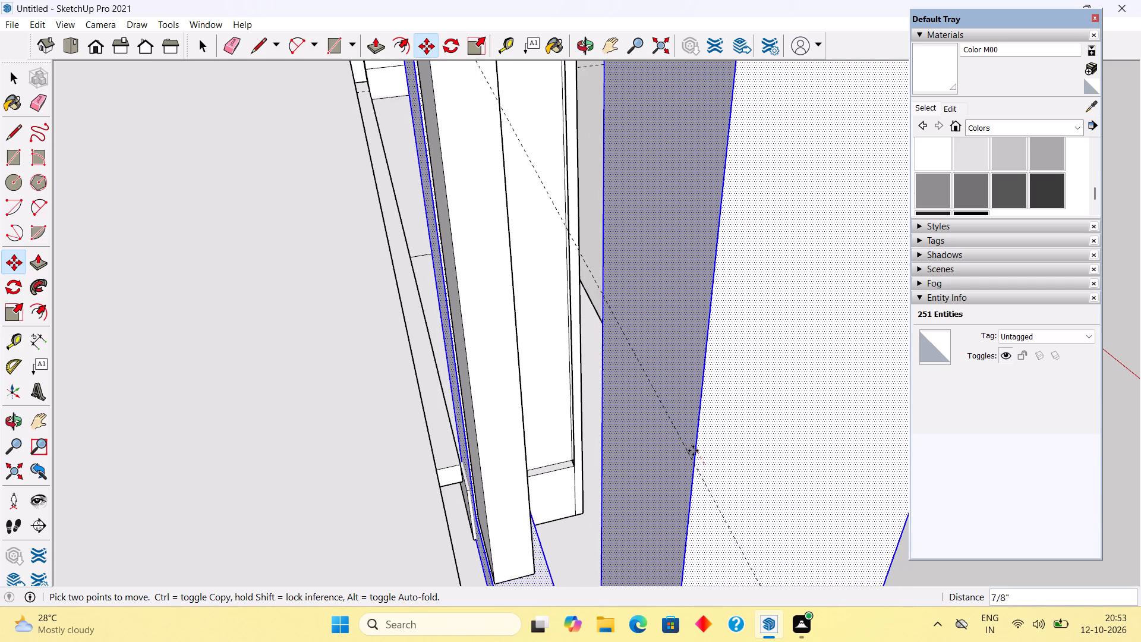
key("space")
Move the exploded rounded frame's selected geometry about 1" toward the roof guide line.
middle_click_drag(699, 473, 664, 442)
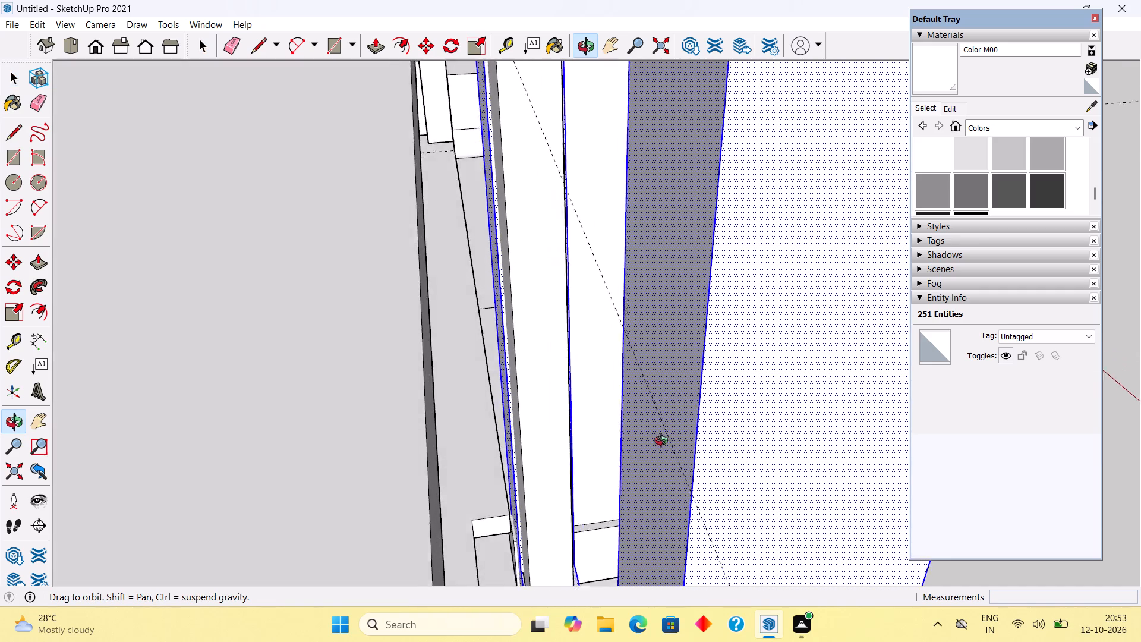
middle_click_drag(664, 442, 595, 395)
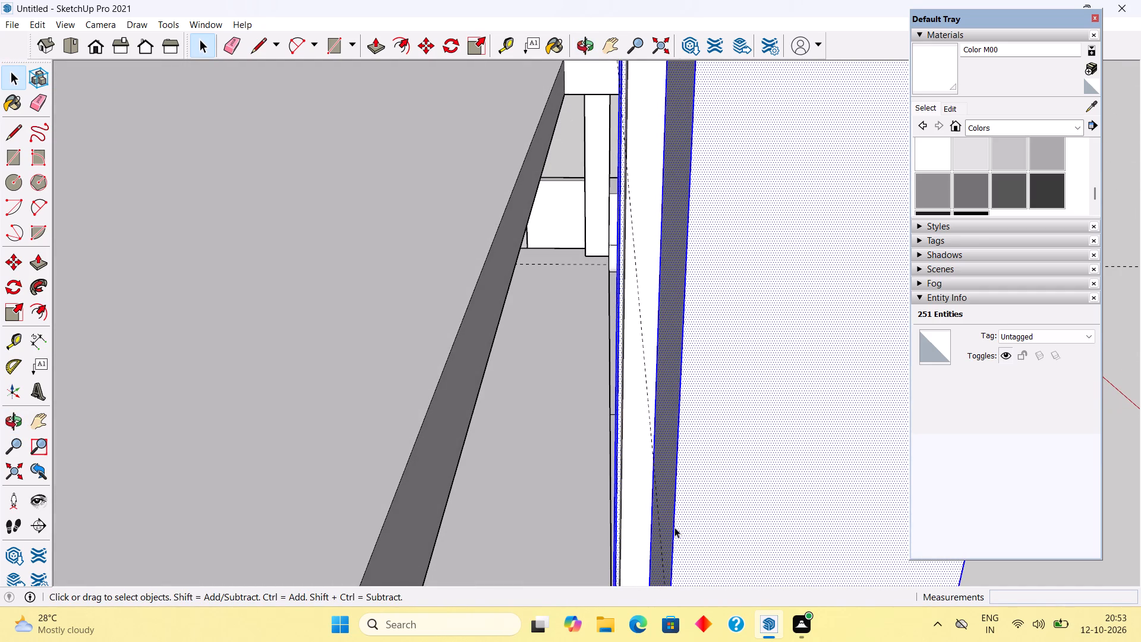
key("m")
left_click(674, 525)
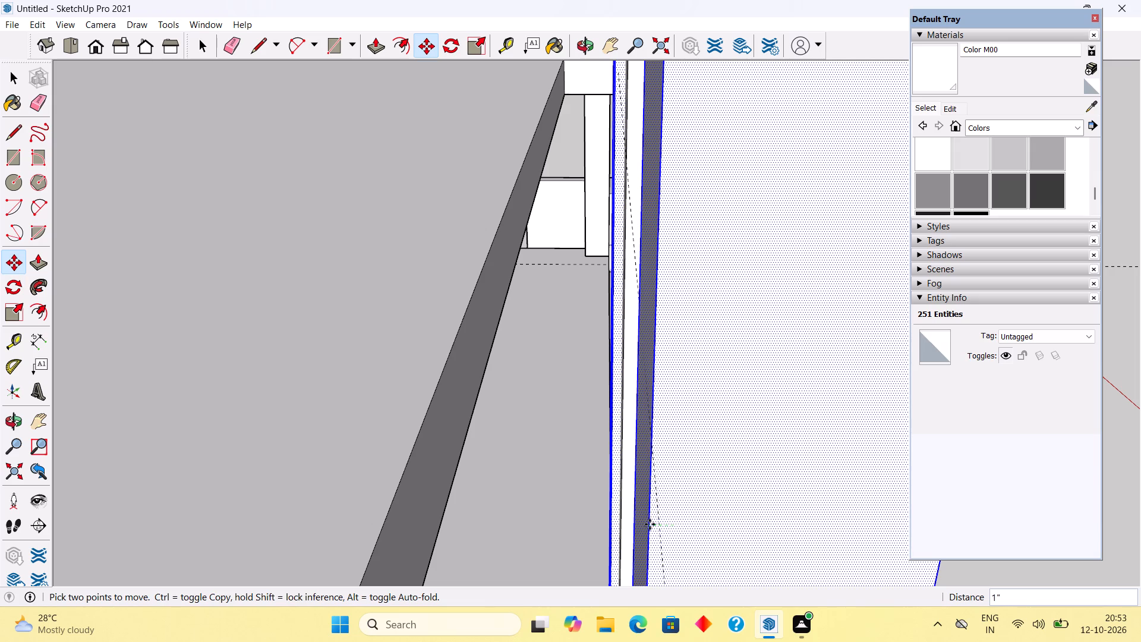
left_click(654, 527)
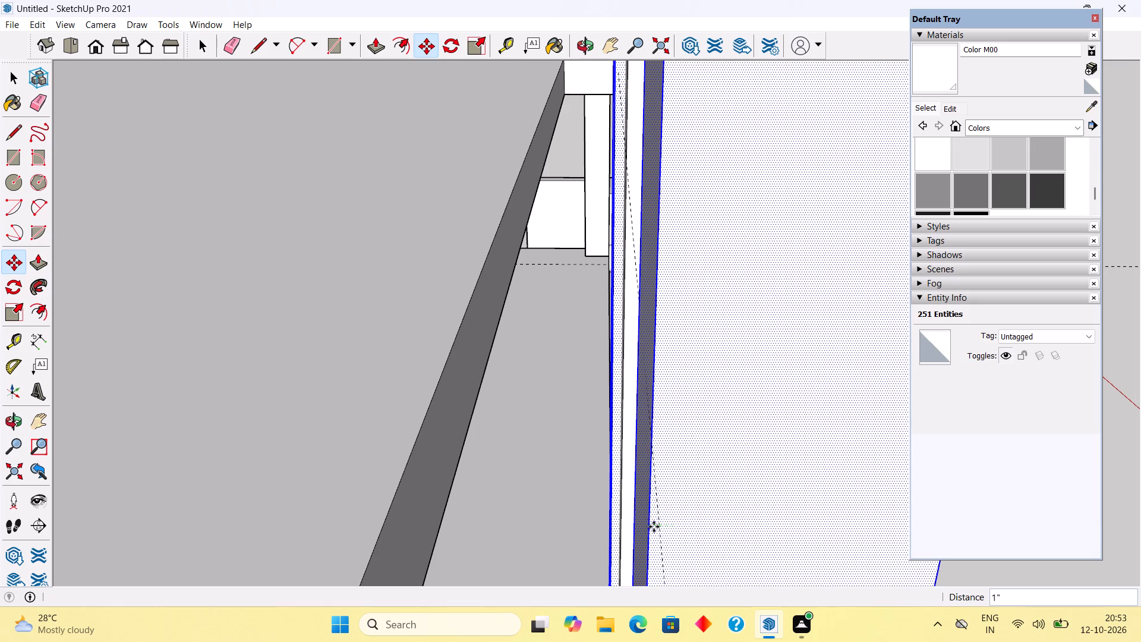
key("space")
Examine the moved rounded frame against the roof slab, parapet and neighbouring balcony frame from the rear and front of the house.
scroll(654, 523, "down", 17)
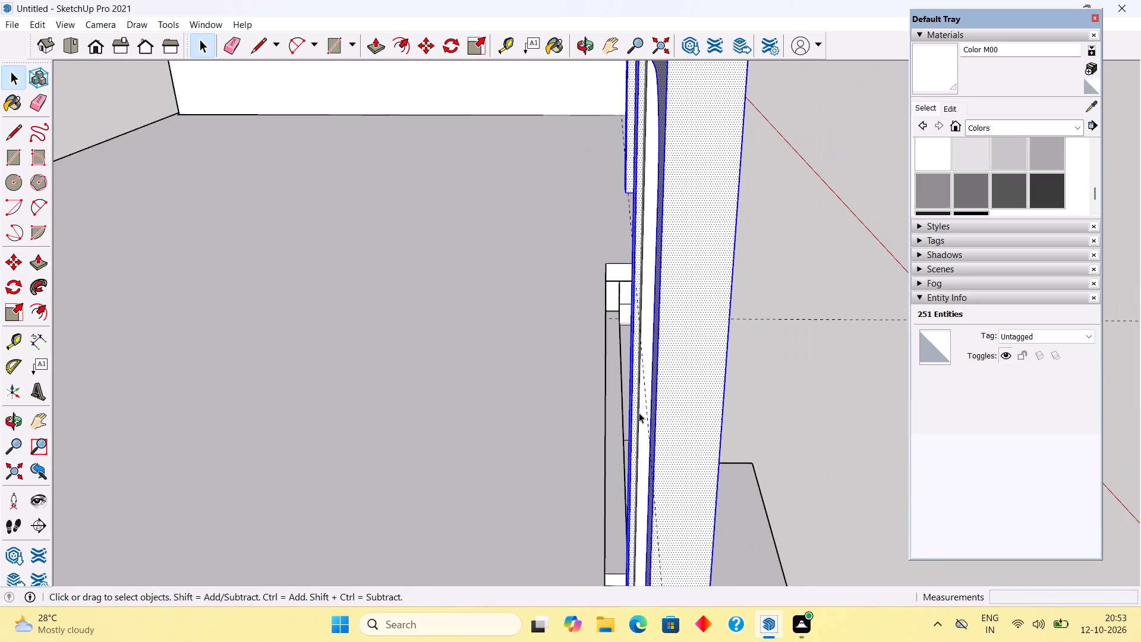
middle_click_drag(719, 425, 540, 411)
scroll(540, 411, "down", 9)
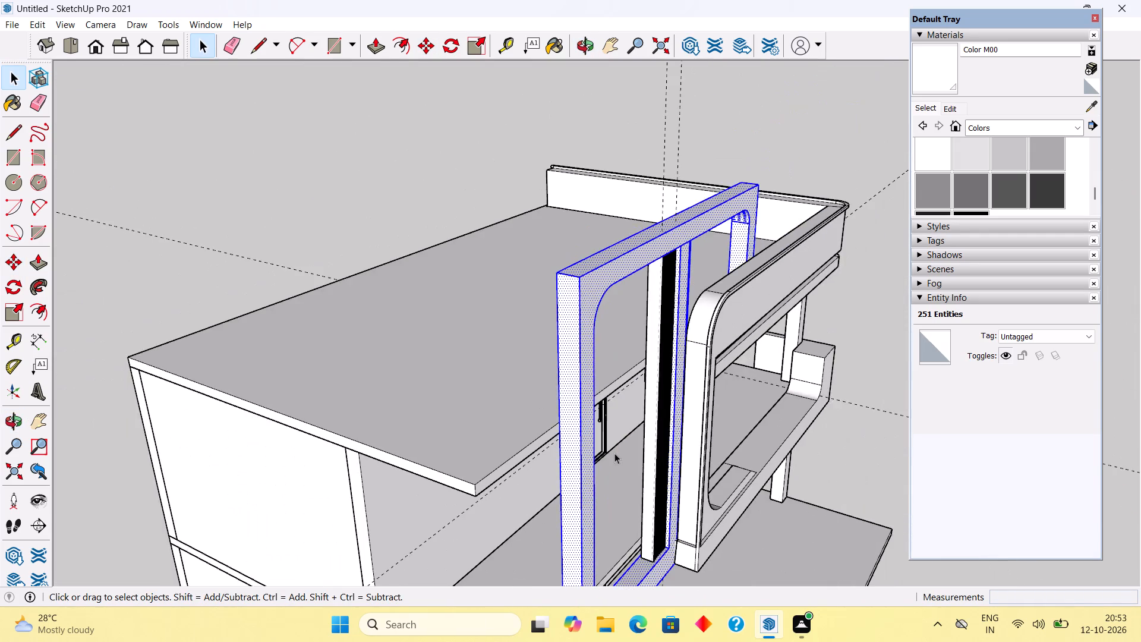
middle_click_drag(614, 458, 314, 388)
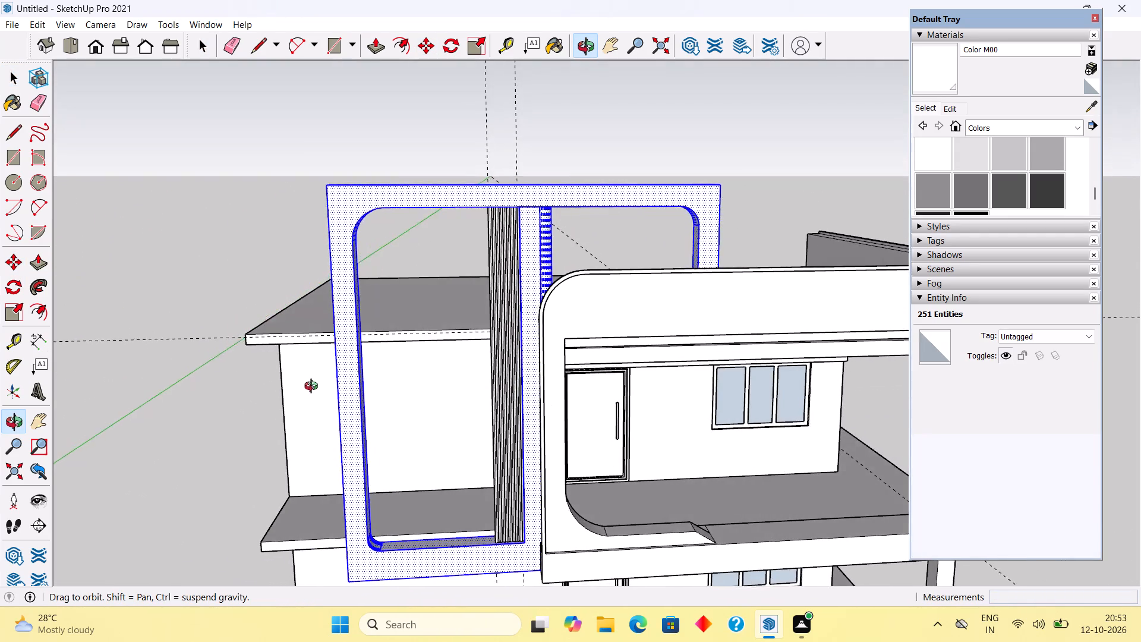
middle_click_drag(314, 388, 314, 379)
scroll(313, 372, "down", 4)
left_click(263, 309)
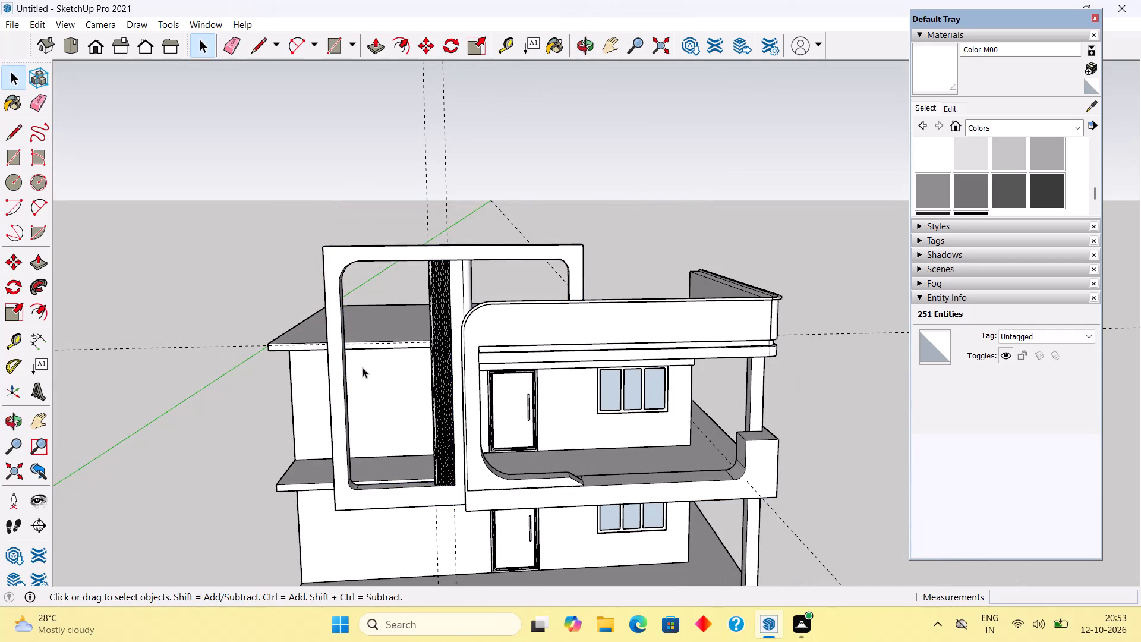
middle_click_drag(369, 374, 950, 515)
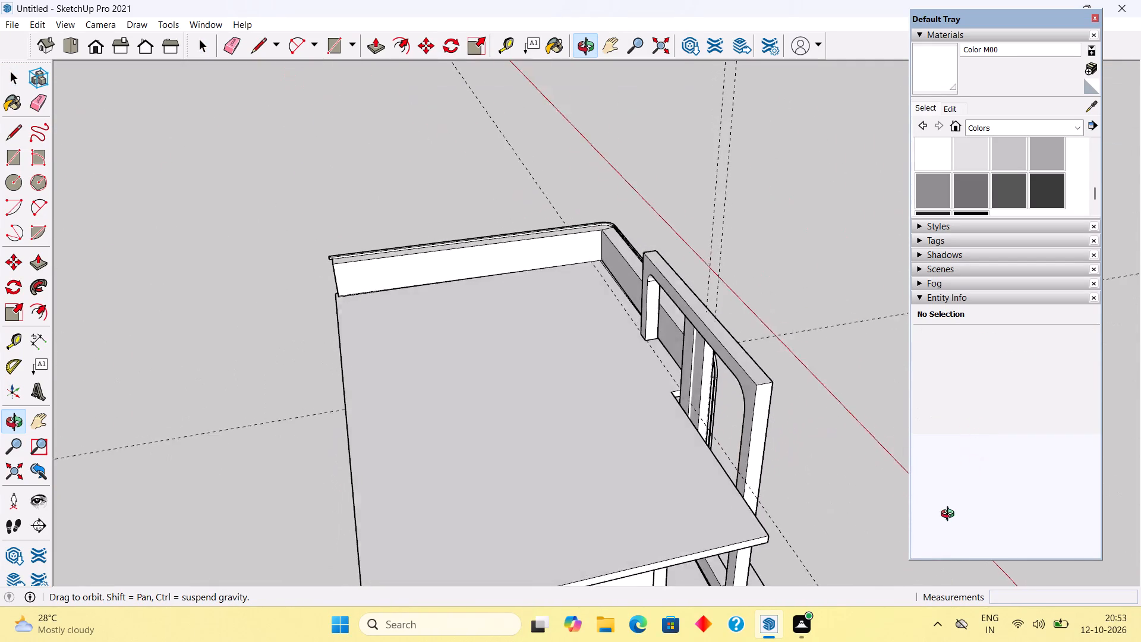
middle_click_drag(950, 515, 361, 405)
scroll(361, 405, "down", 3)
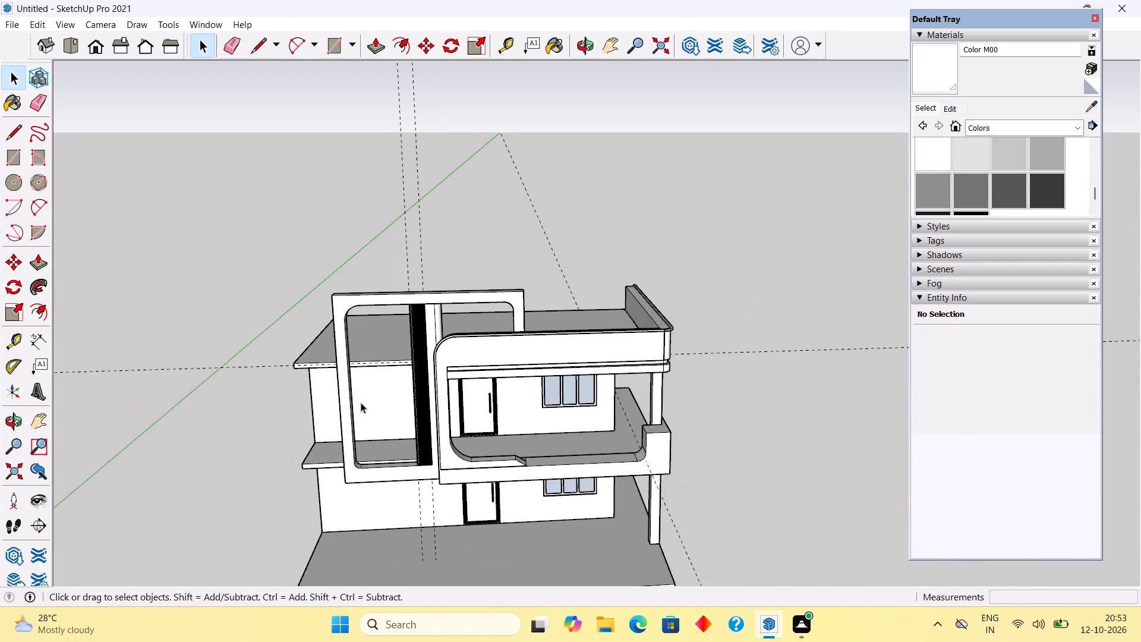
scroll(349, 406, "up", 10)
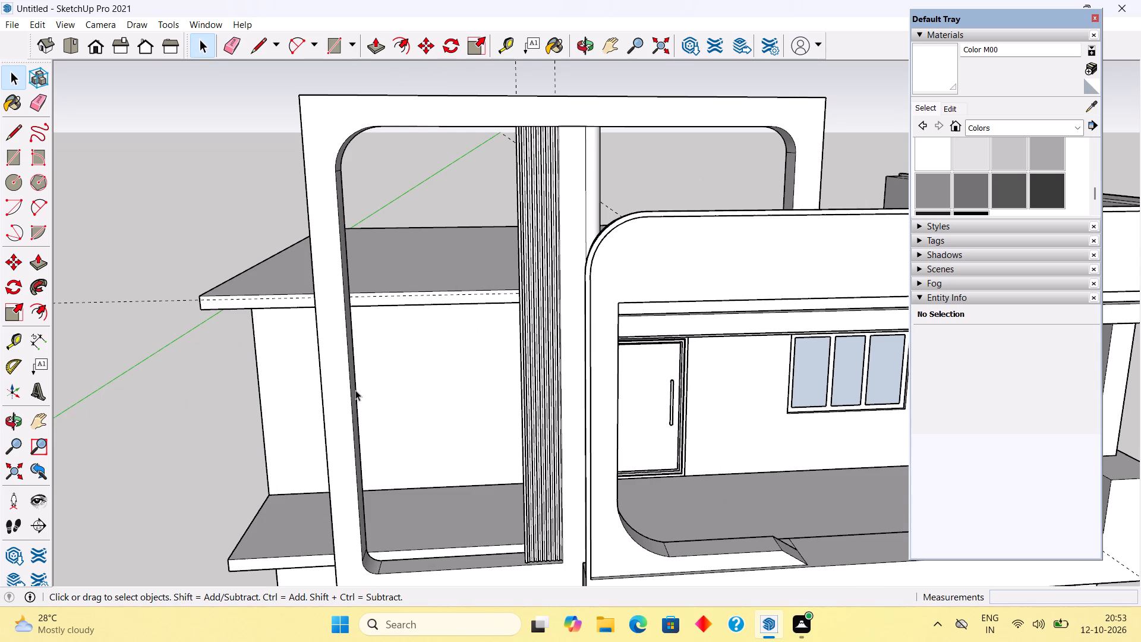
scroll(355, 390, "down", 6)
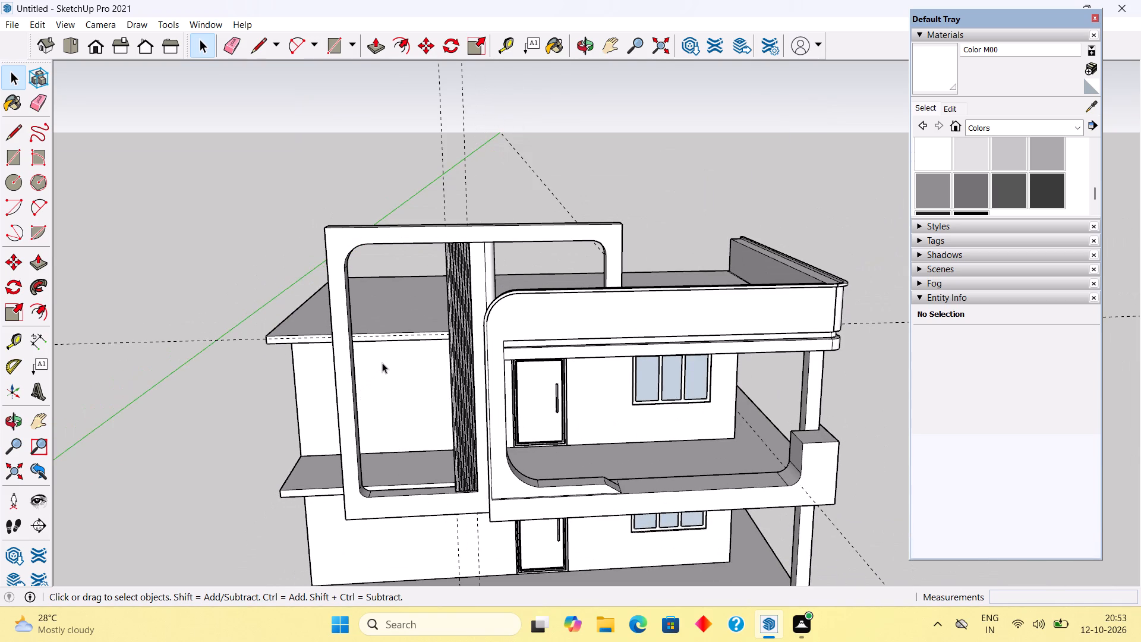
Undo the last four actions, back to before the tall wall panel behind the rounded frame was removed, and clear the selection.
key("ctrl+z")
key("ctrl+z")
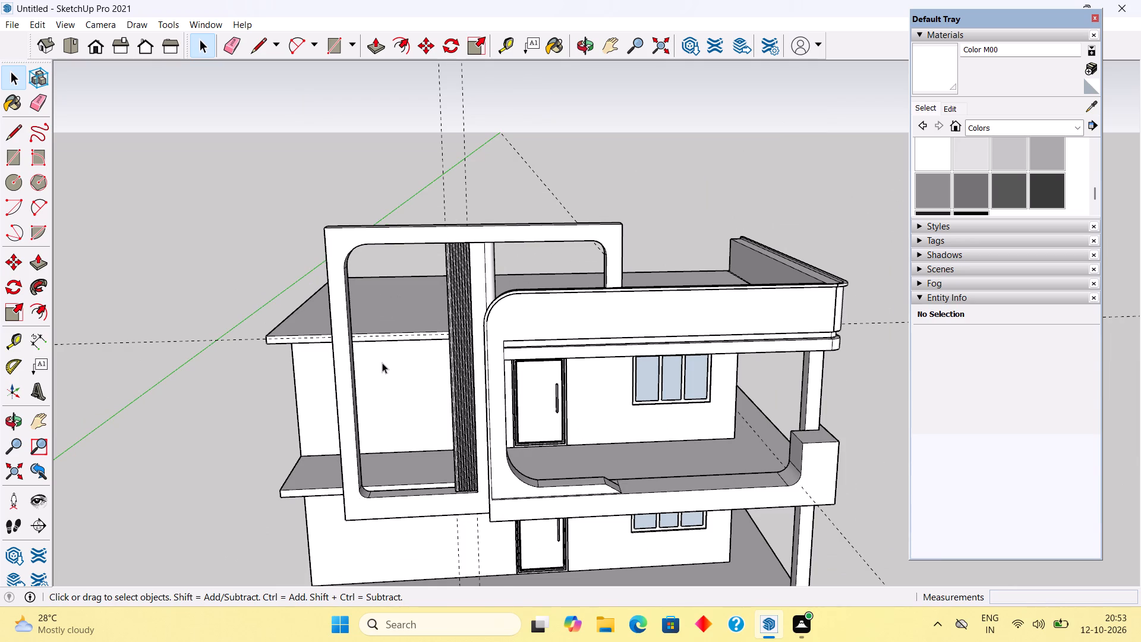
key("ctrl+z")
key("ctrl+z")
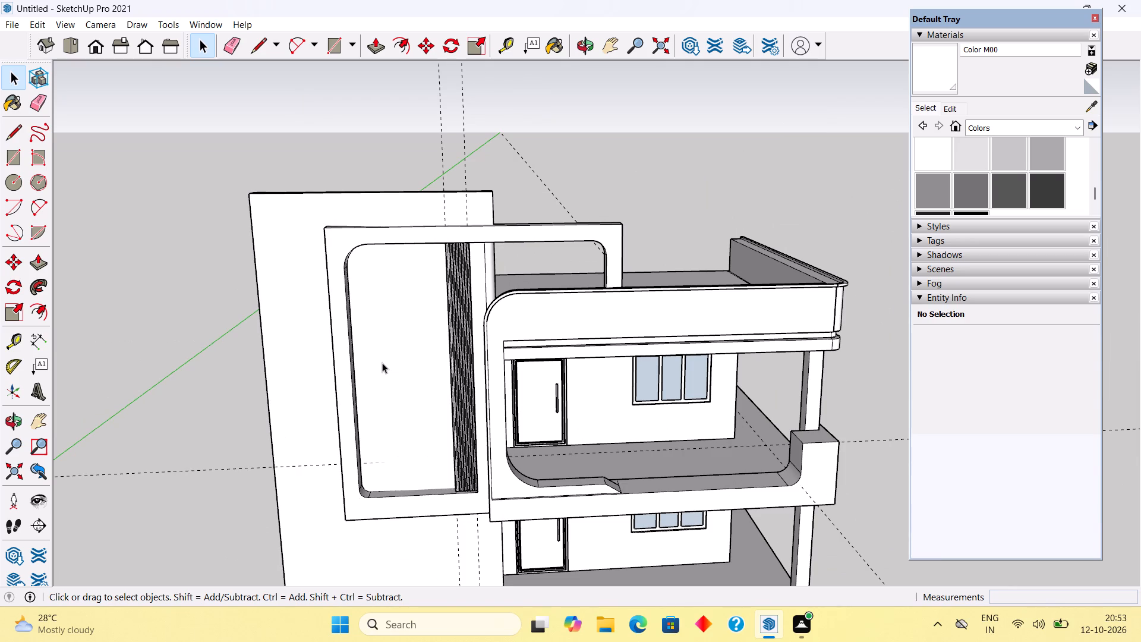
key("space")
left_click(389, 147)
Place a vertical guide on the wall panel inside the rounded frame, 1.5' from the fluted strip's outer edge.
scroll(497, 314, "up", 3)
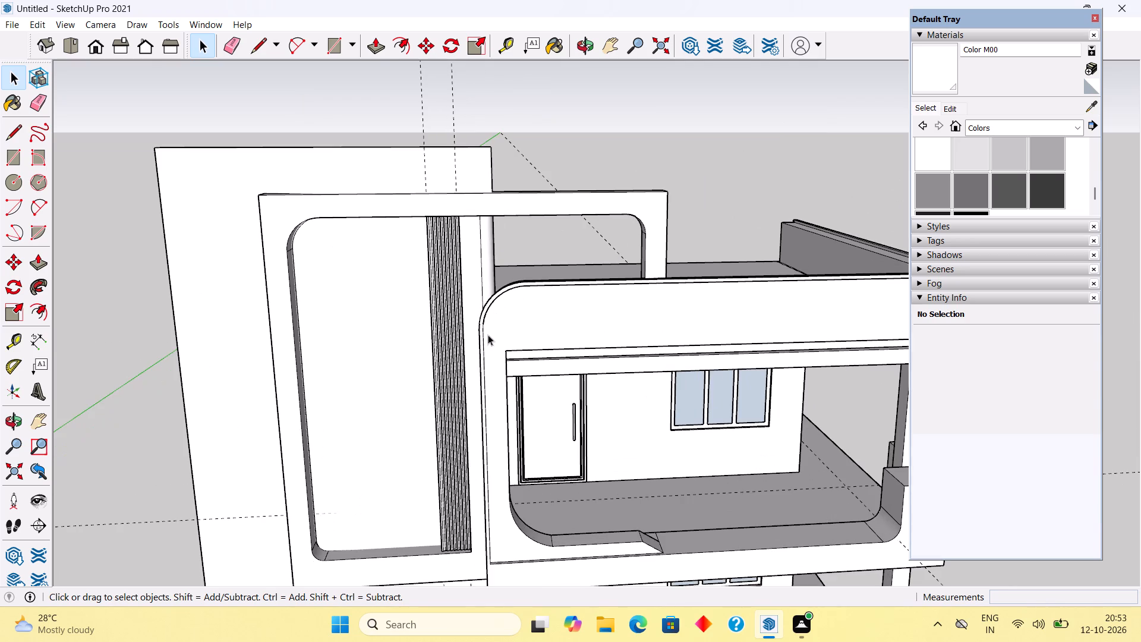
middle_click_drag(444, 367, 471, 288)
scroll(403, 165, "up", 3)
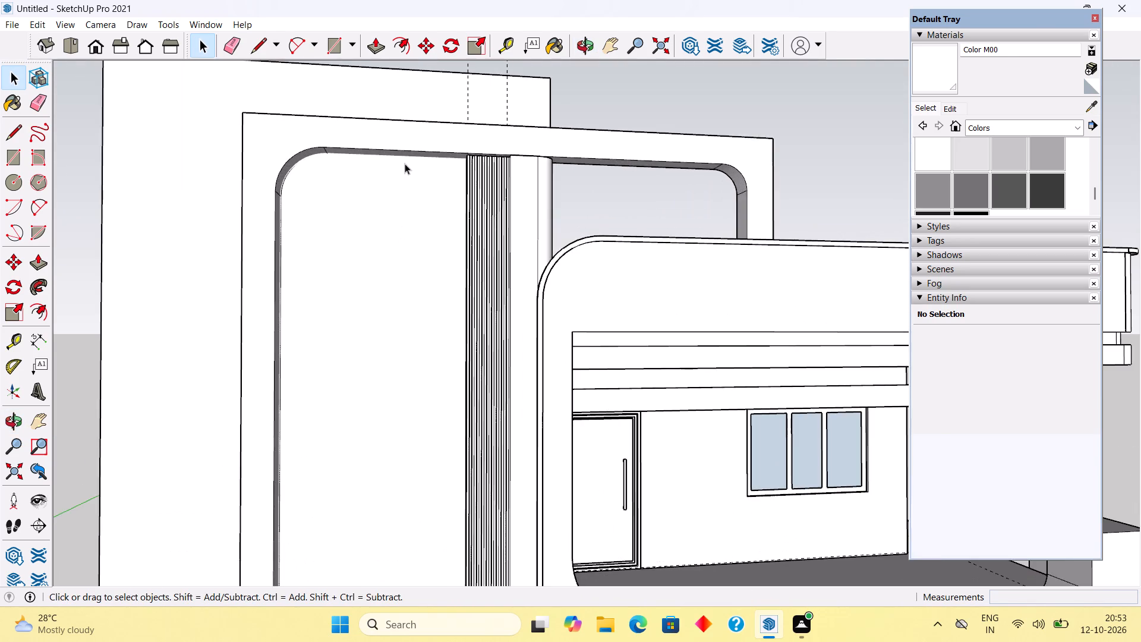
scroll(423, 174, "up", 3)
middle_click_drag(480, 163, 497, 141)
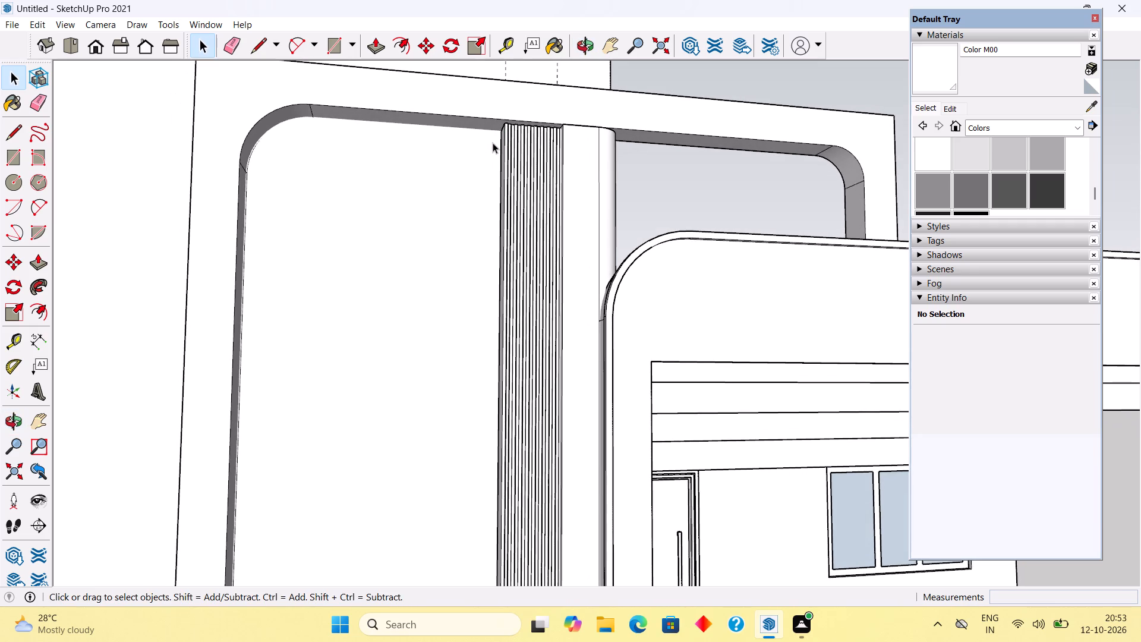
key("r")
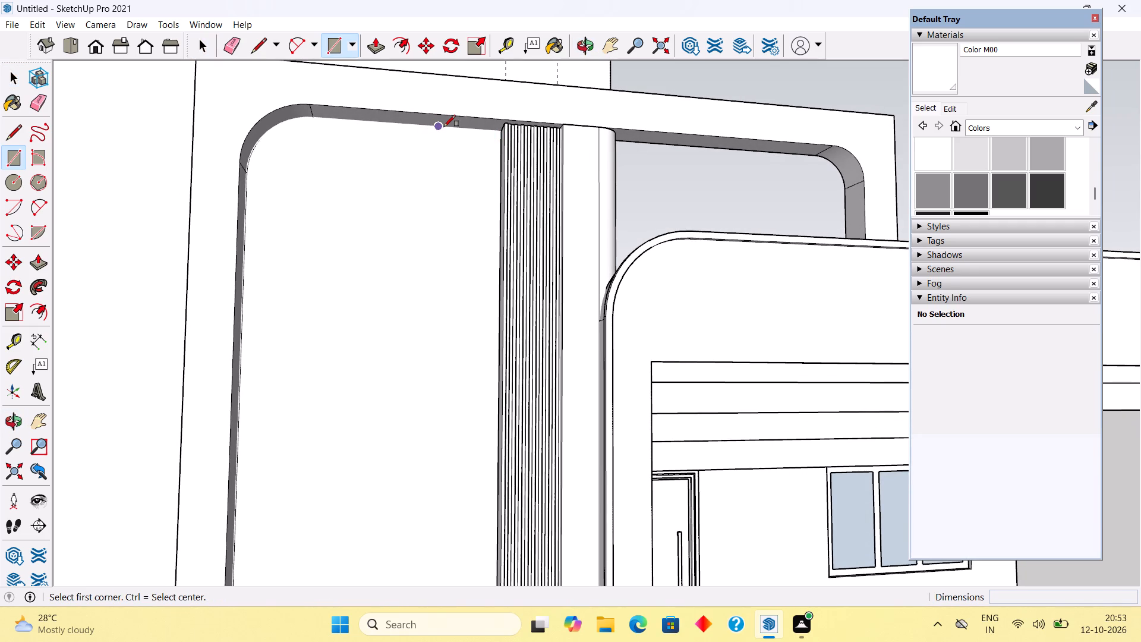
key("space")
type("t")
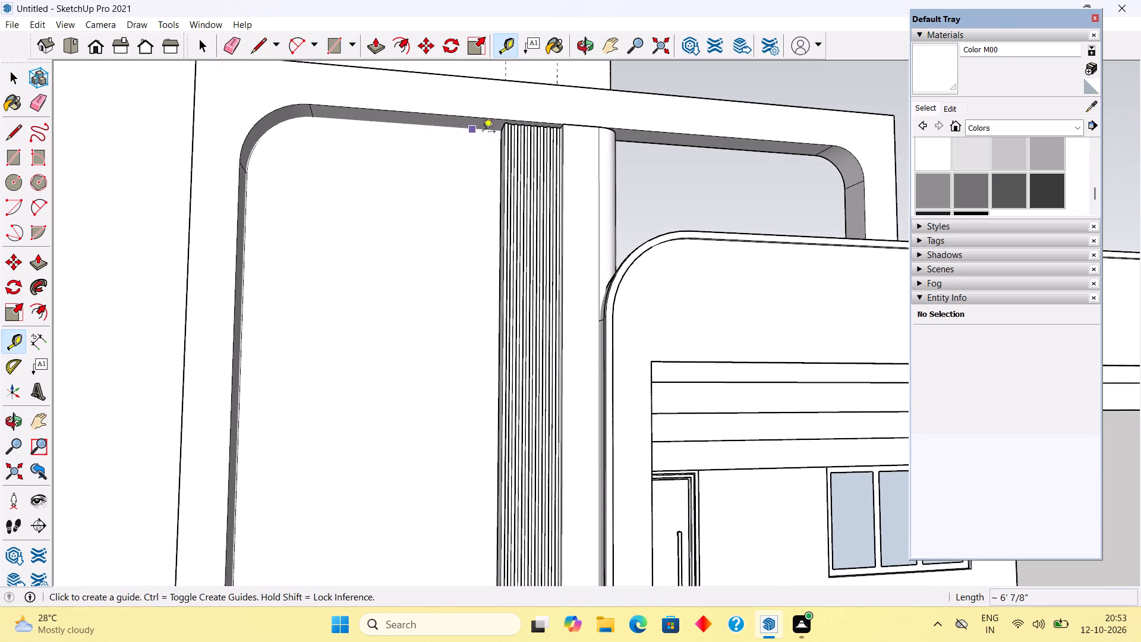
scroll(487, 133, "up", 8)
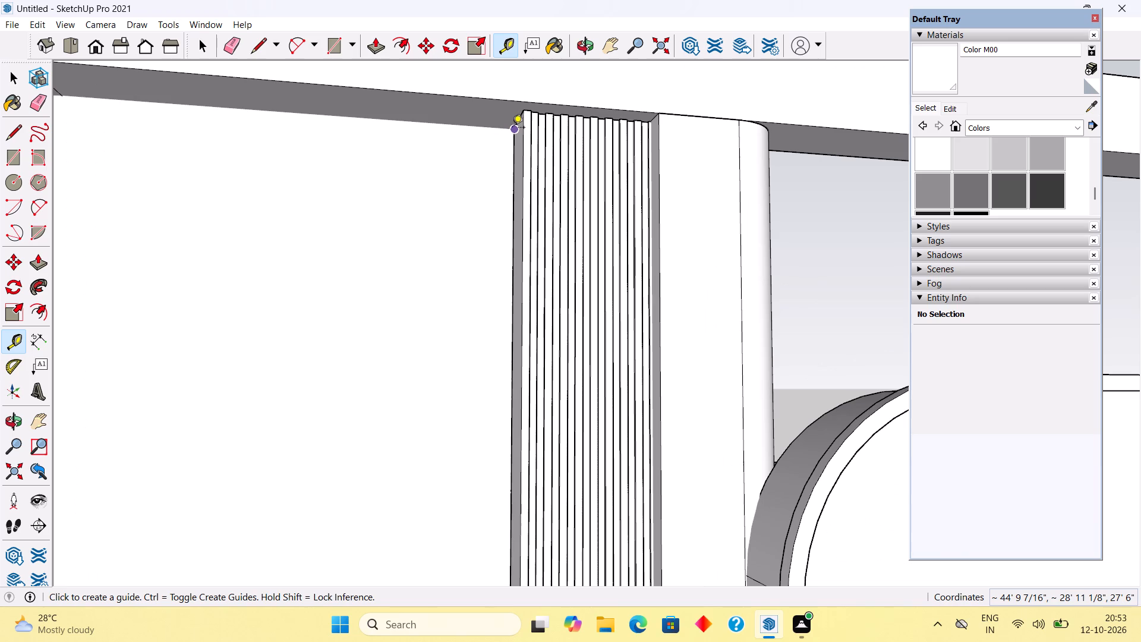
left_click(516, 144)
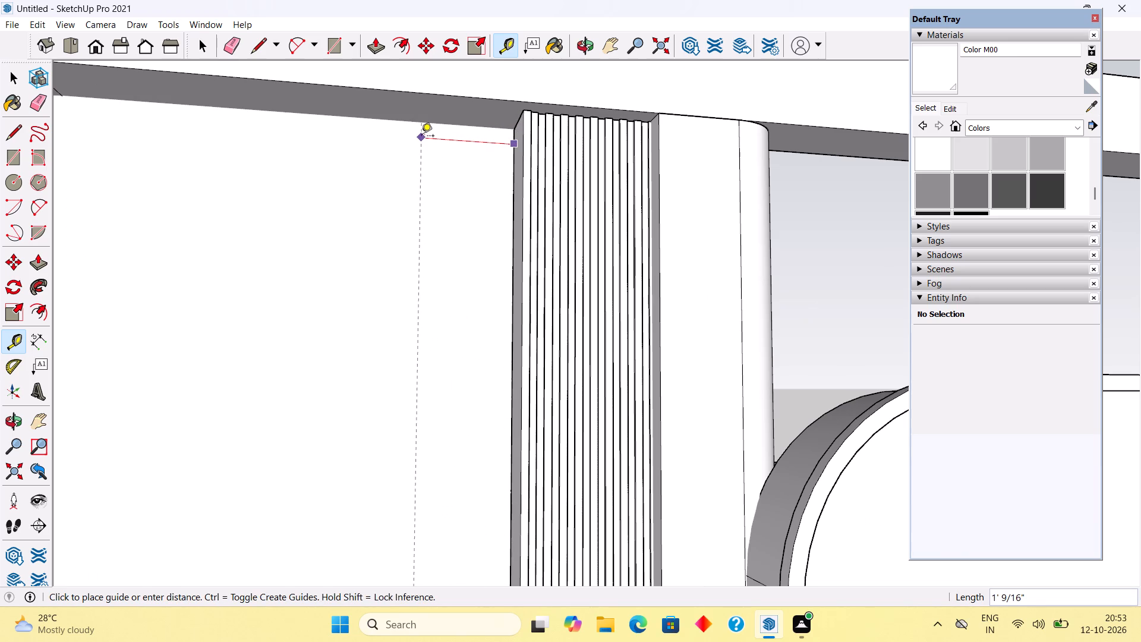
type("1.5'")
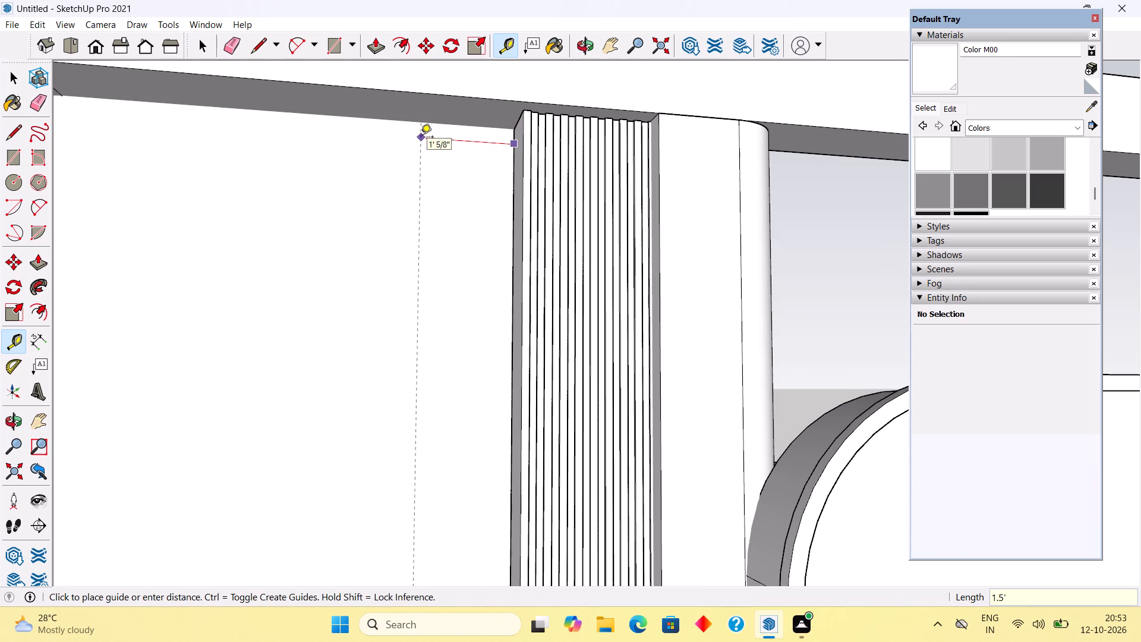
key("Return")
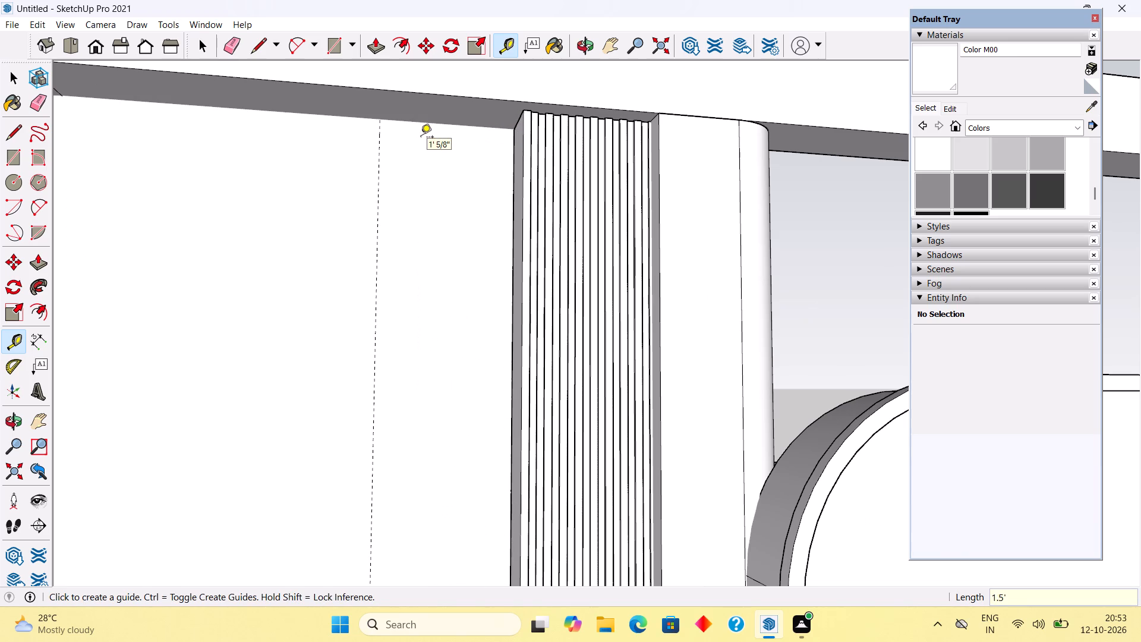
Place a second vertical guide 3' from the first one, on the side away from the fluted strip.
left_click(379, 253)
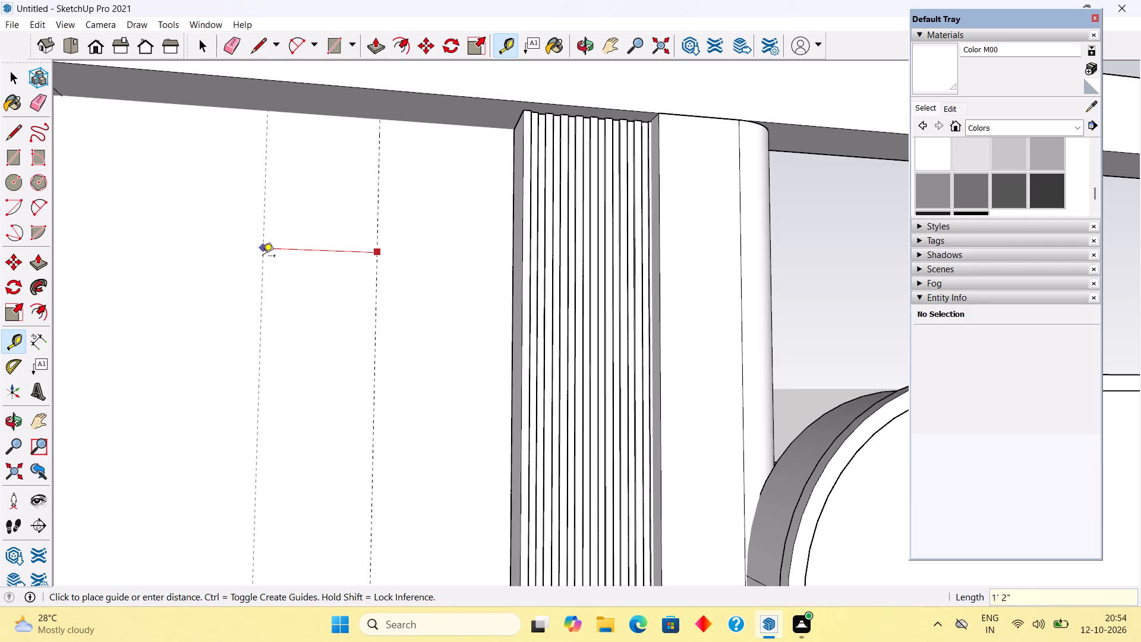
type("3'")
key("Return")
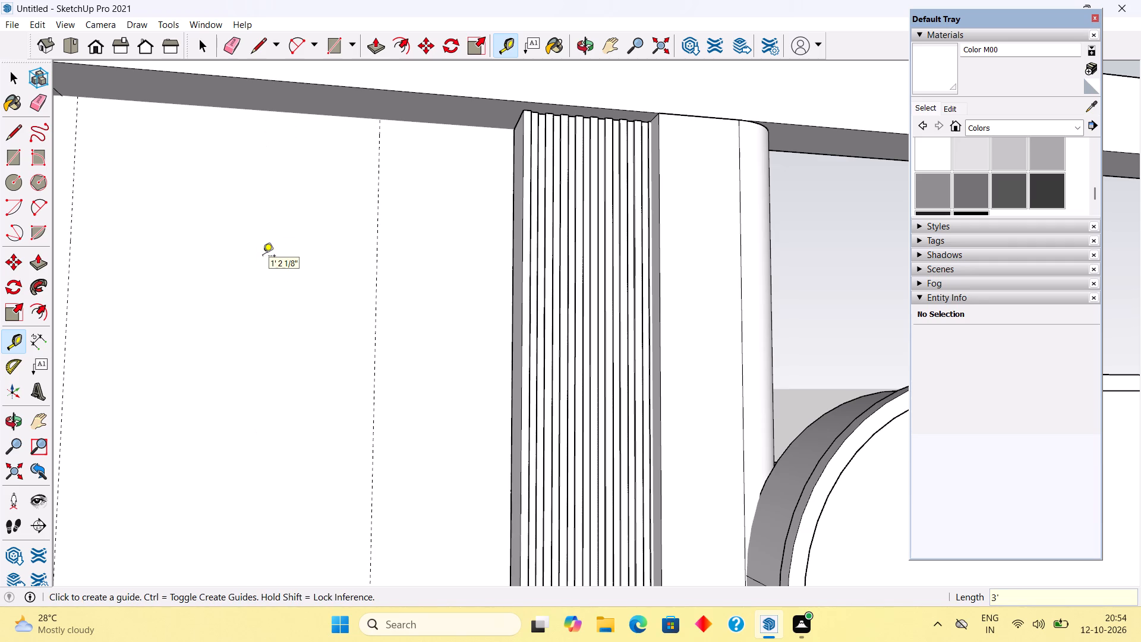
key("space")
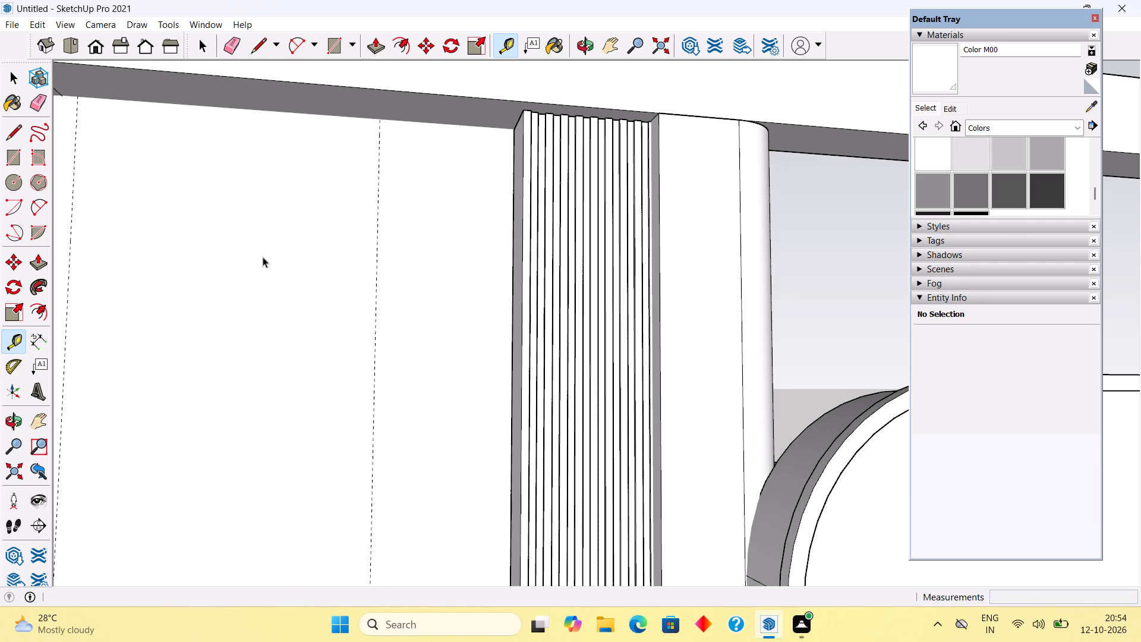
Draw a rectangle 3' wide and about 12' 8" tall between the two guides, starting at the frame opening's top edge.
type("r")
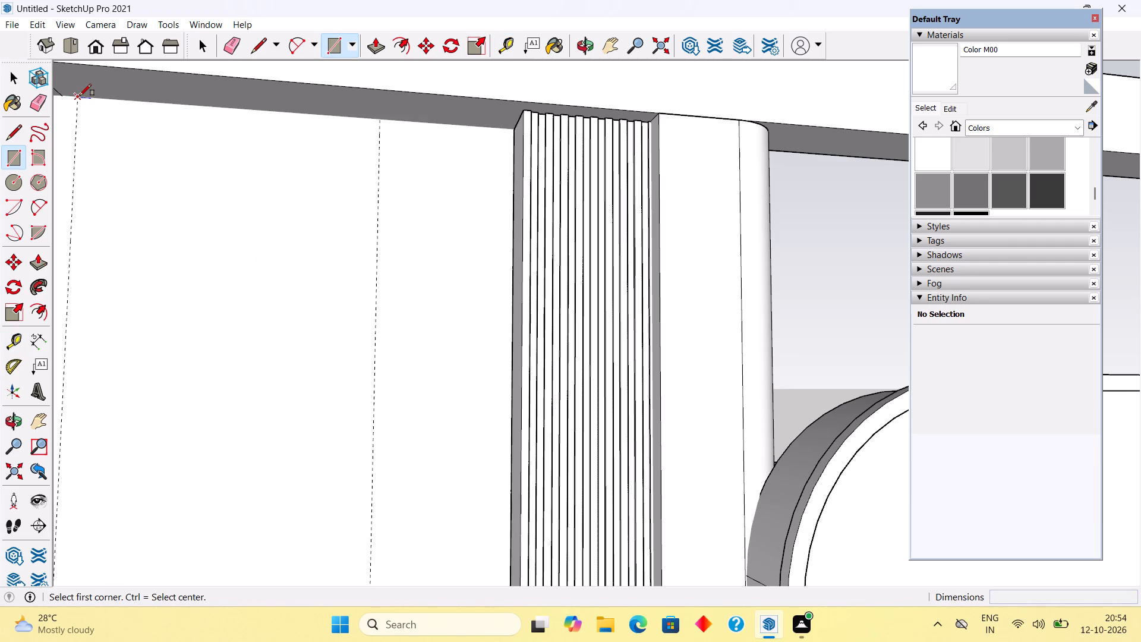
left_click(80, 96)
scroll(310, 190, "down", 5)
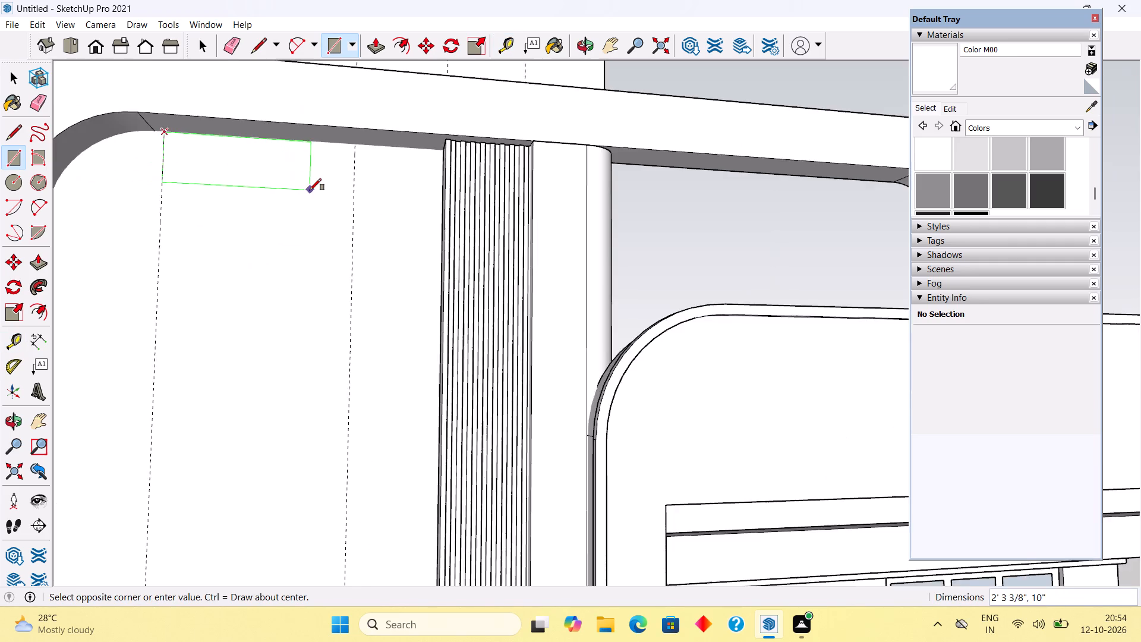
scroll(310, 190, "down", 12)
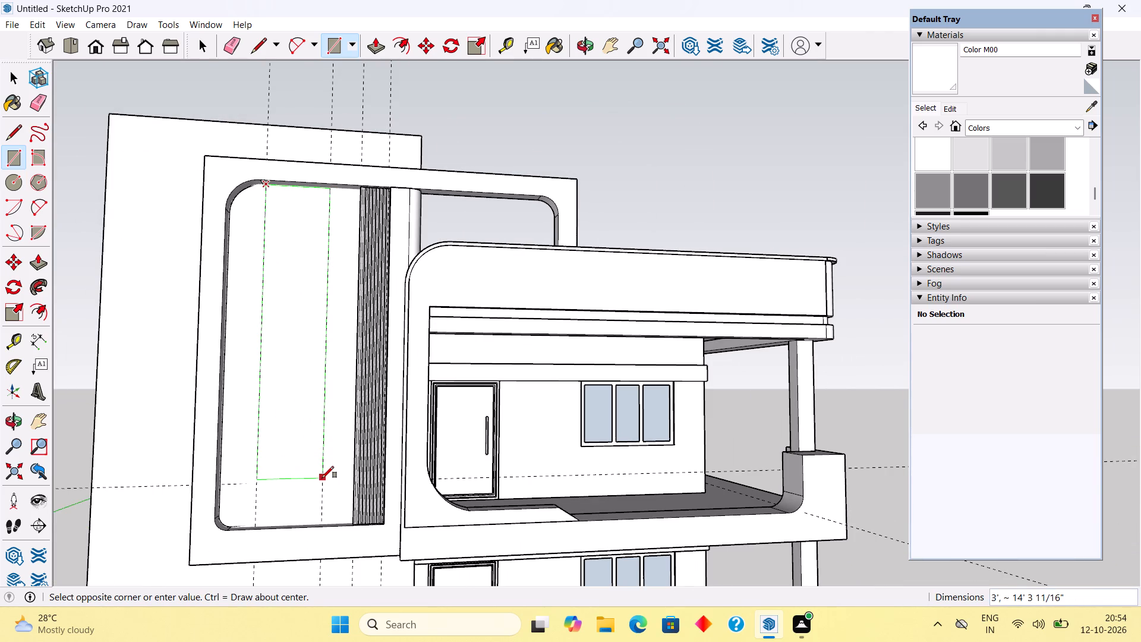
left_click(324, 444)
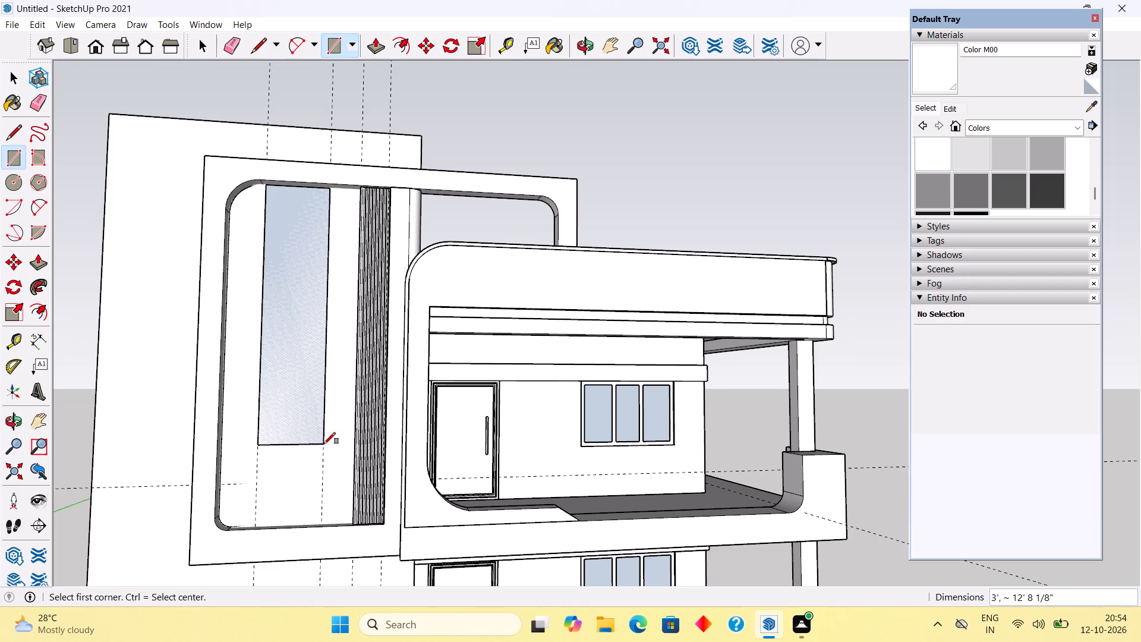
Draw a semicircular arc with a 1' 6" bulge below the rectangle, spanning its two bottom corners.
key("a")
left_click(262, 448)
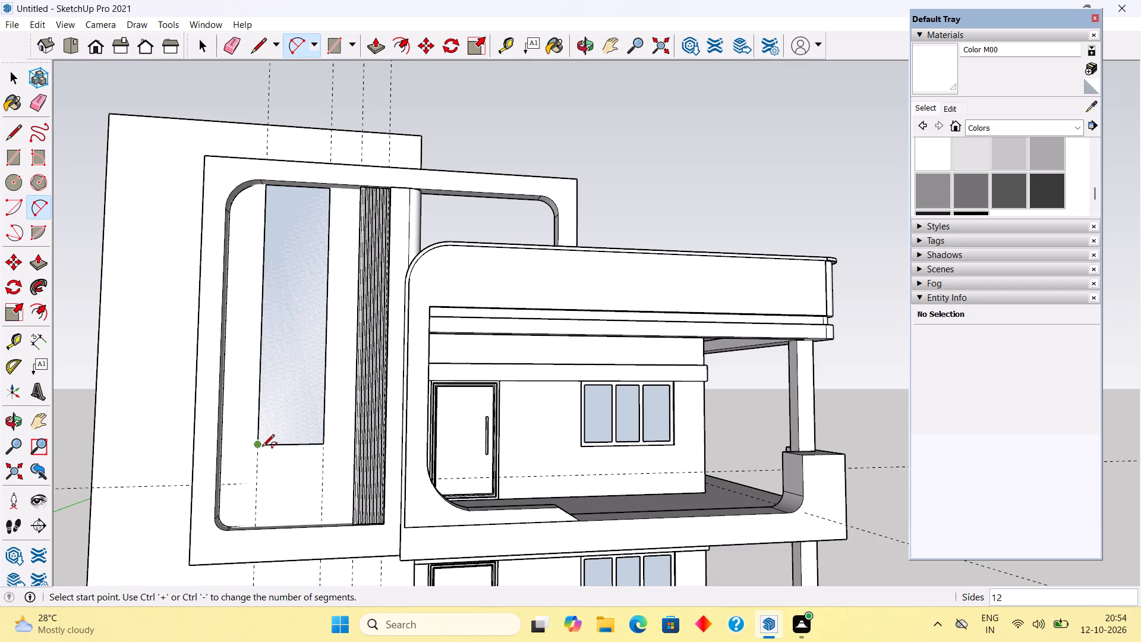
left_click(324, 445)
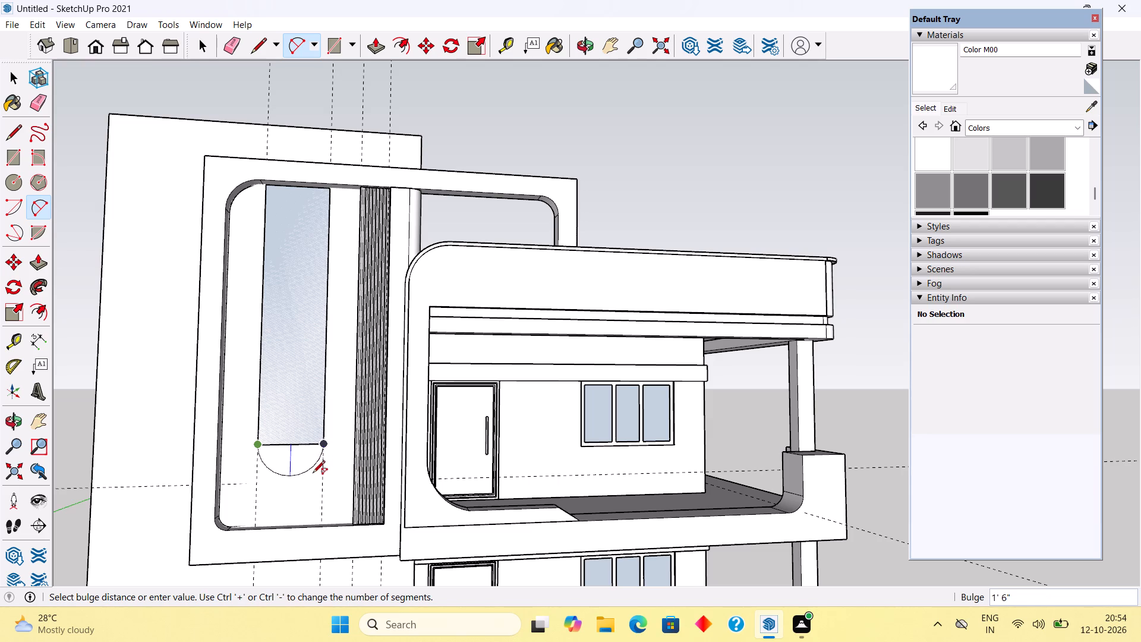
left_click(313, 477)
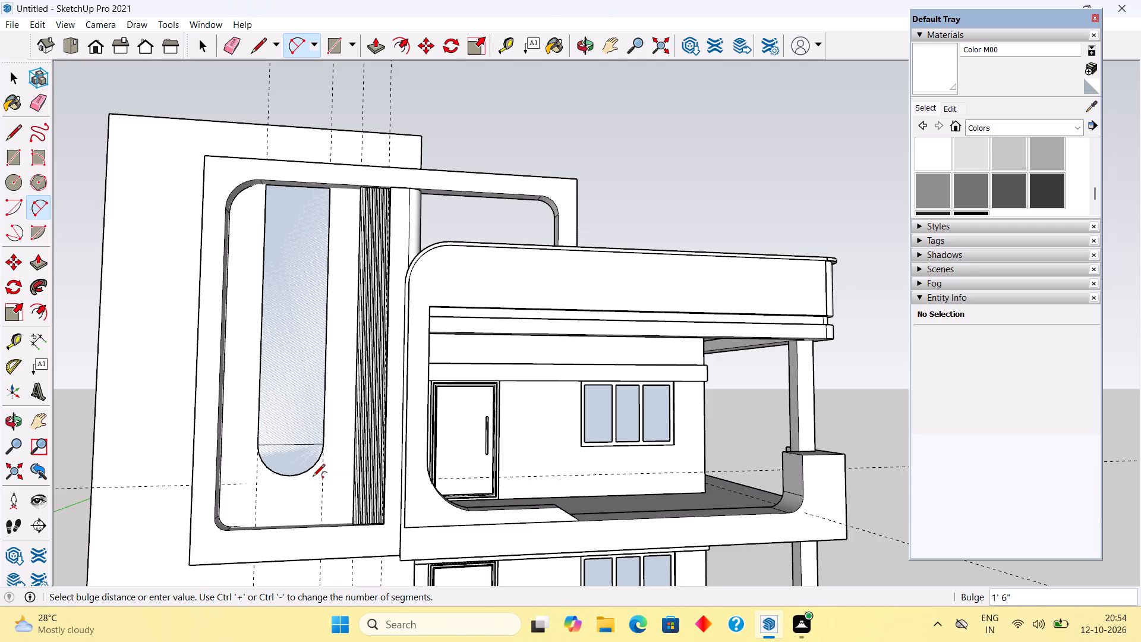
key("space")
Delete the straight edge between the rectangle and the semicircle to merge them into one round-bottomed face.
scroll(280, 443, "up", 1)
left_click(281, 443)
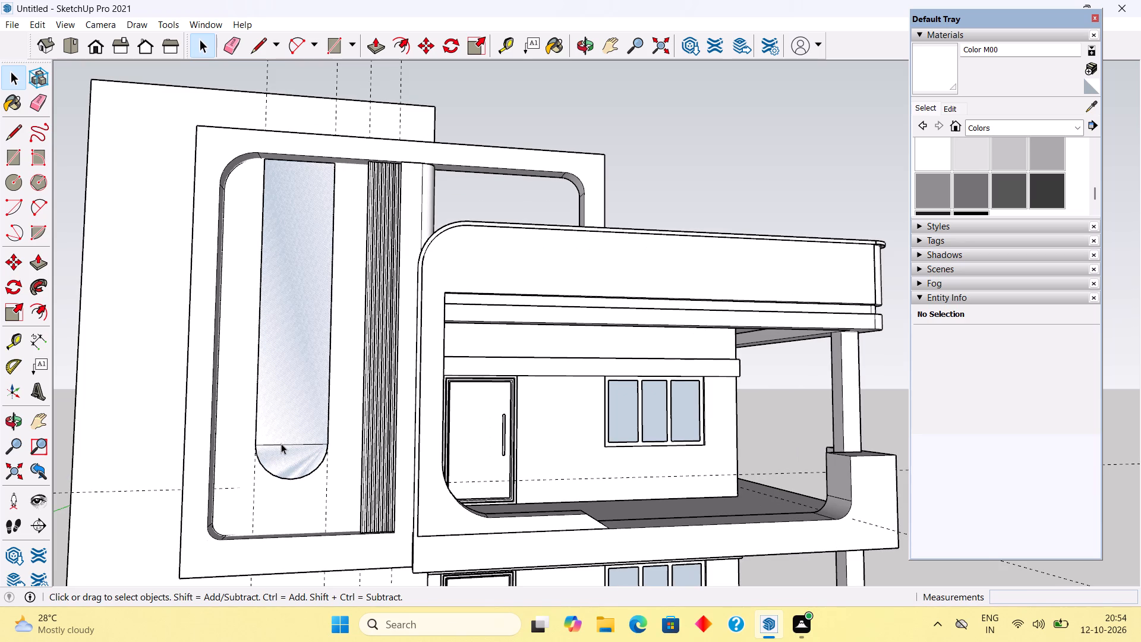
key("Delete")
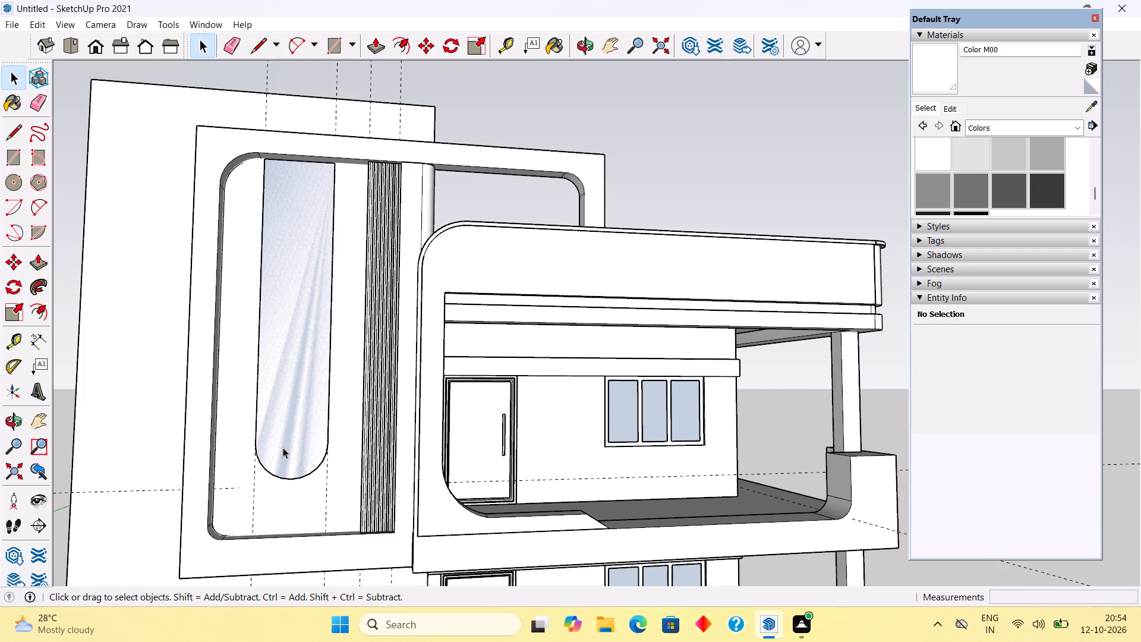
Offset the outline of the tall round-bottomed face inward by 2".
left_click(277, 464)
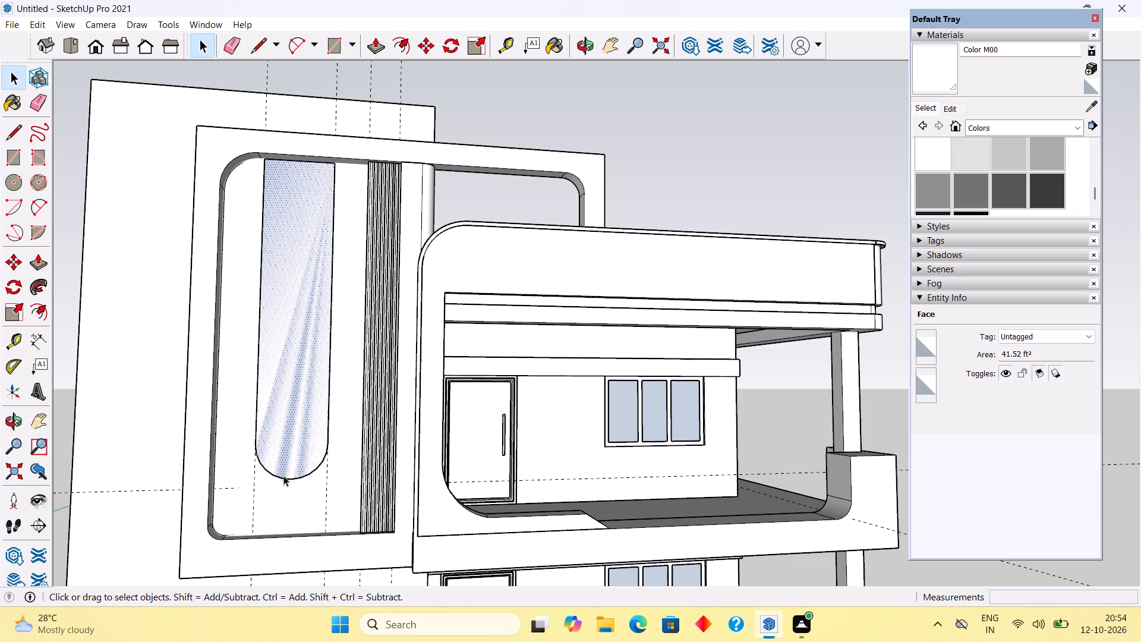
key("f")
left_click(287, 482)
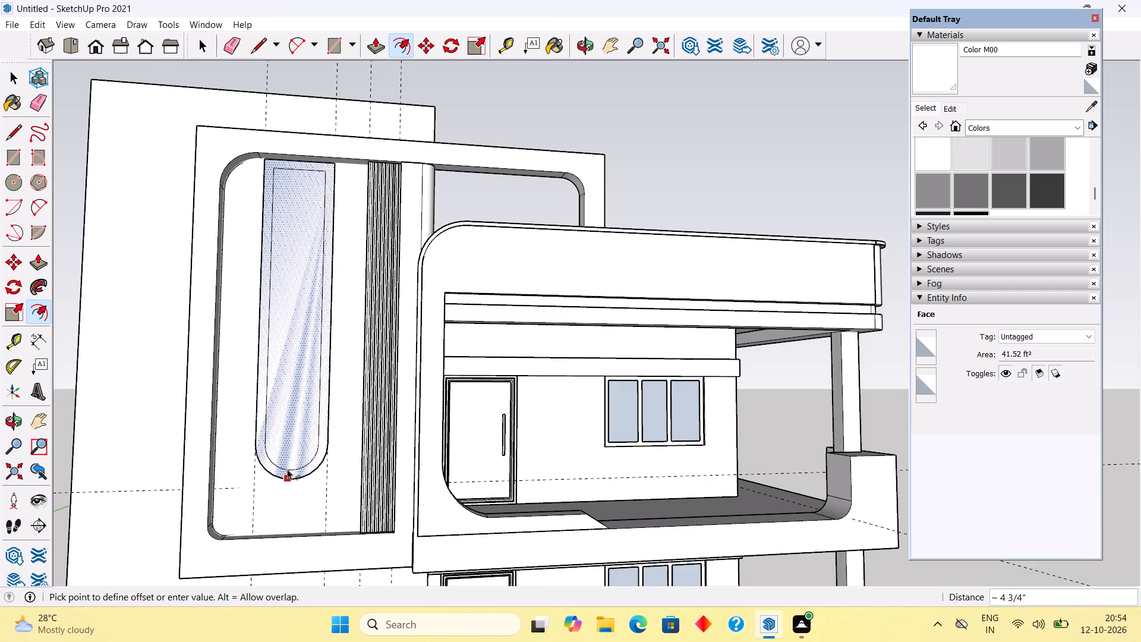
scroll(287, 469, "up", 8)
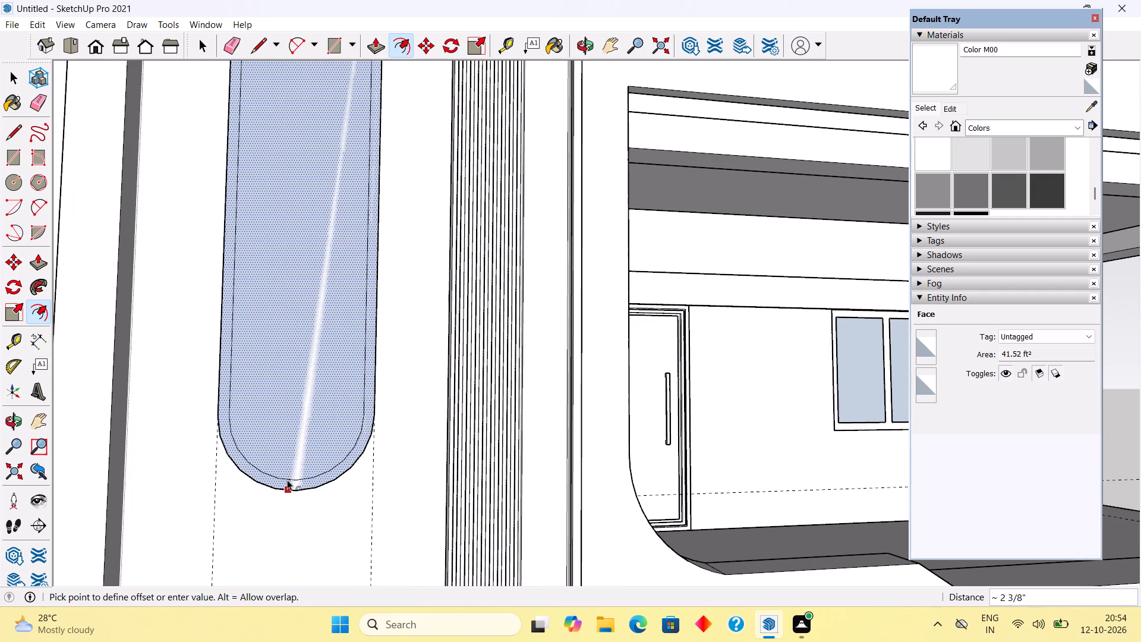
type("2\"")
key("Return")
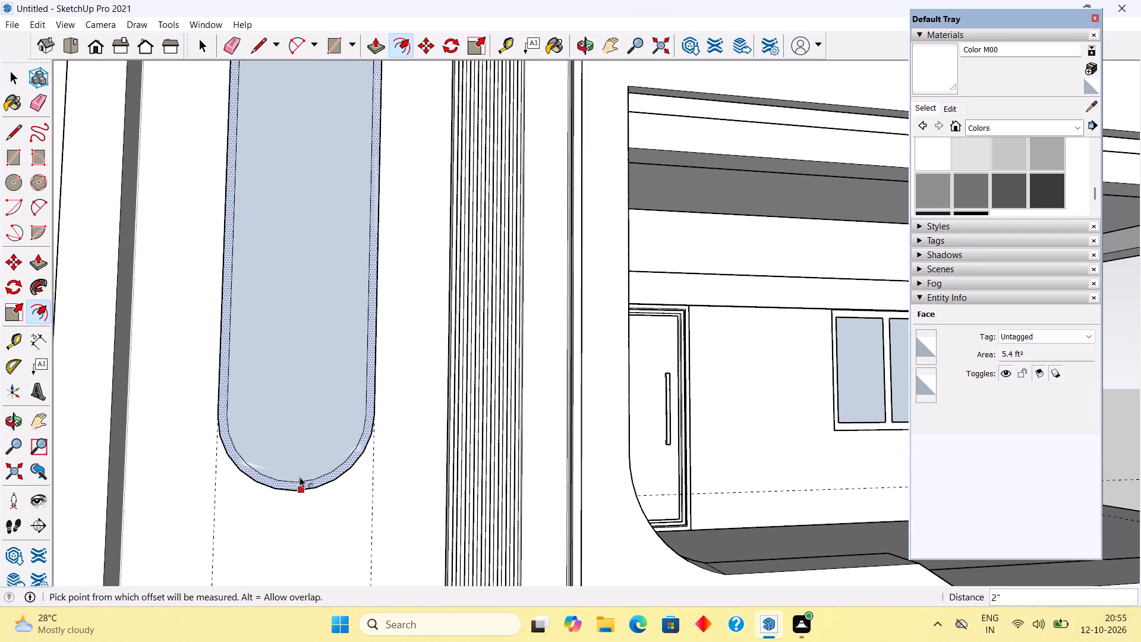
Offset the inner face of the tall round-bottomed window inward by 1".
left_click(304, 449)
key("space")
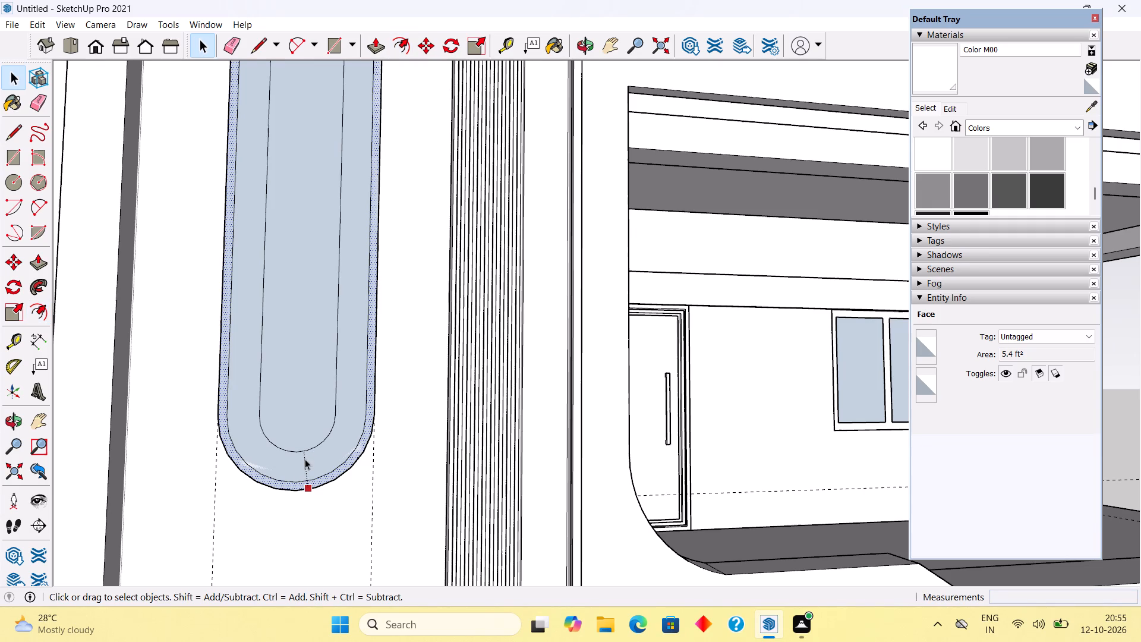
key("space")
left_click(307, 477)
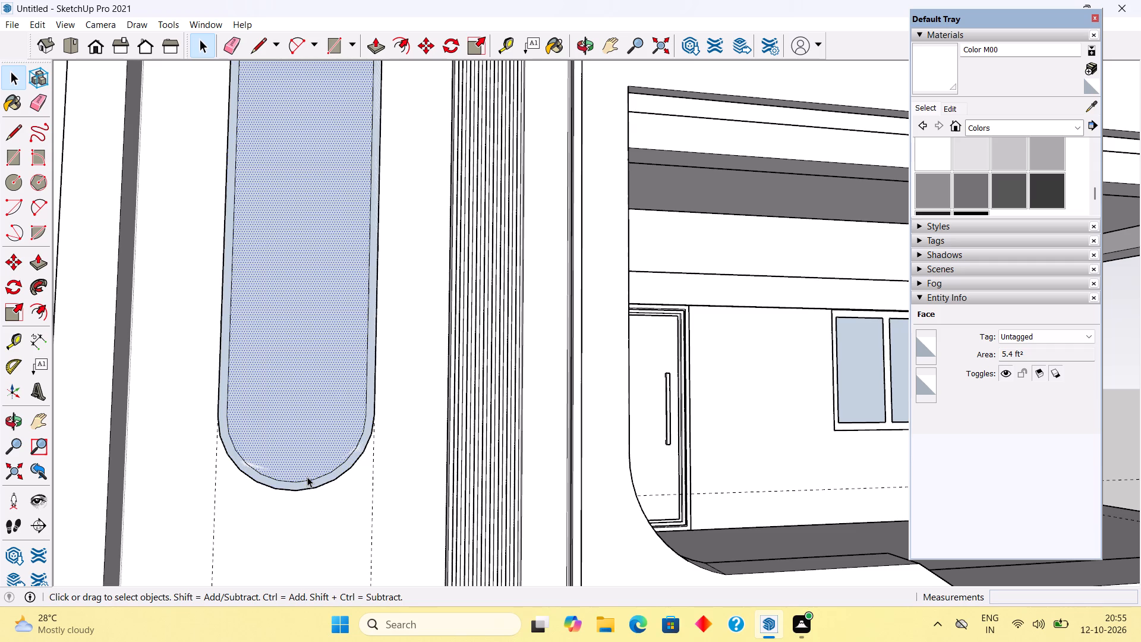
key("f")
left_click(313, 475)
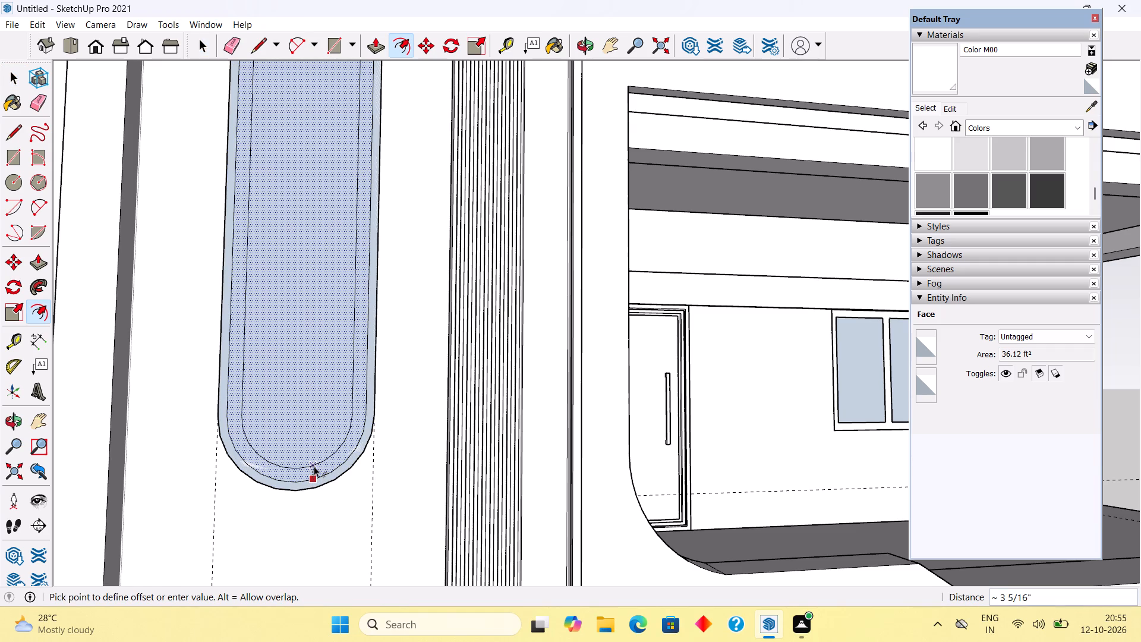
type("1\"")
key("Return")
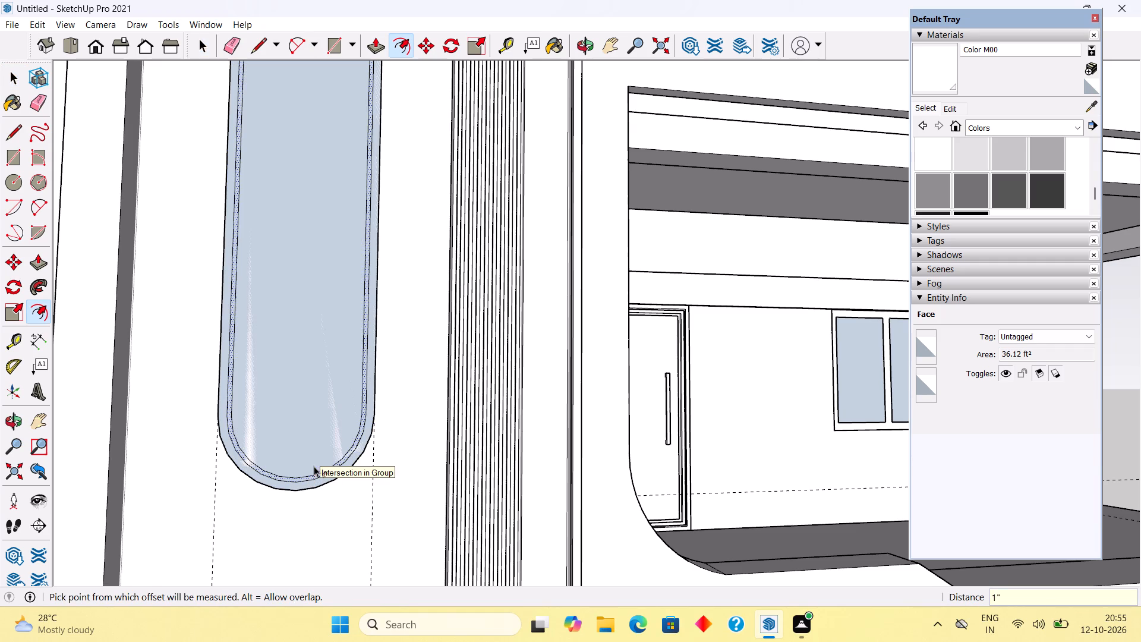
scroll(270, 457, "up", 8)
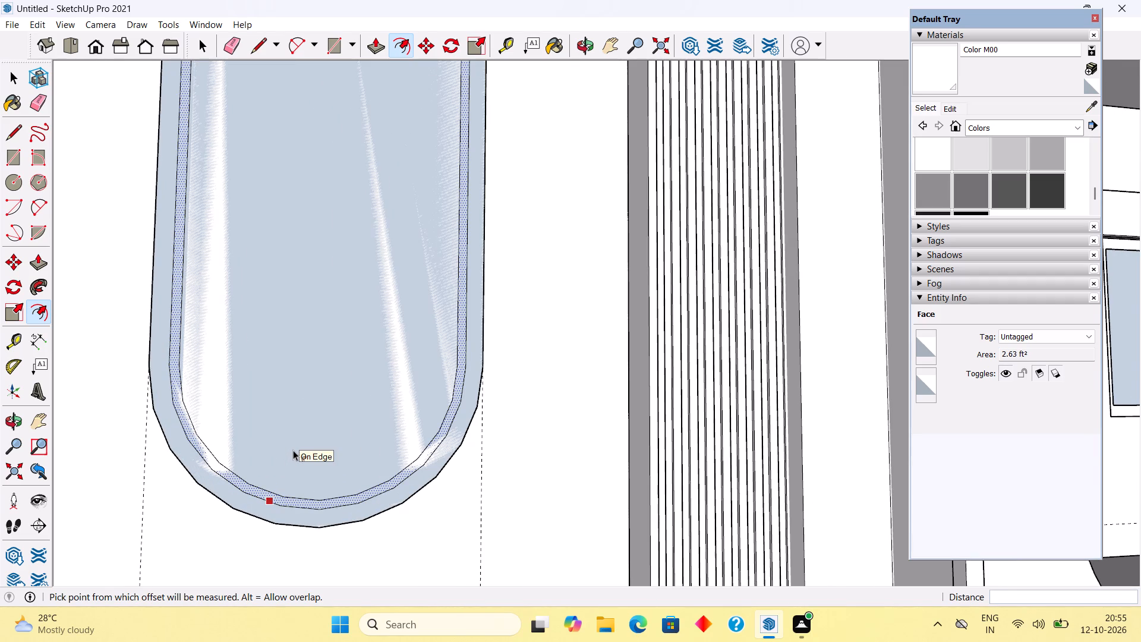
key("space")
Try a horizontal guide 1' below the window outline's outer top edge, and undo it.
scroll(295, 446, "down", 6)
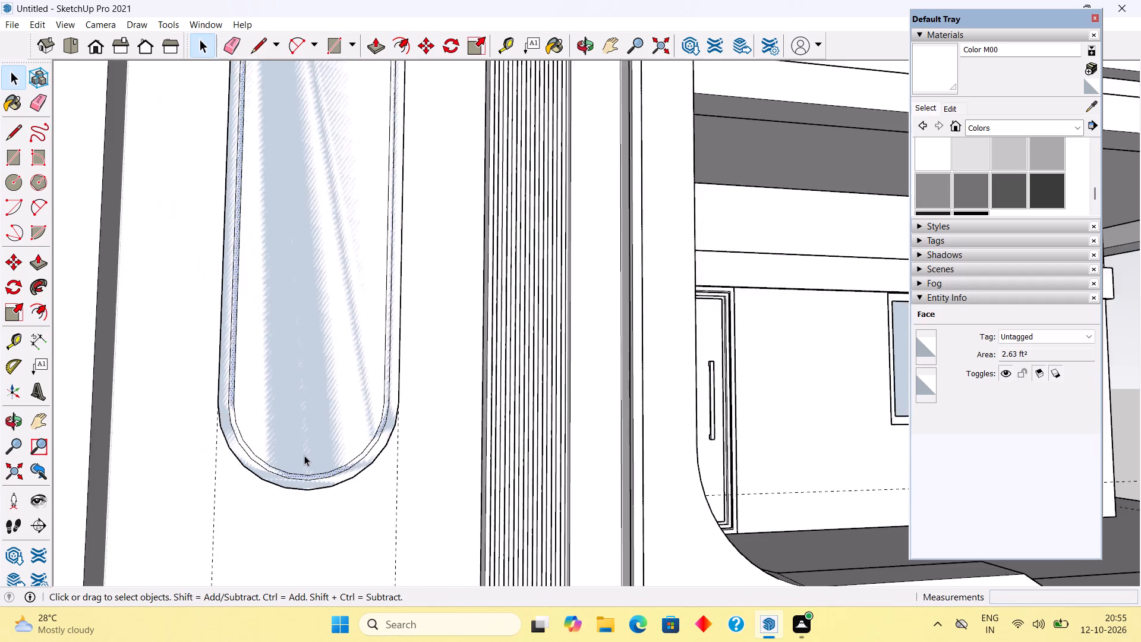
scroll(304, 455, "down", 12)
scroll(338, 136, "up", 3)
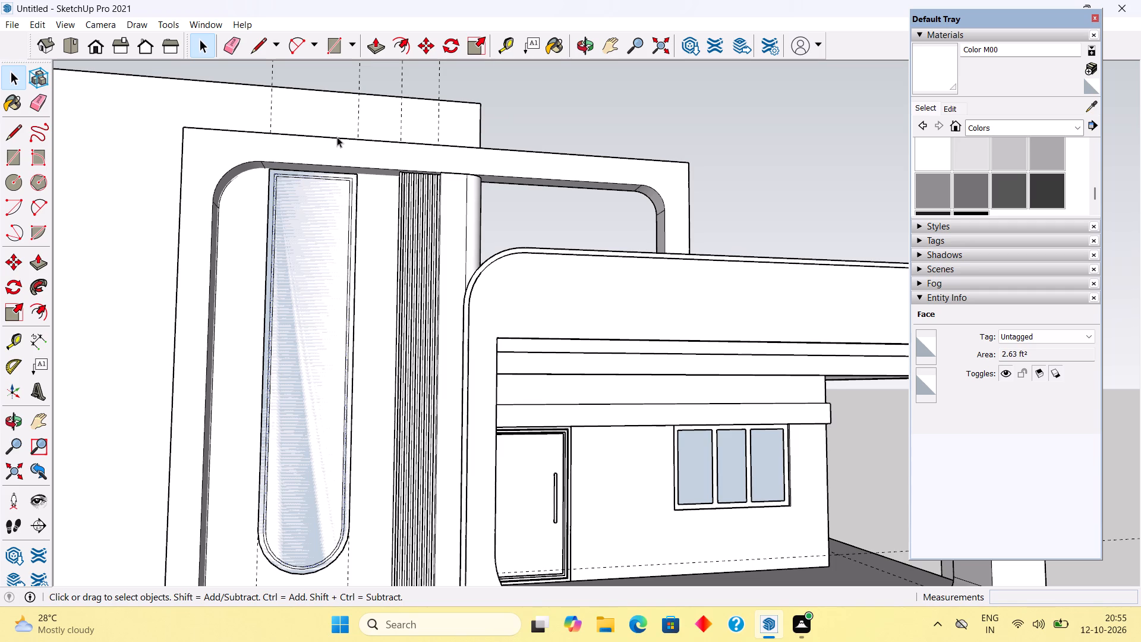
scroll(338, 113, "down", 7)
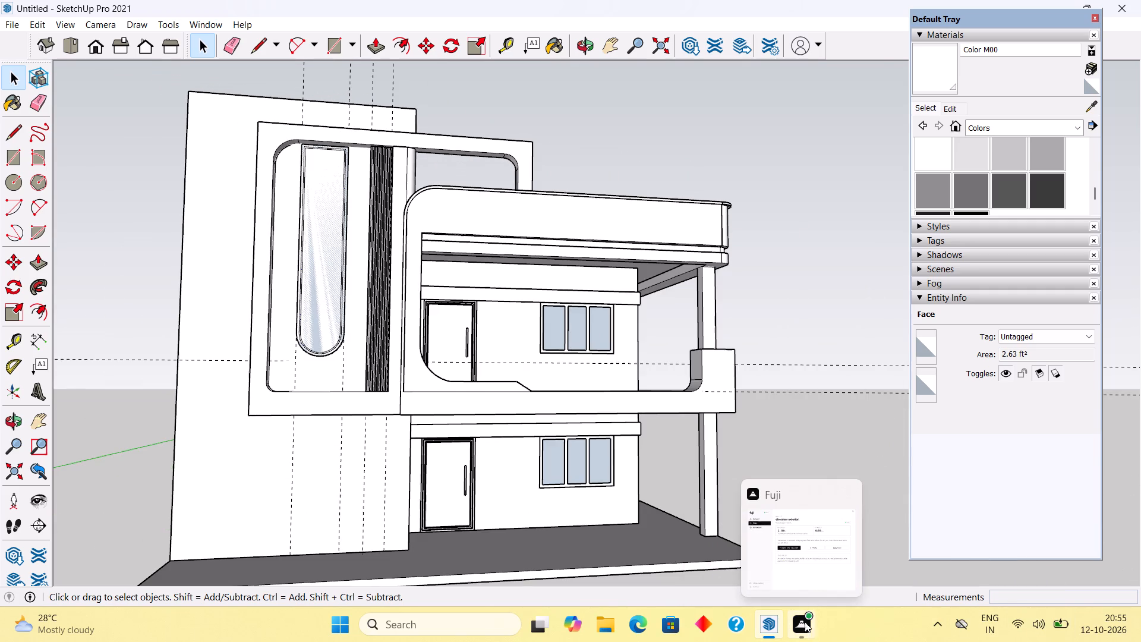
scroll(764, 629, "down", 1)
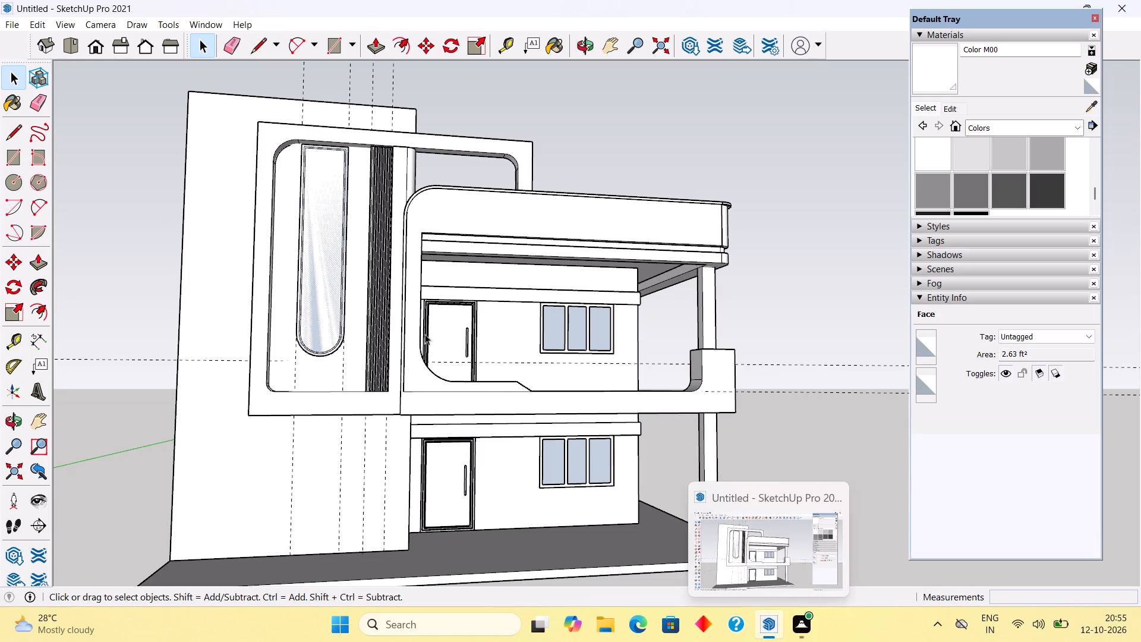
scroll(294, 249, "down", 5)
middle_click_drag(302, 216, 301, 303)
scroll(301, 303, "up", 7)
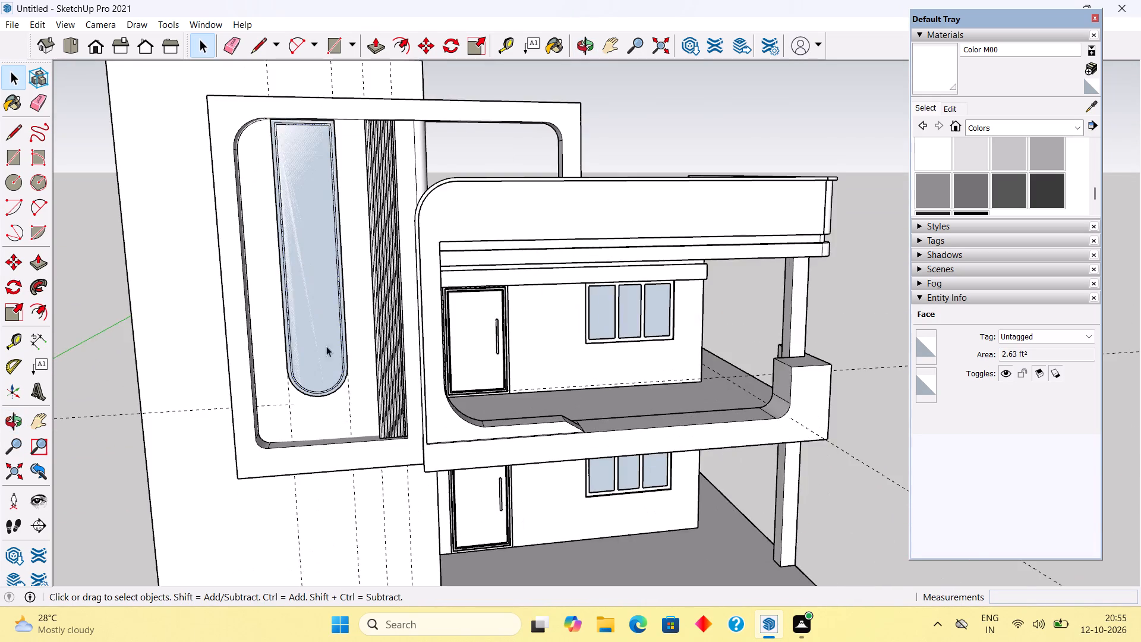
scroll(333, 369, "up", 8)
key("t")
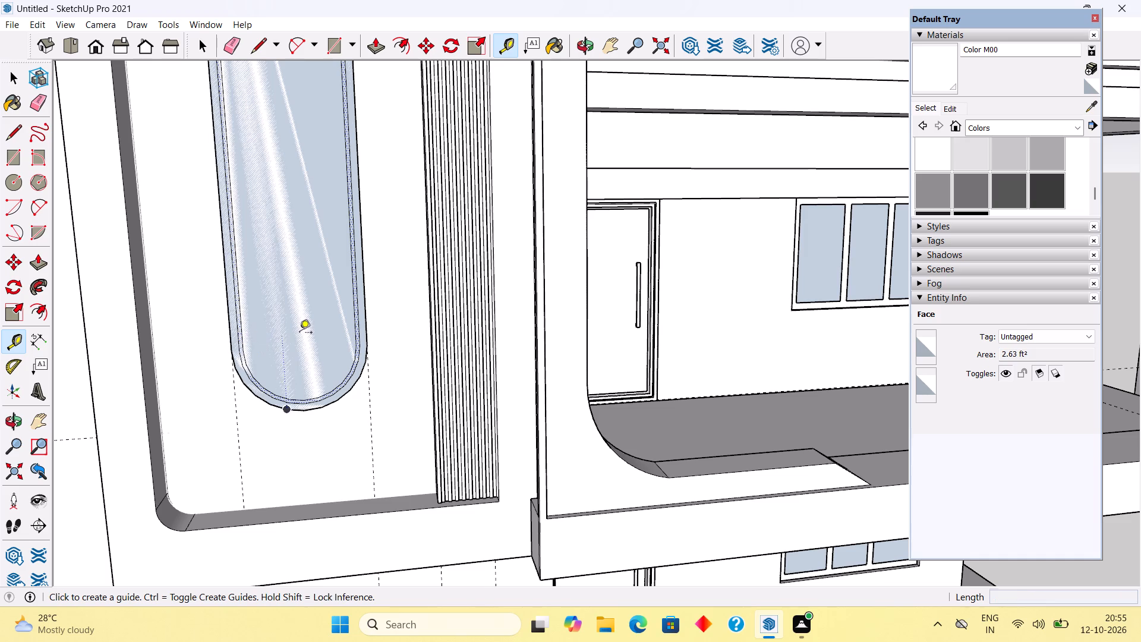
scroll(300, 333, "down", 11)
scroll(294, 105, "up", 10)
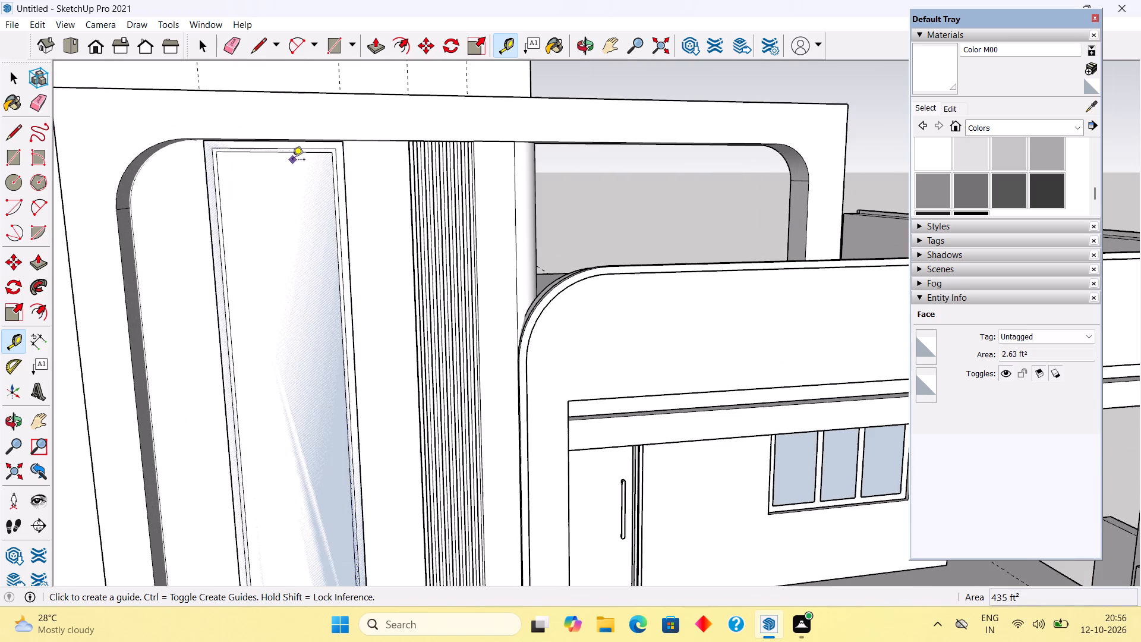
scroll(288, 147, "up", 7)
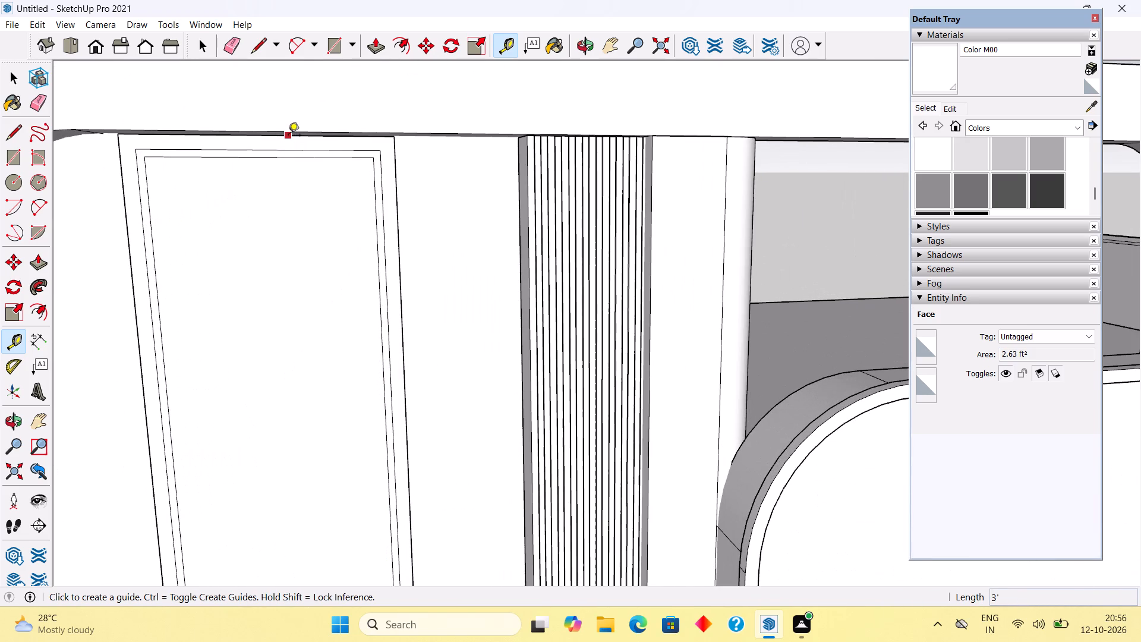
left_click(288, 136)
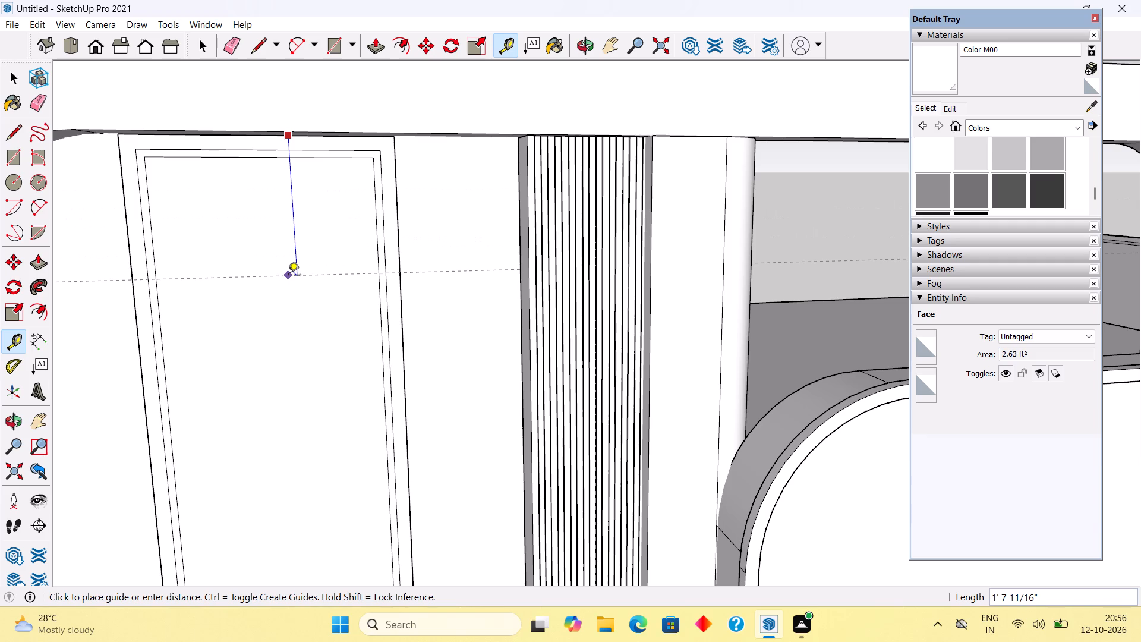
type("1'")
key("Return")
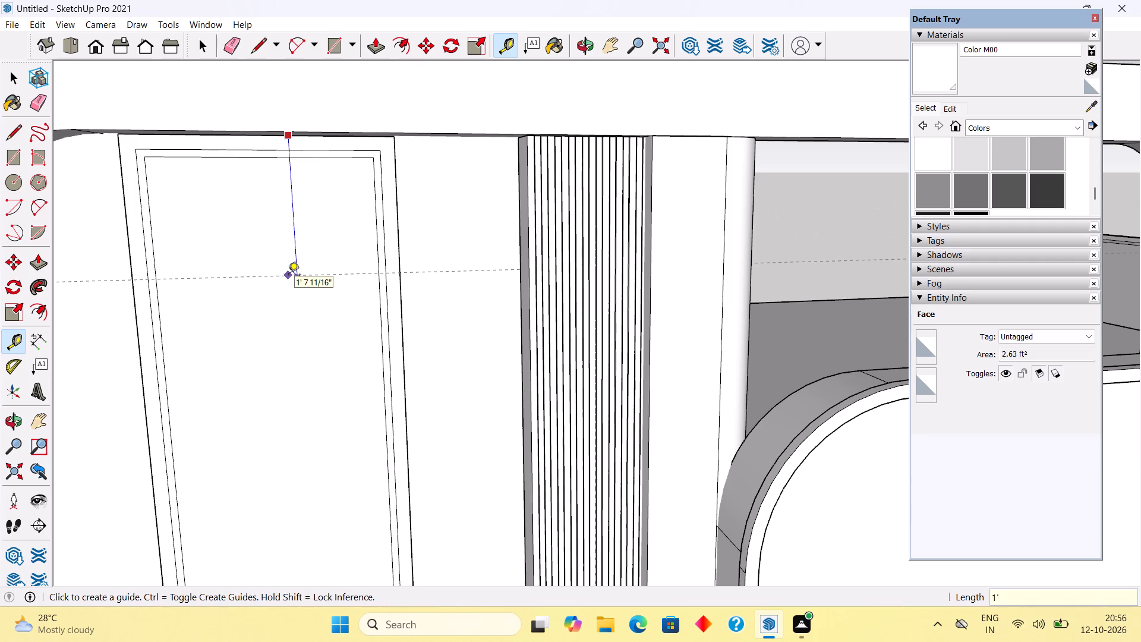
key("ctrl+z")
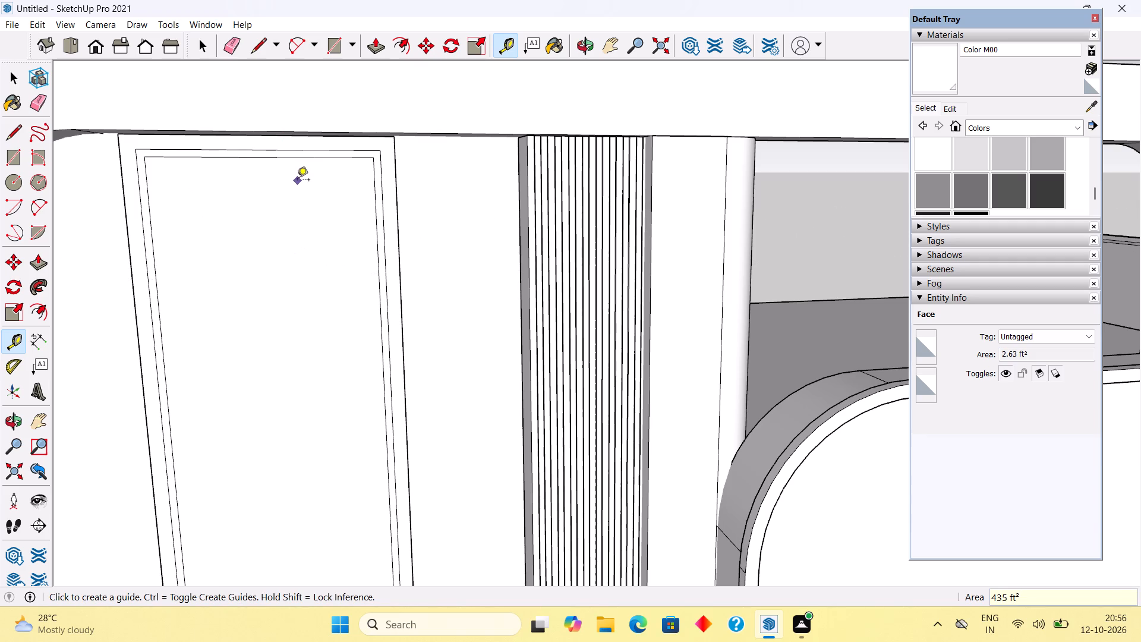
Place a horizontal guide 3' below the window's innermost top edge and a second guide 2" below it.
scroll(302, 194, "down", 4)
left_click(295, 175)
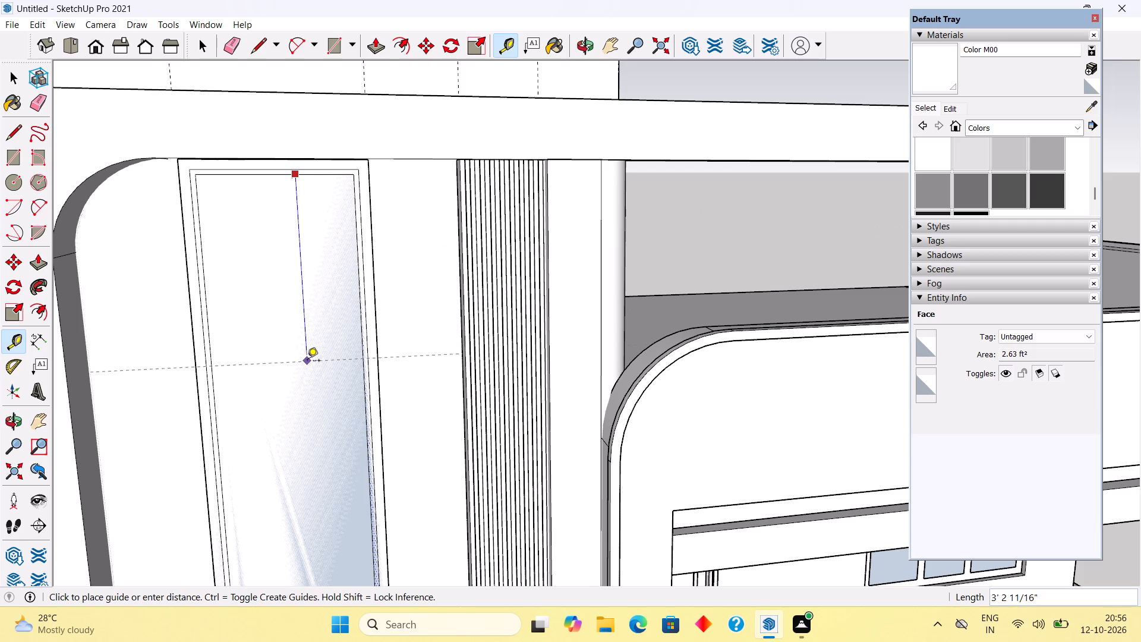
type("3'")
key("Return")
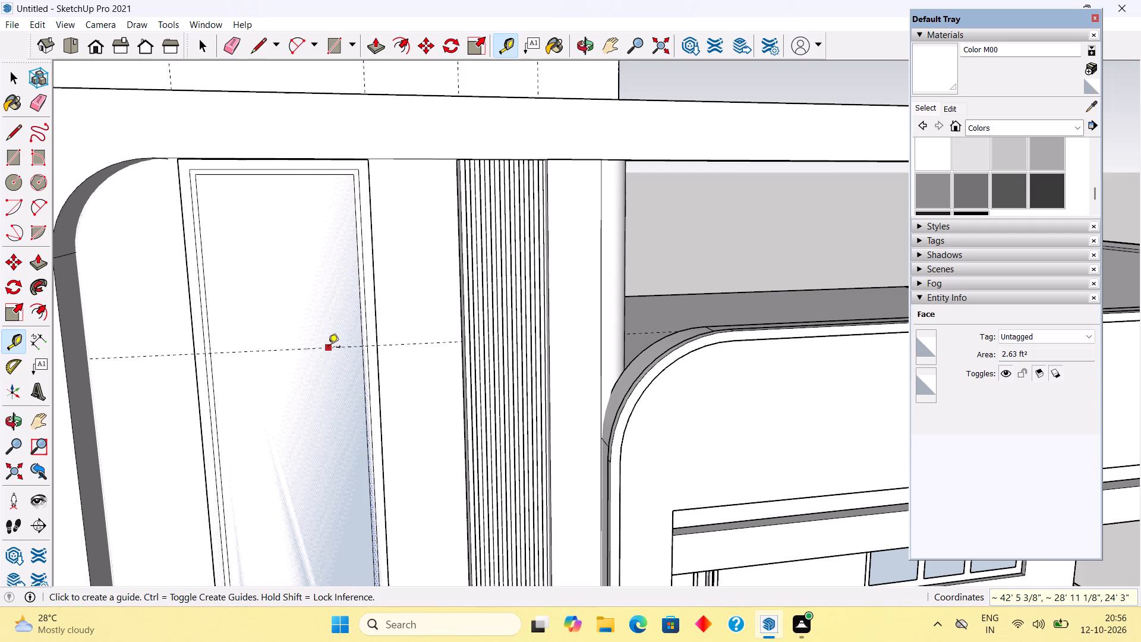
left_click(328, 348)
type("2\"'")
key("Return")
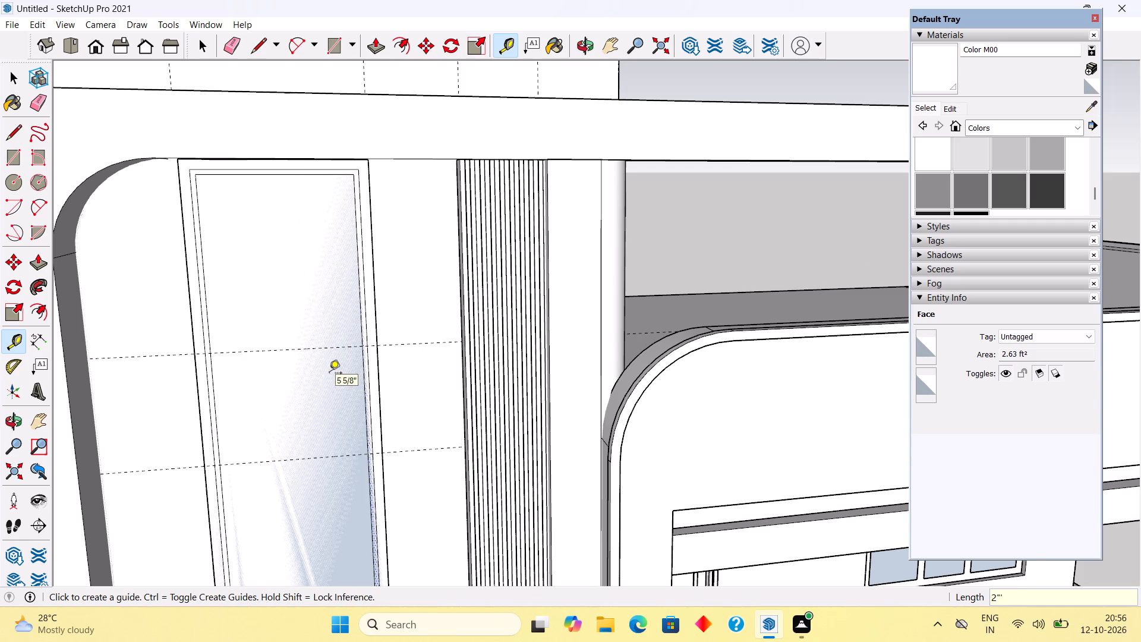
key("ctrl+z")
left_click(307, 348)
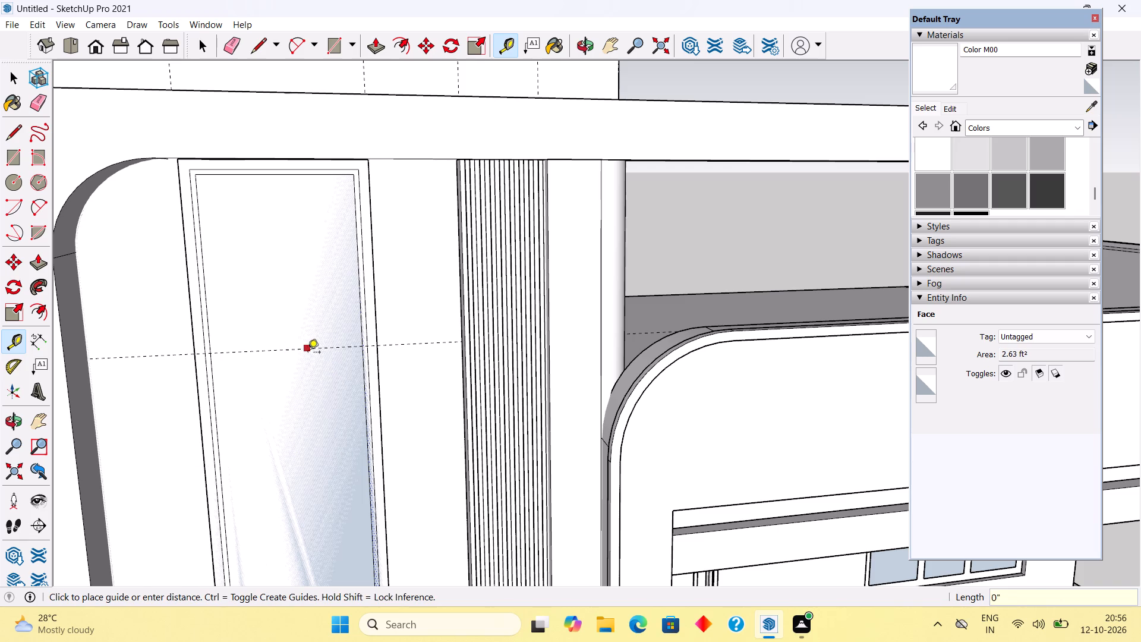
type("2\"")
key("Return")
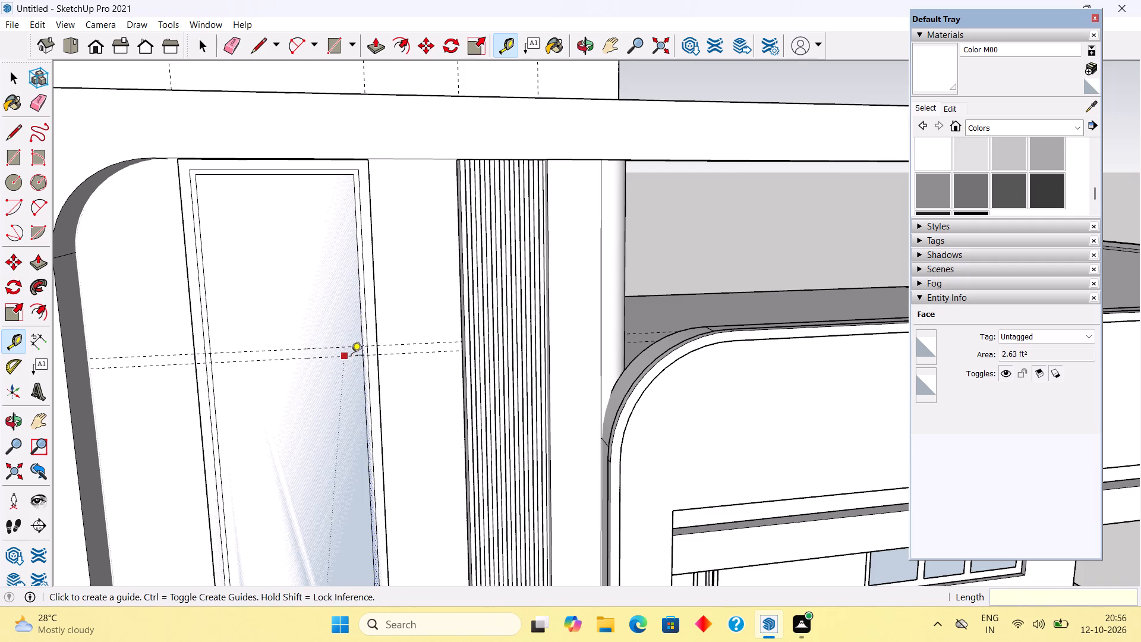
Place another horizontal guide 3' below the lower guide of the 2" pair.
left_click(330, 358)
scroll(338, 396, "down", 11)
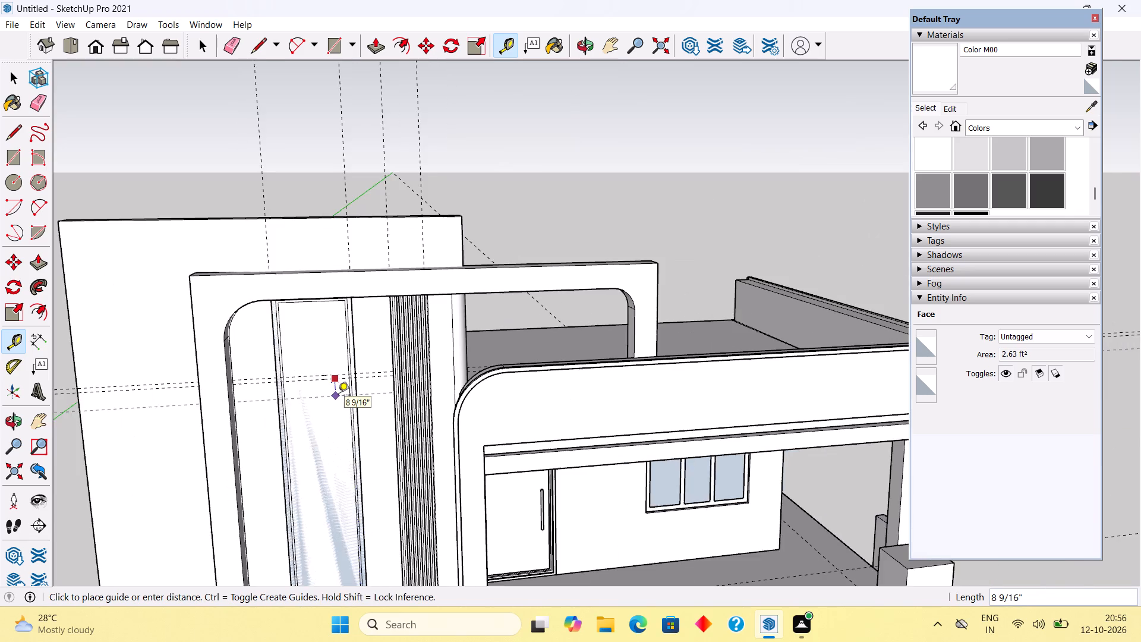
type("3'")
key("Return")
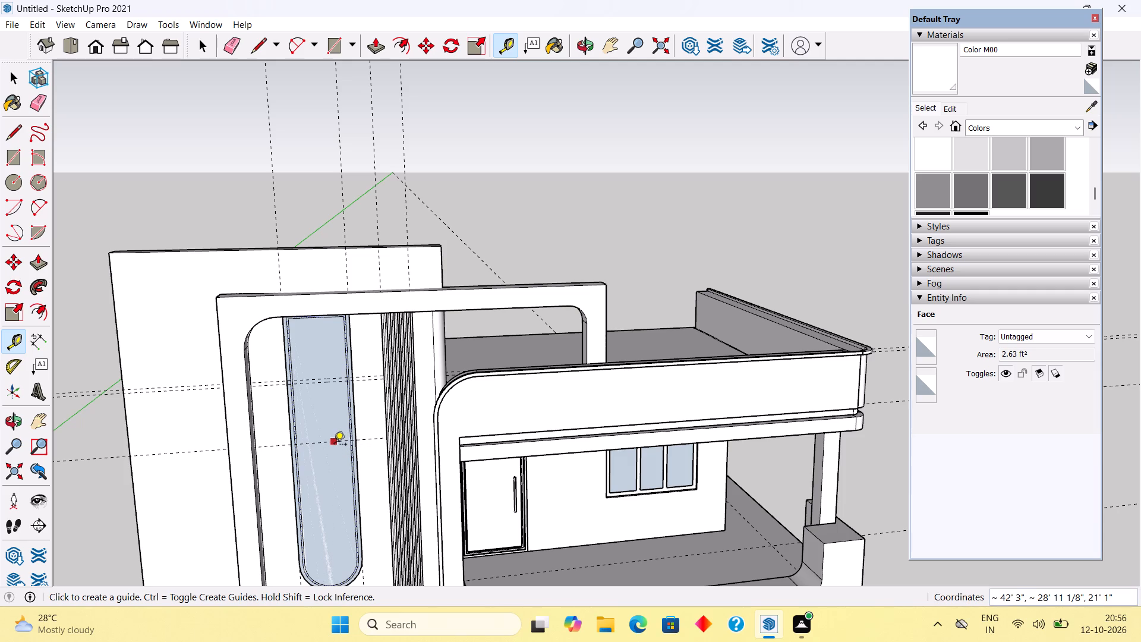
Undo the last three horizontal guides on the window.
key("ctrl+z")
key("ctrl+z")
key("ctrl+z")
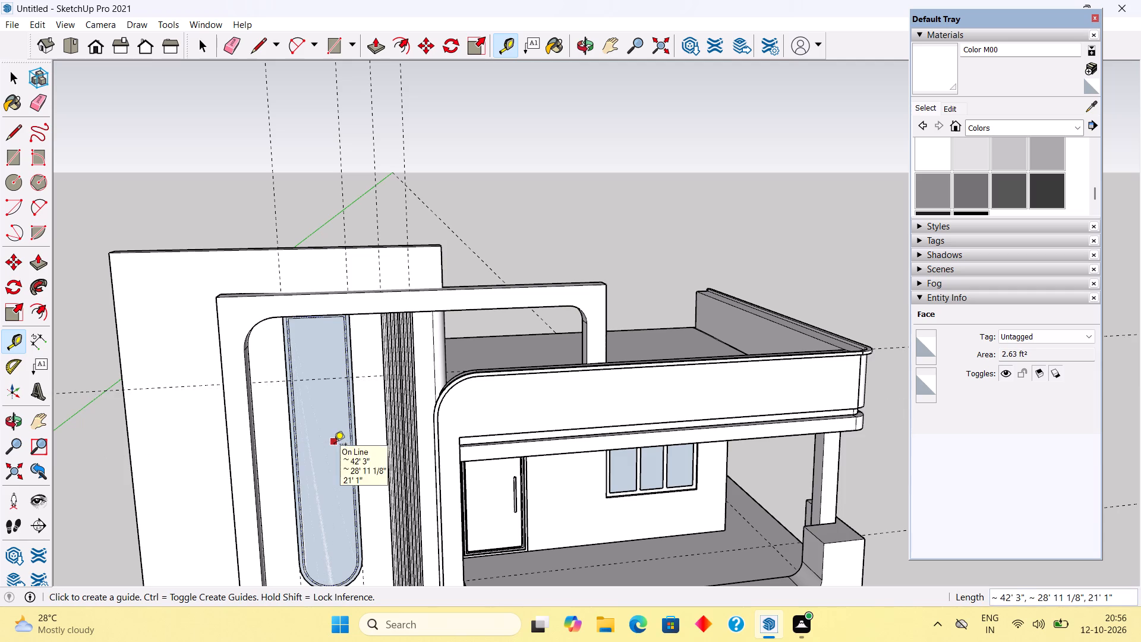
Place a horizontal guide 4' below the window's innermost top edge and a second guide 2" below it.
scroll(296, 349, "up", 10)
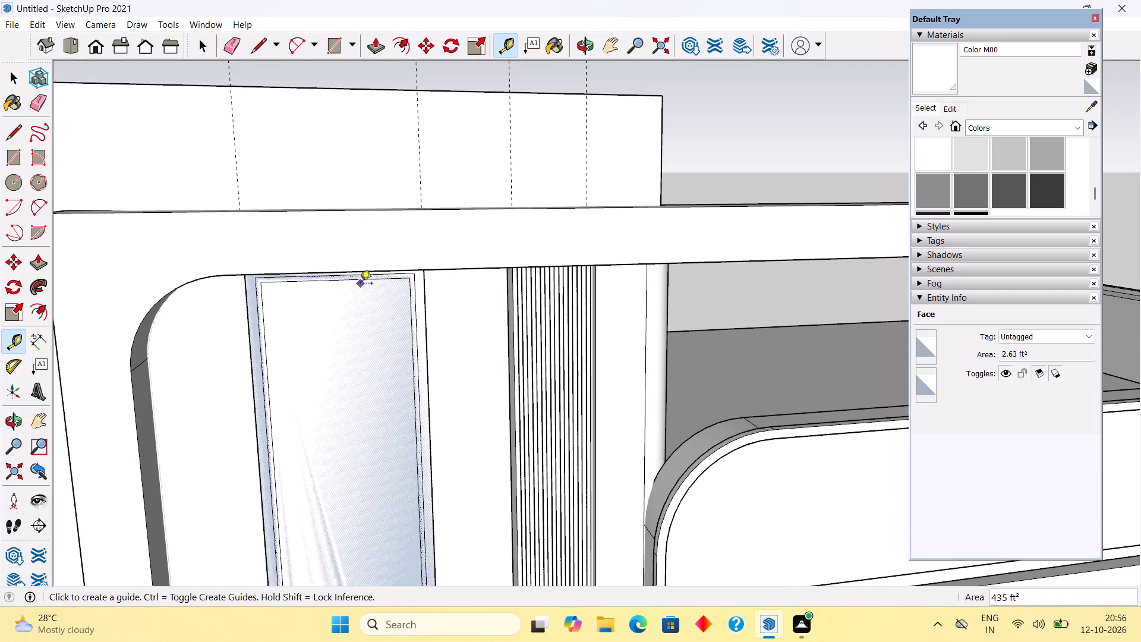
left_click(366, 282)
scroll(398, 436, "down", 2)
scroll(398, 436, "up", 1)
scroll(398, 436, "down", 16)
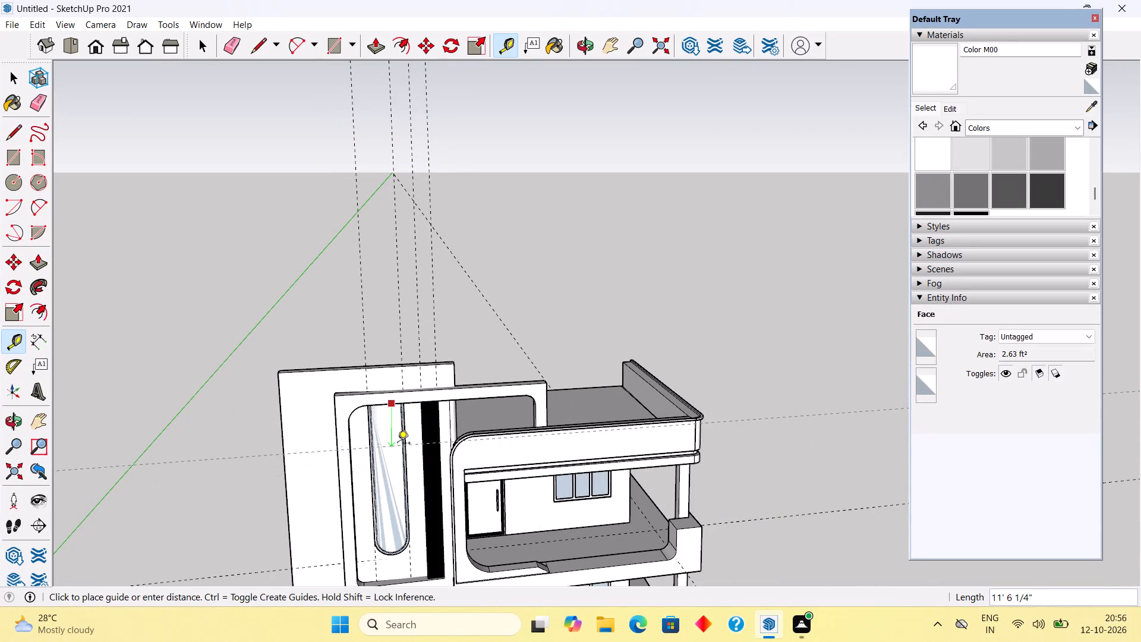
type("4'")
key("Return")
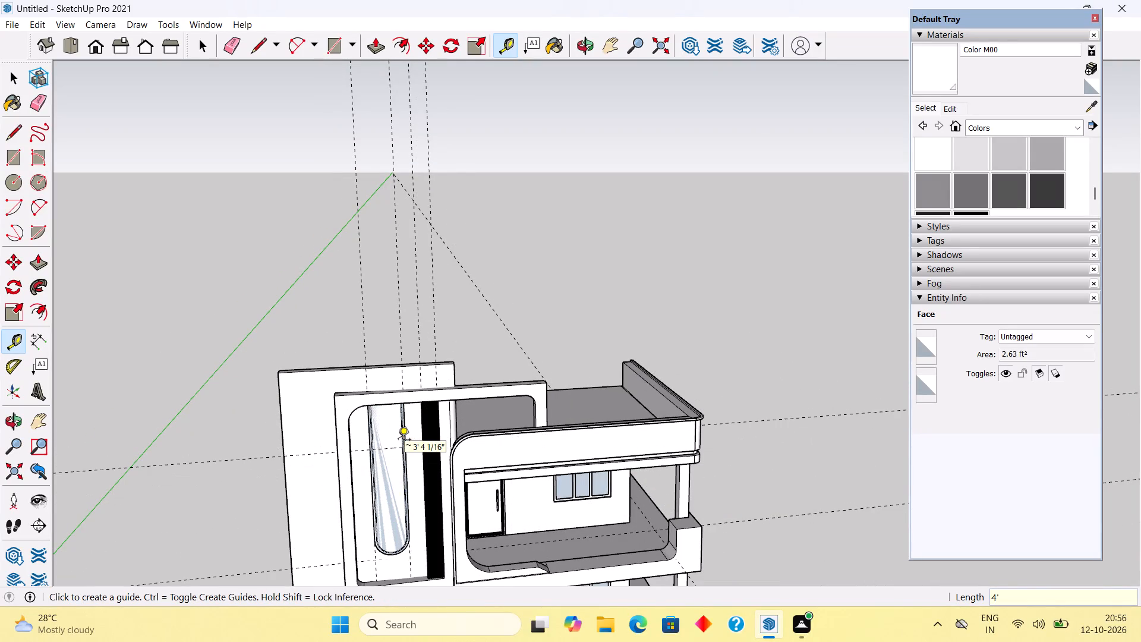
scroll(388, 461, "up", 13)
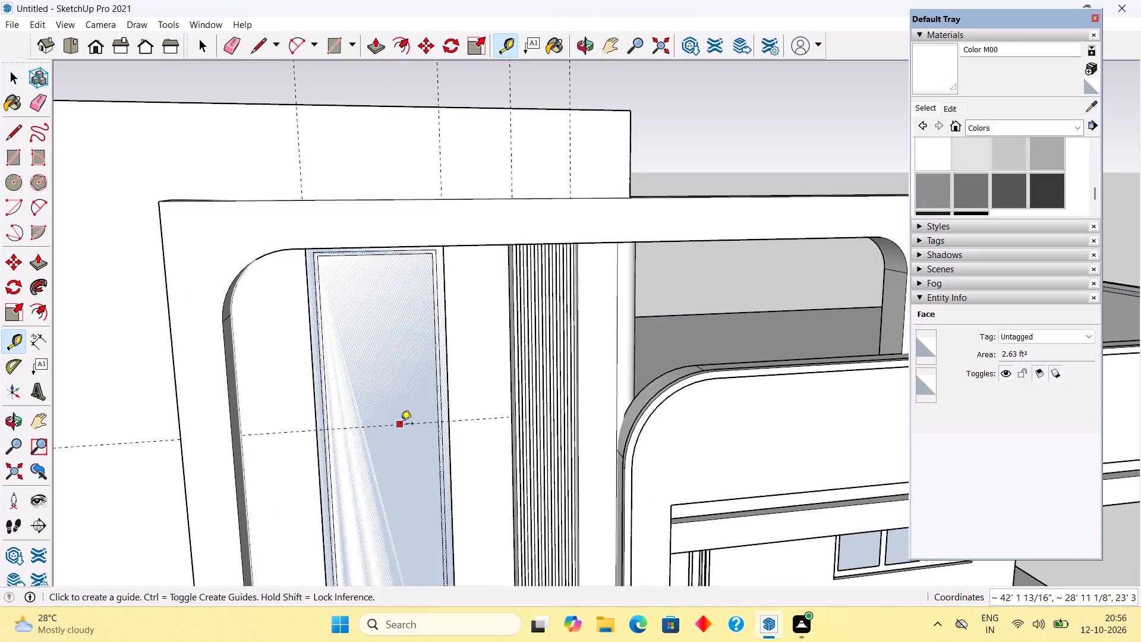
left_click(401, 424)
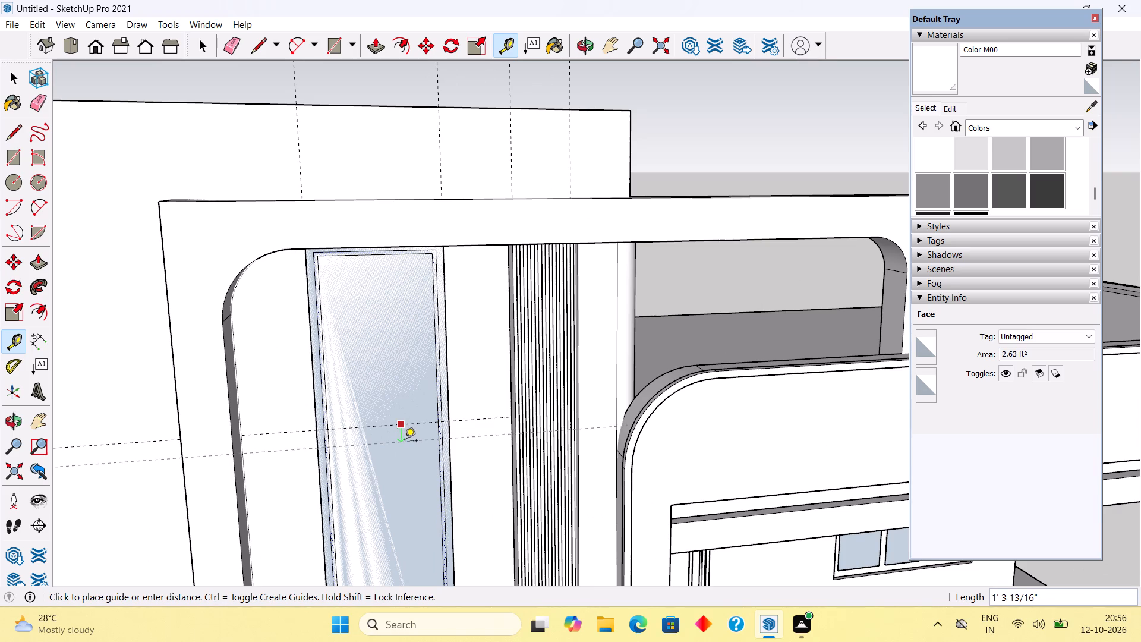
type("2\"")
key("Return")
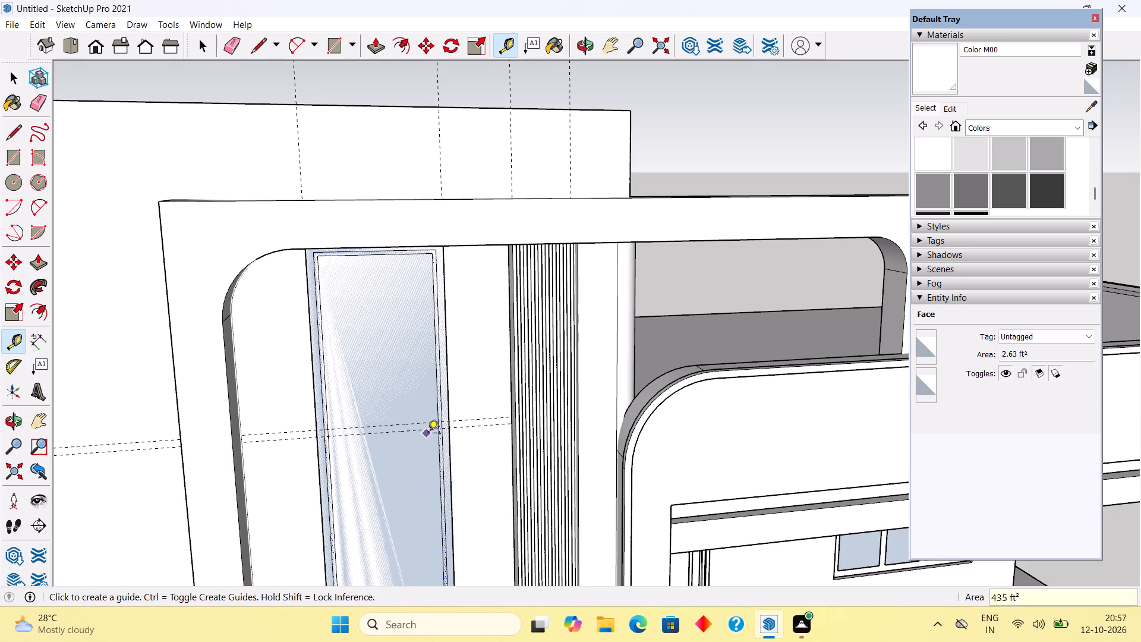
Place another horizontal guide 4' below the lower guide of the 2" pair.
left_click(431, 430)
key("space")
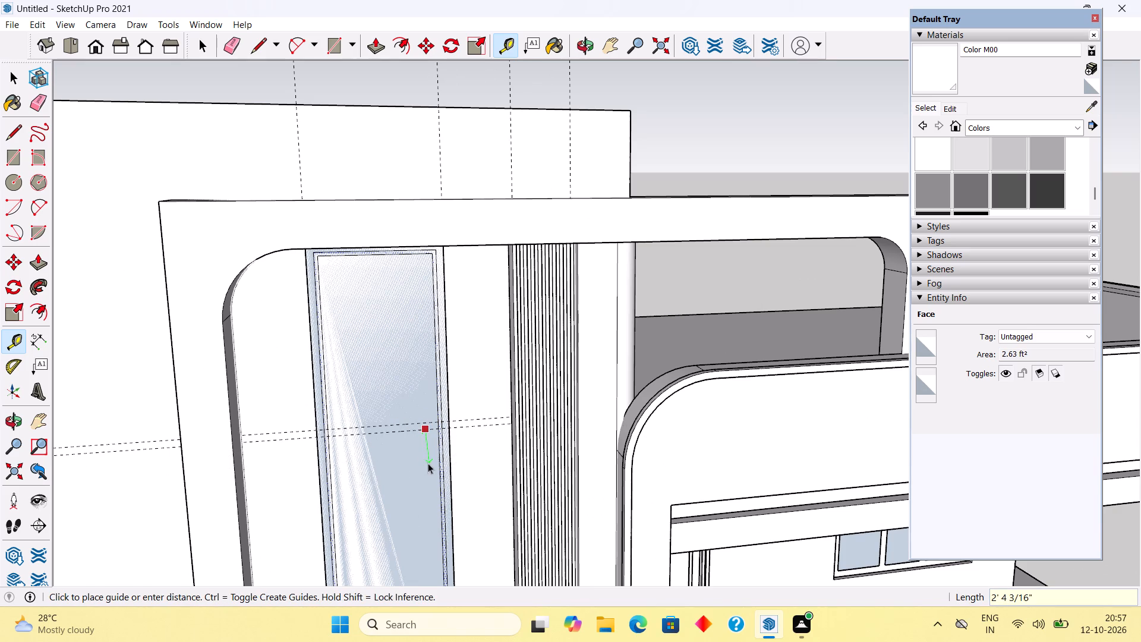
type("t")
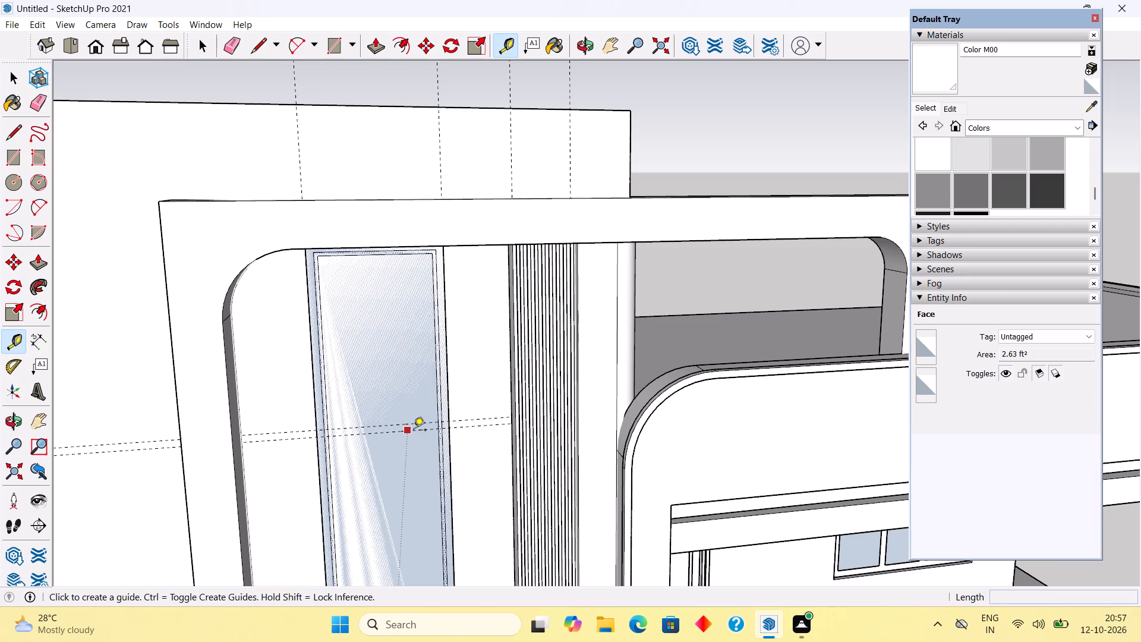
left_click(395, 430)
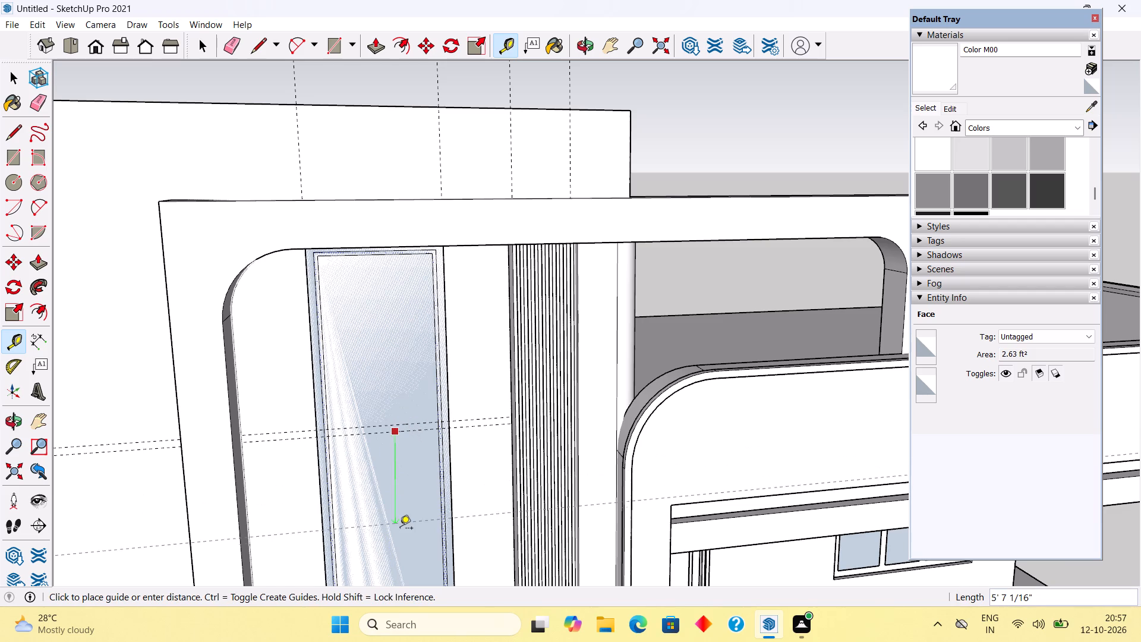
type("4'")
key("Return")
scroll(423, 526, "down", 9)
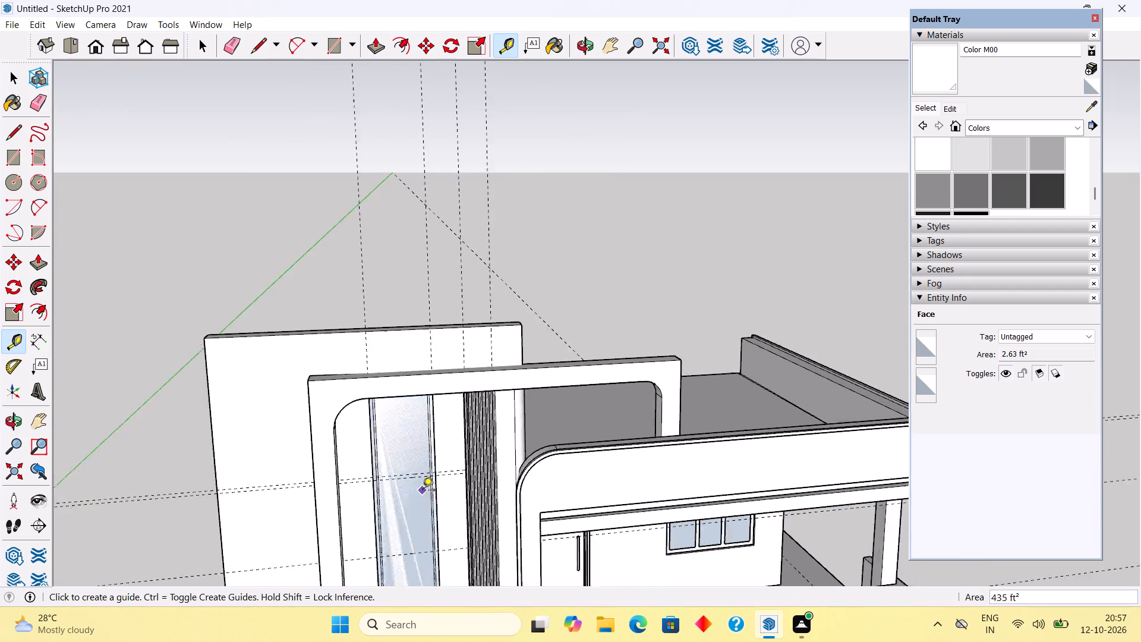
scroll(423, 491, "down", 7)
scroll(417, 571, "up", 17)
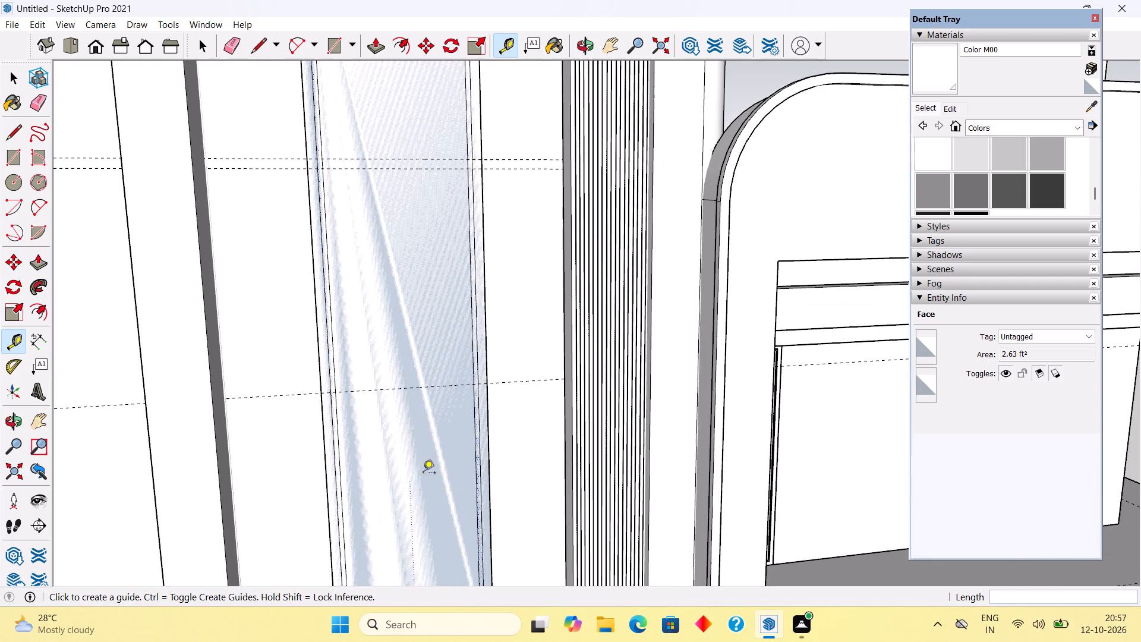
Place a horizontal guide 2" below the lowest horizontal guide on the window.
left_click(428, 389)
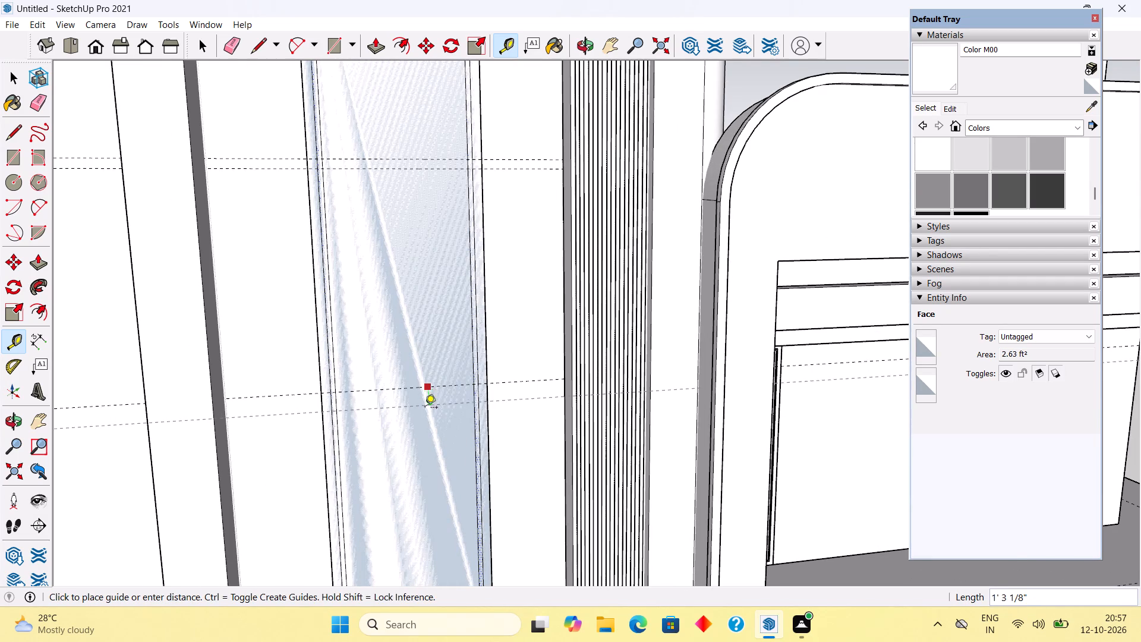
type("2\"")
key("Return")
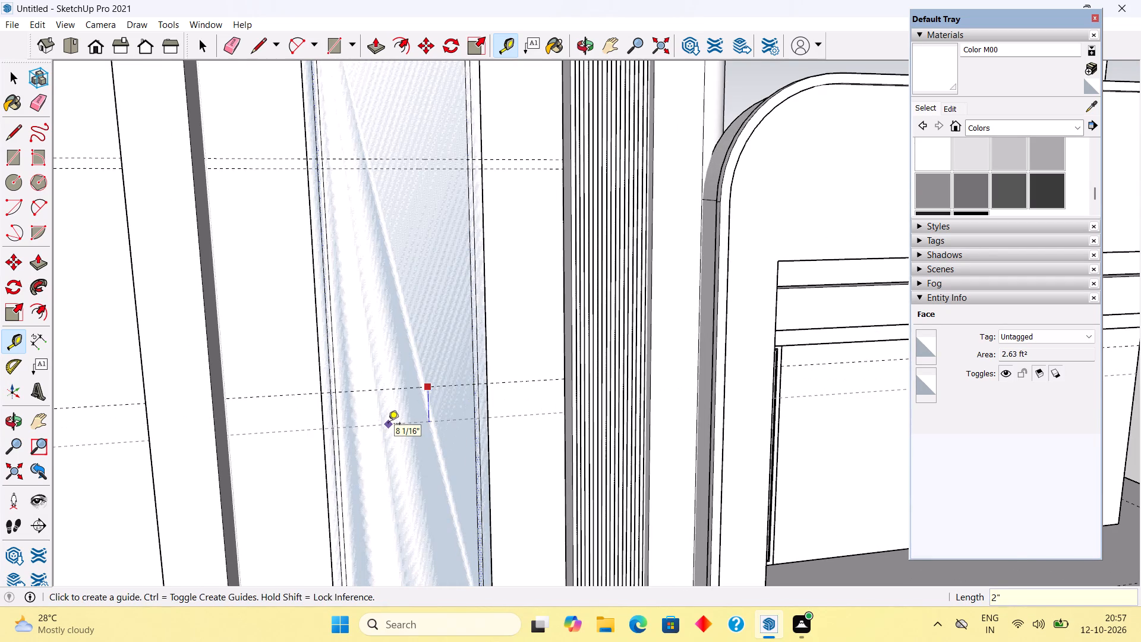
Undo the last four horizontal guides on the tall window.
left_click(428, 398)
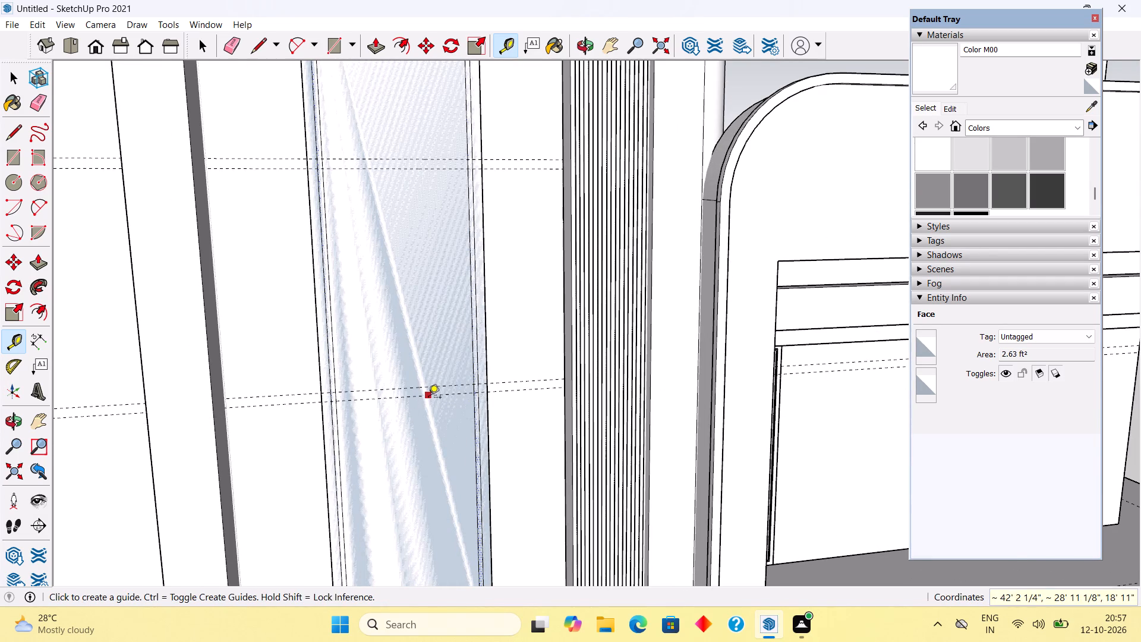
scroll(450, 487, "down", 10)
scroll(440, 512, "up", 4)
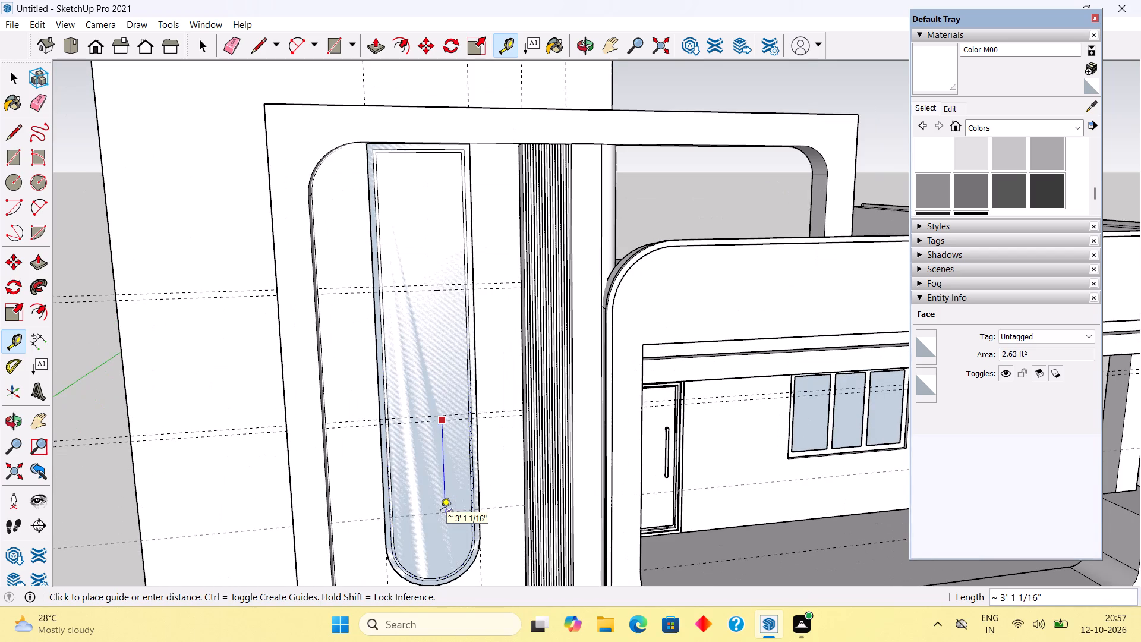
key("ctrl+z")
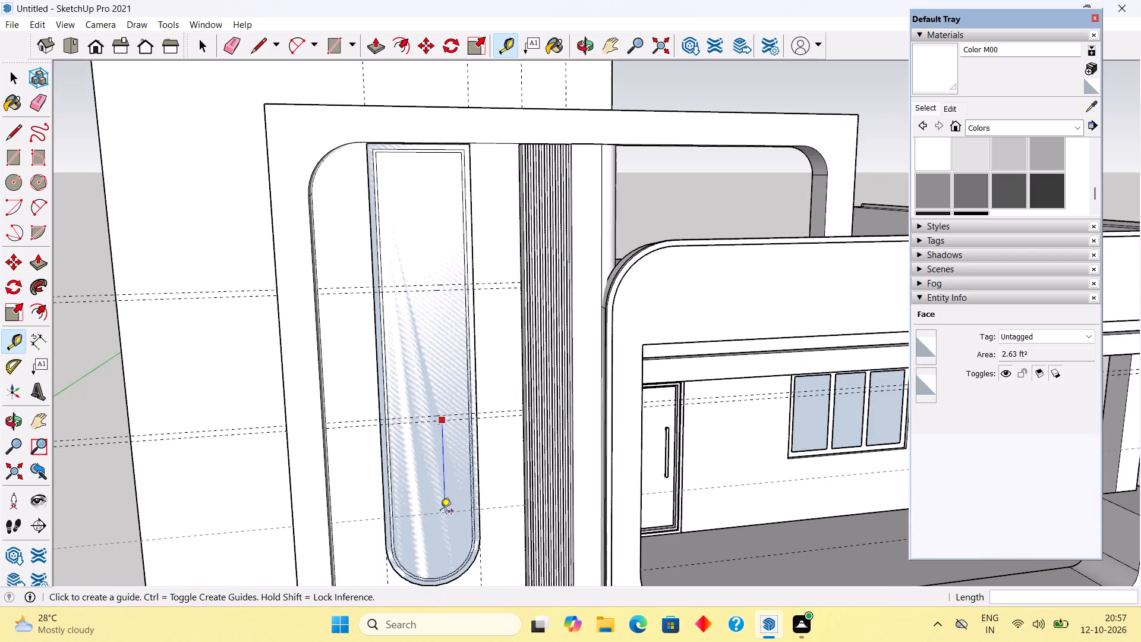
key("ctrl+z")
key("ctrl+z")
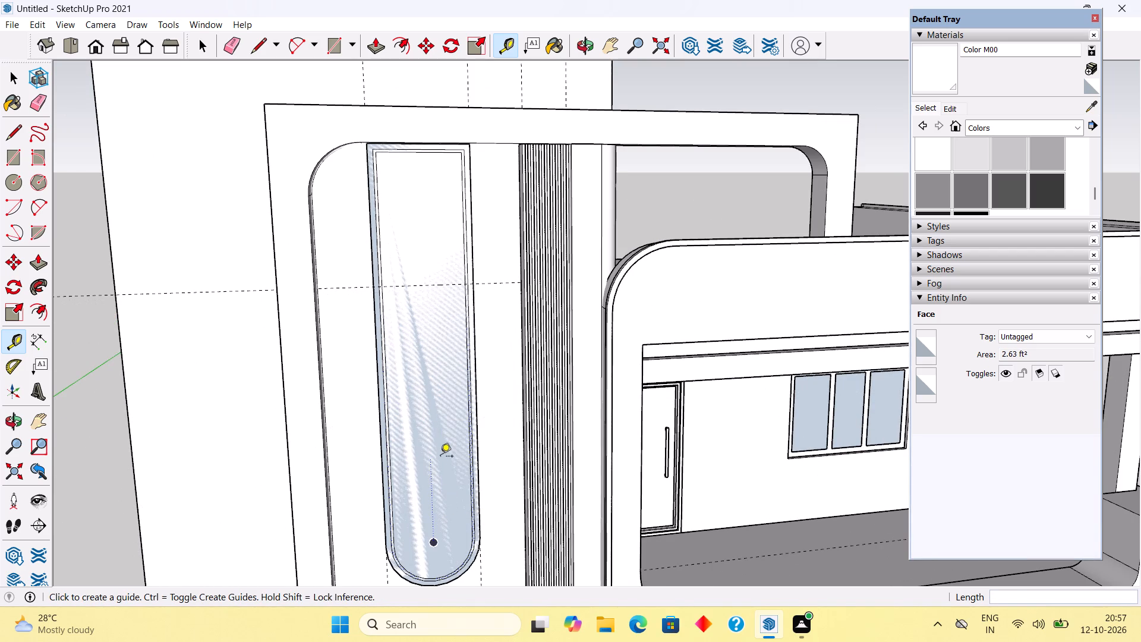
key("ctrl+z")
Place a horizontal guide 3' below the window's innermost top edge and a second guide 2" below it.
scroll(442, 226, "up", 2)
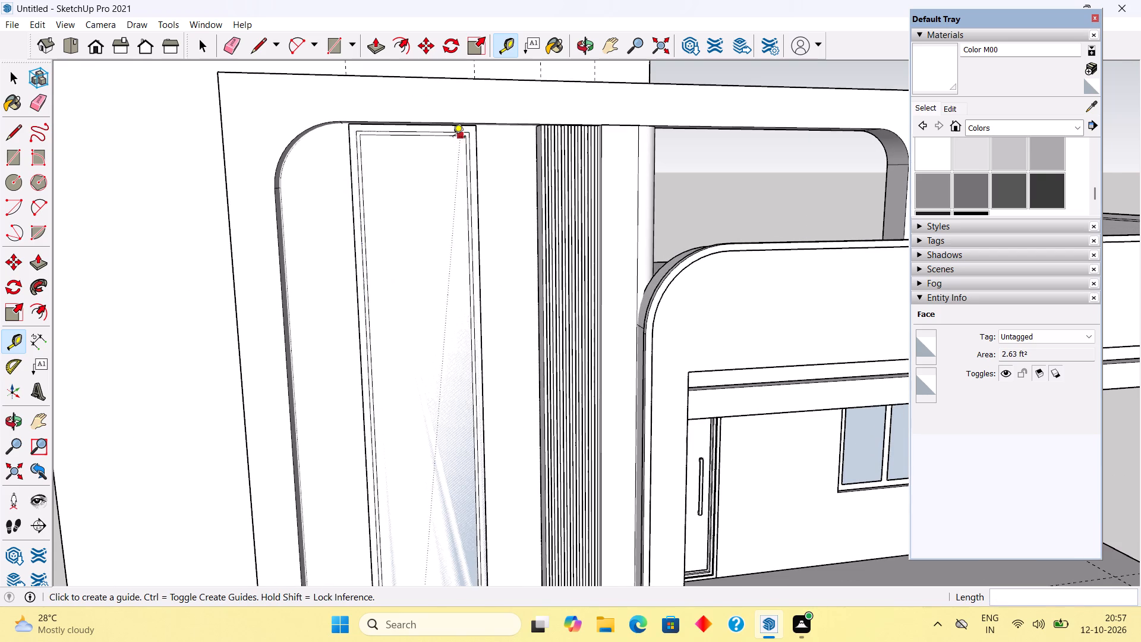
left_click(450, 138)
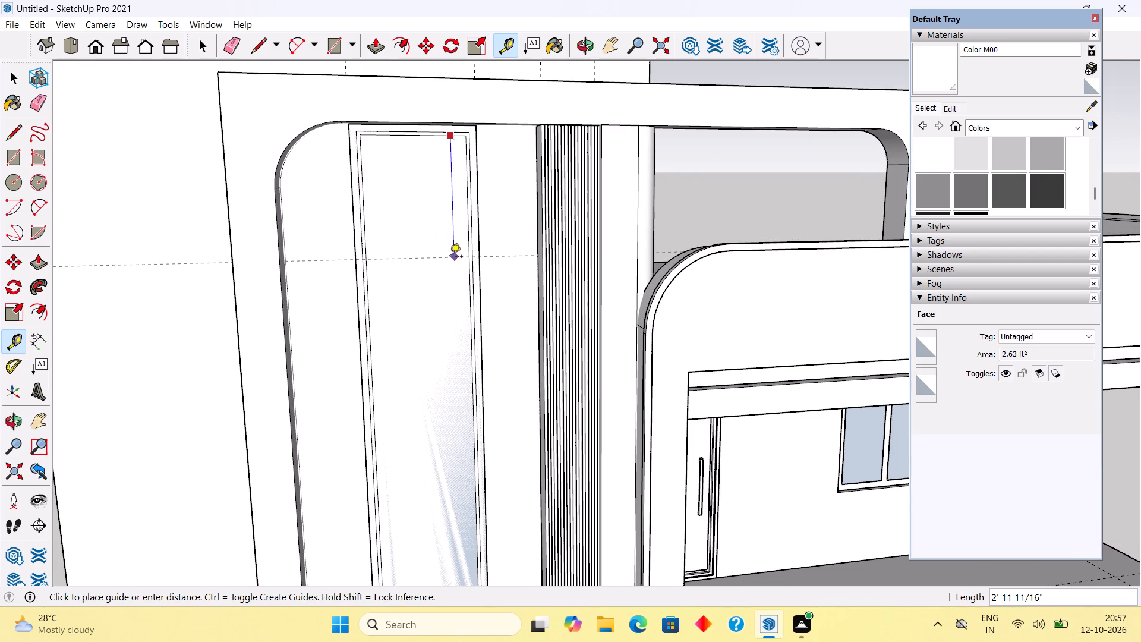
type("3'")
key("Return")
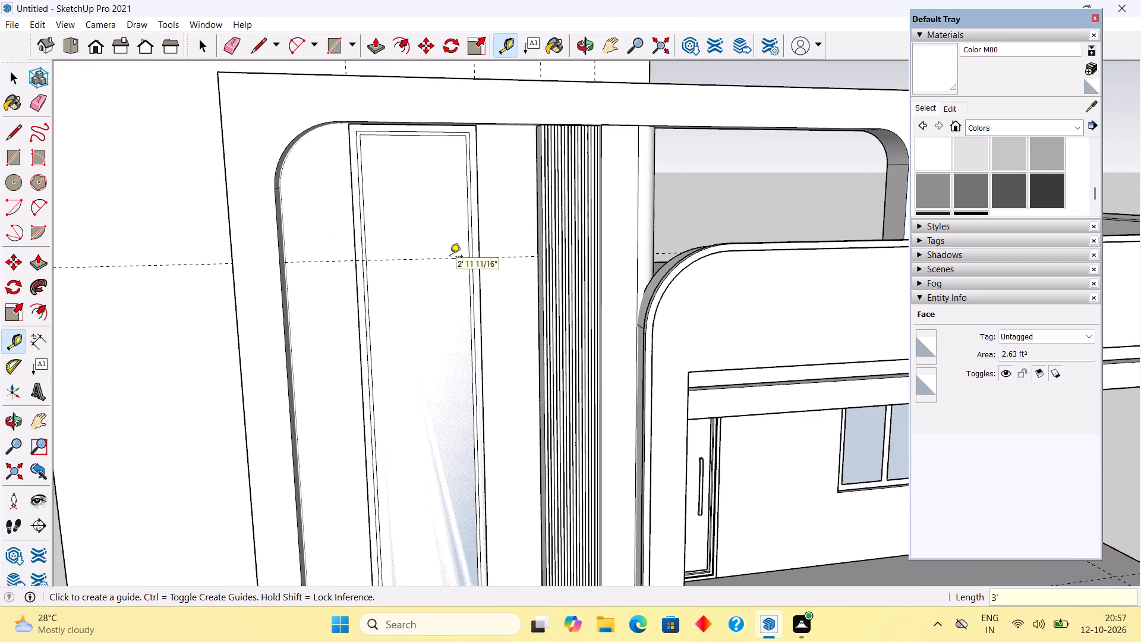
left_click(445, 263)
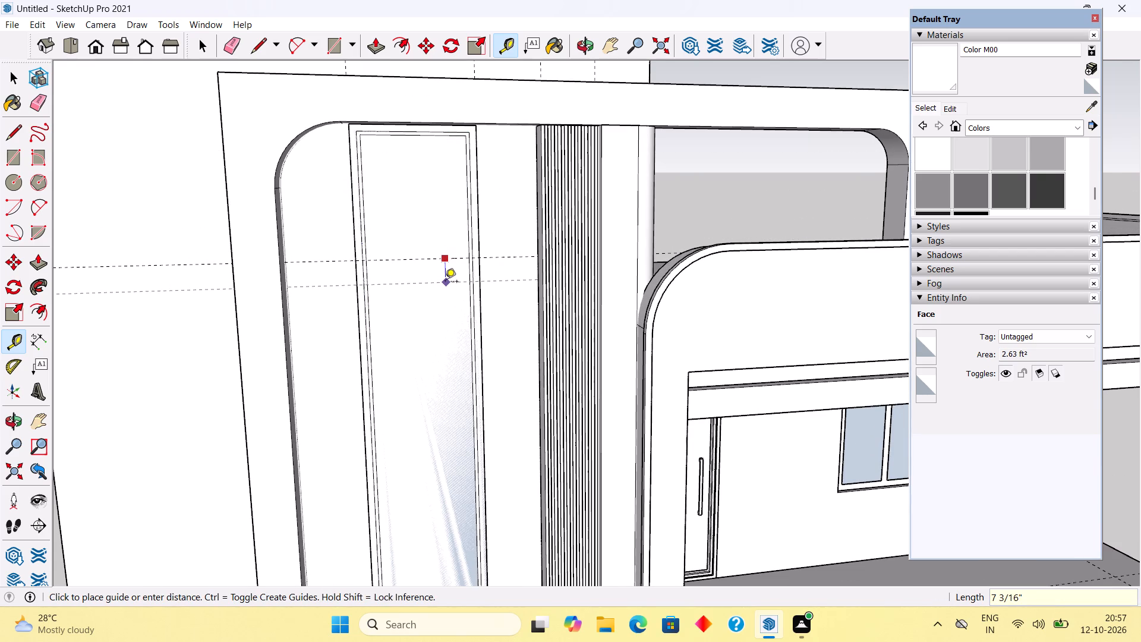
type("2\"")
key("Return")
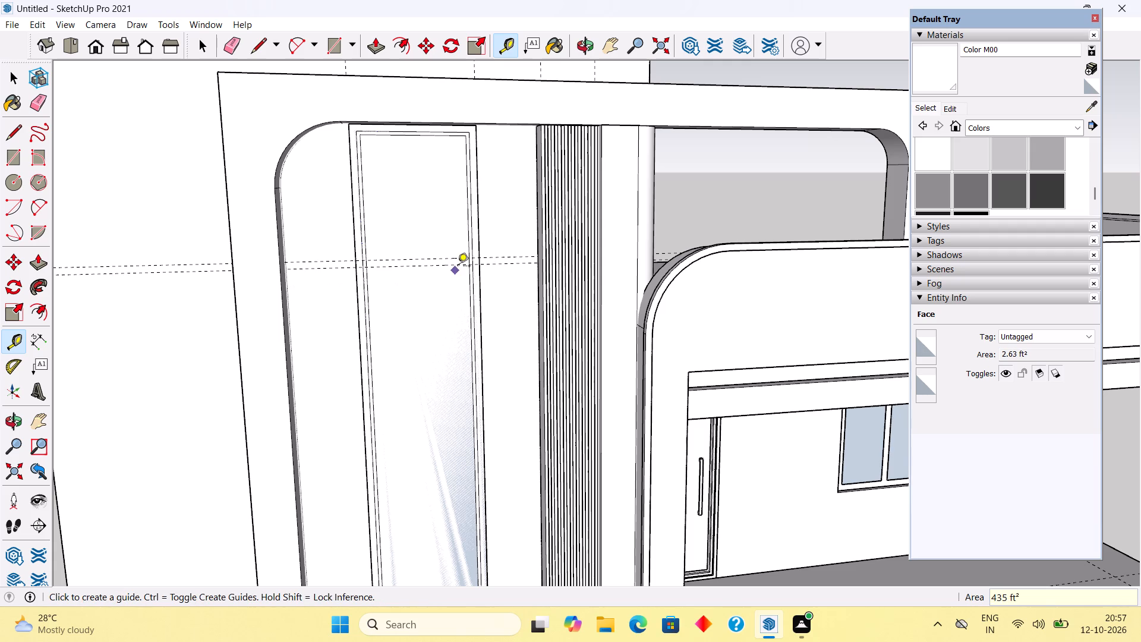
Place a second pair of horizontal guides, 3' below the first pair's lower guide and 2" apart.
left_click(435, 266)
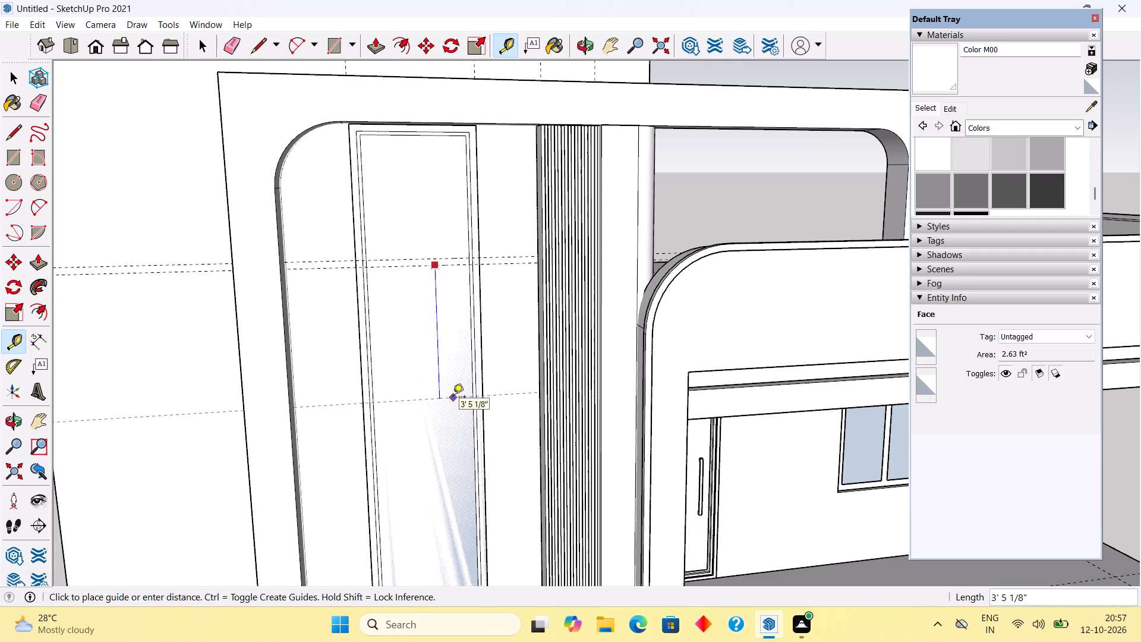
type("3'")
key("Return")
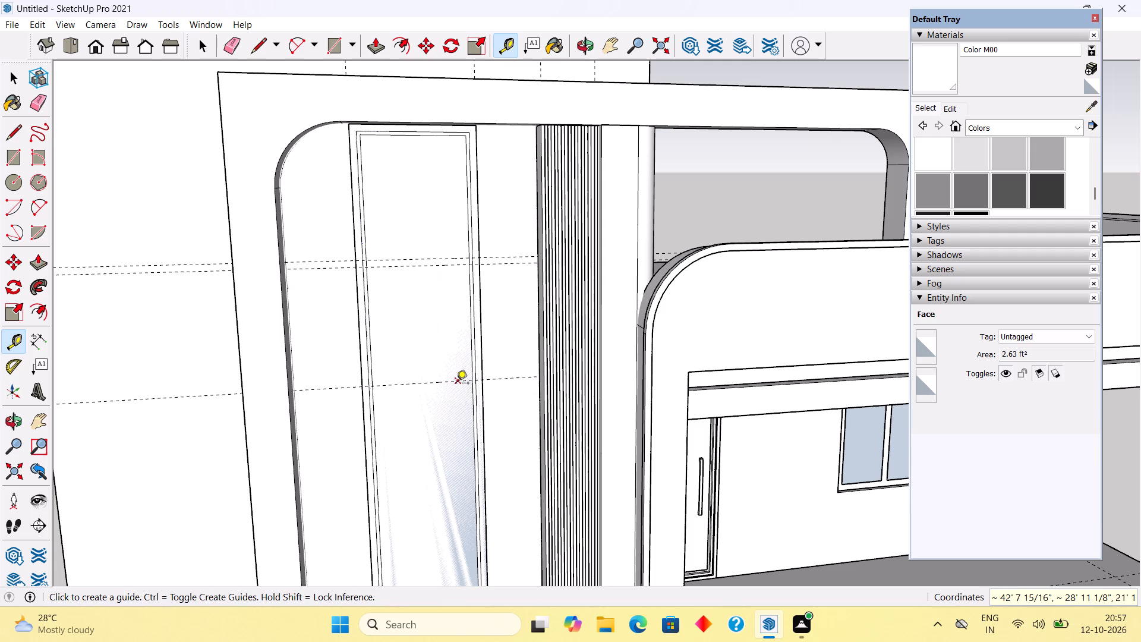
left_click(394, 385)
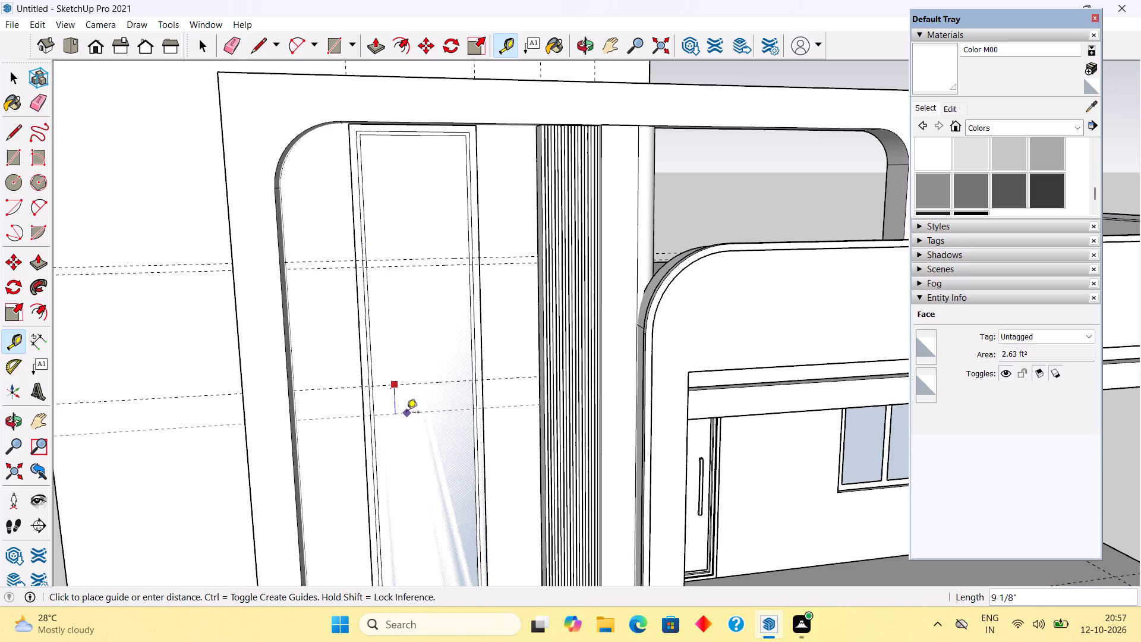
type("2\"")
key("Return")
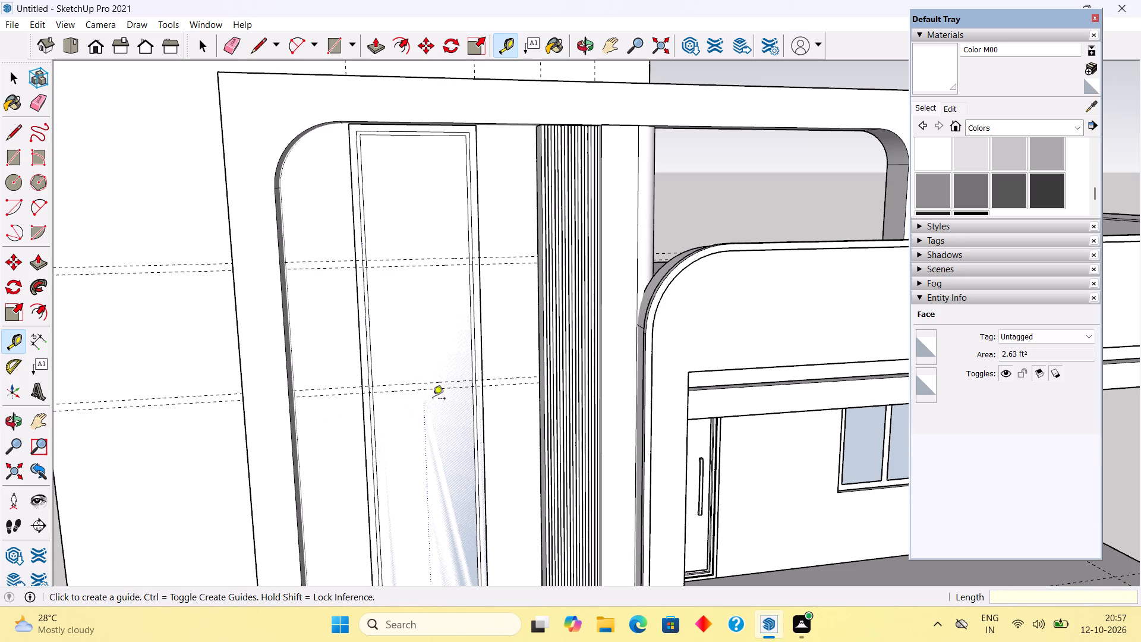
Place a third pair of horizontal guides, 3' below the second pair's lower guide and 2" apart.
left_click(460, 390)
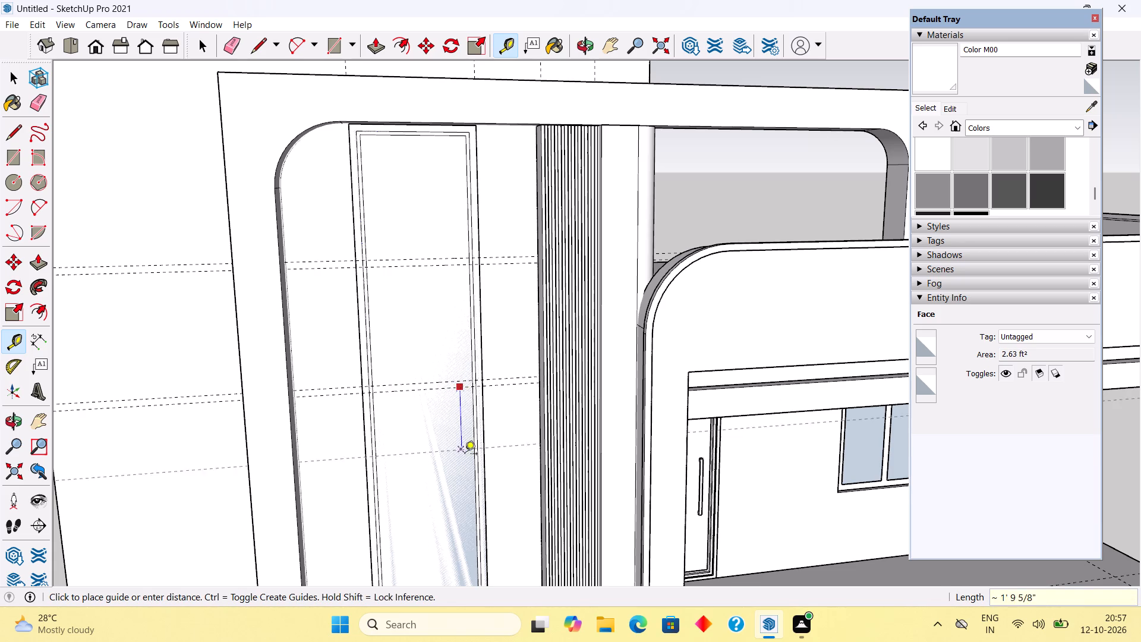
scroll(467, 479, "down", 6)
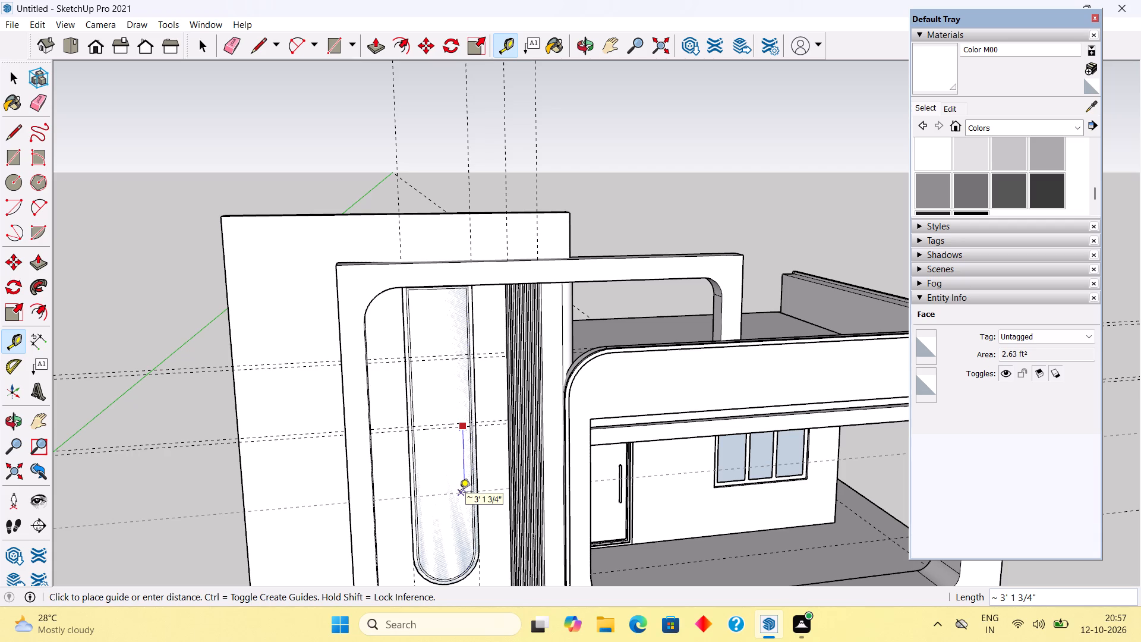
type("3'")
key("Return")
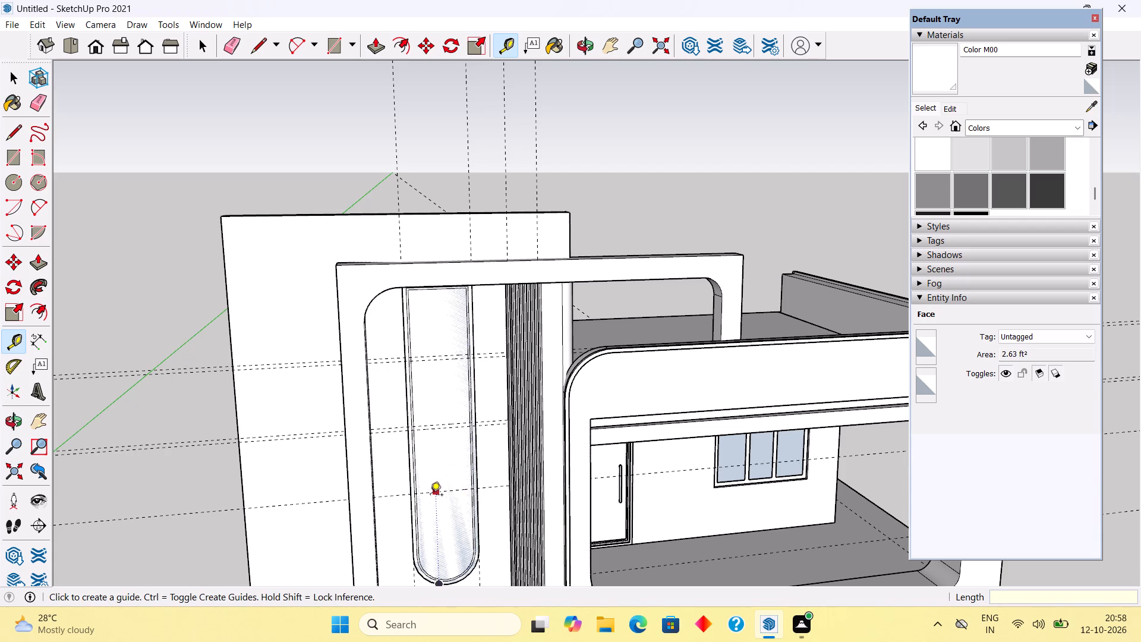
scroll(451, 492, "up", 6)
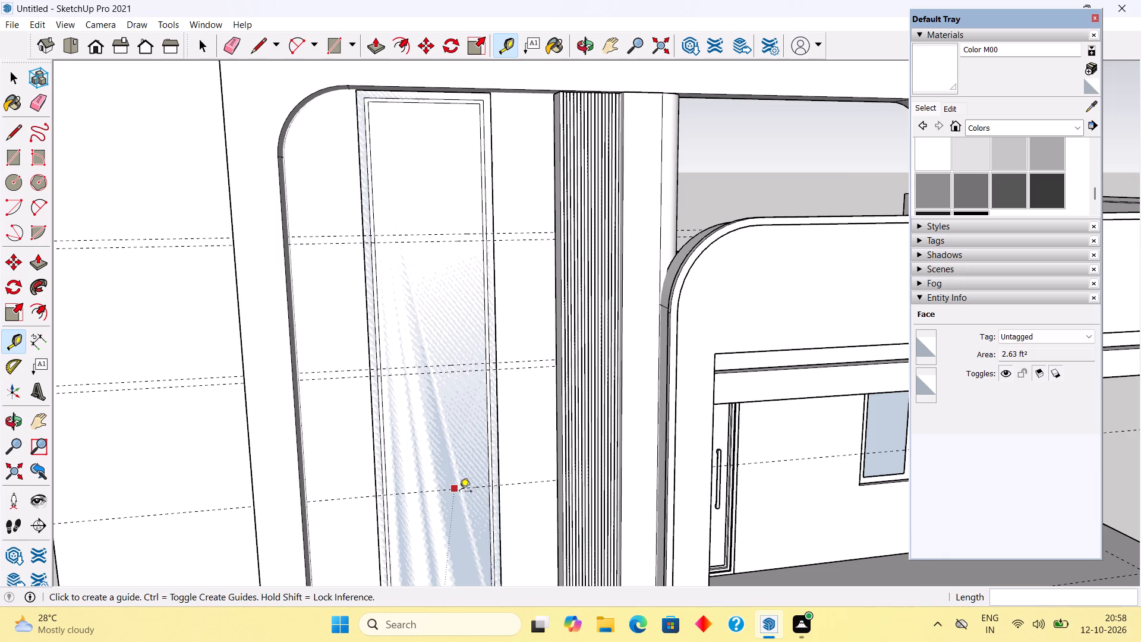
left_click(455, 492)
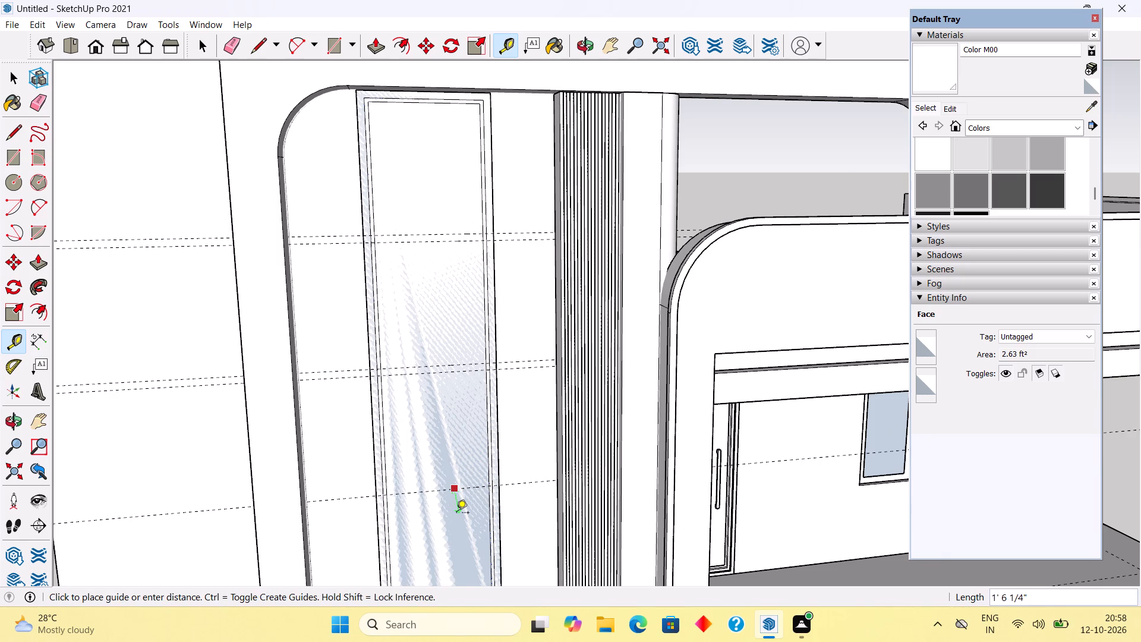
key("space")
type("t")
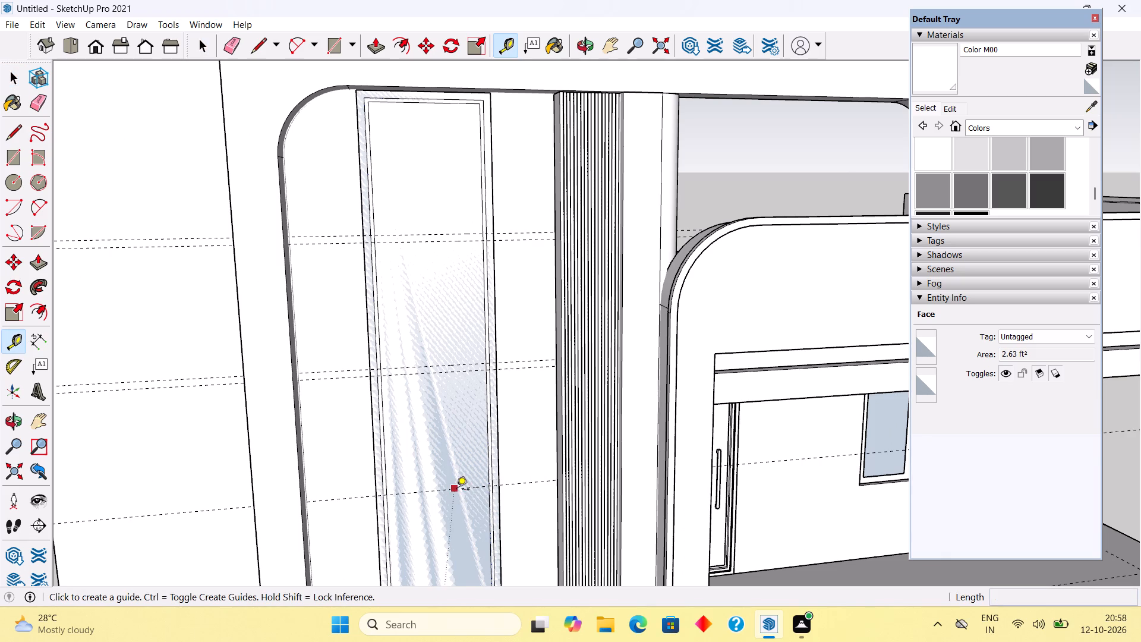
scroll(406, 499, "up", 6)
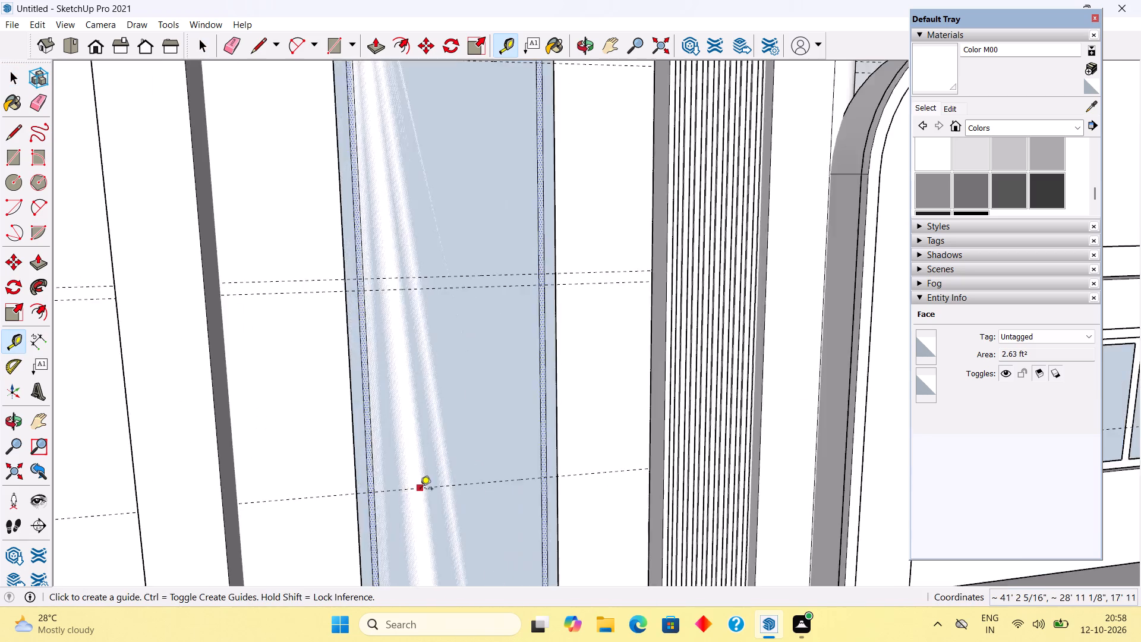
scroll(420, 490, "up", 4)
left_click(420, 489)
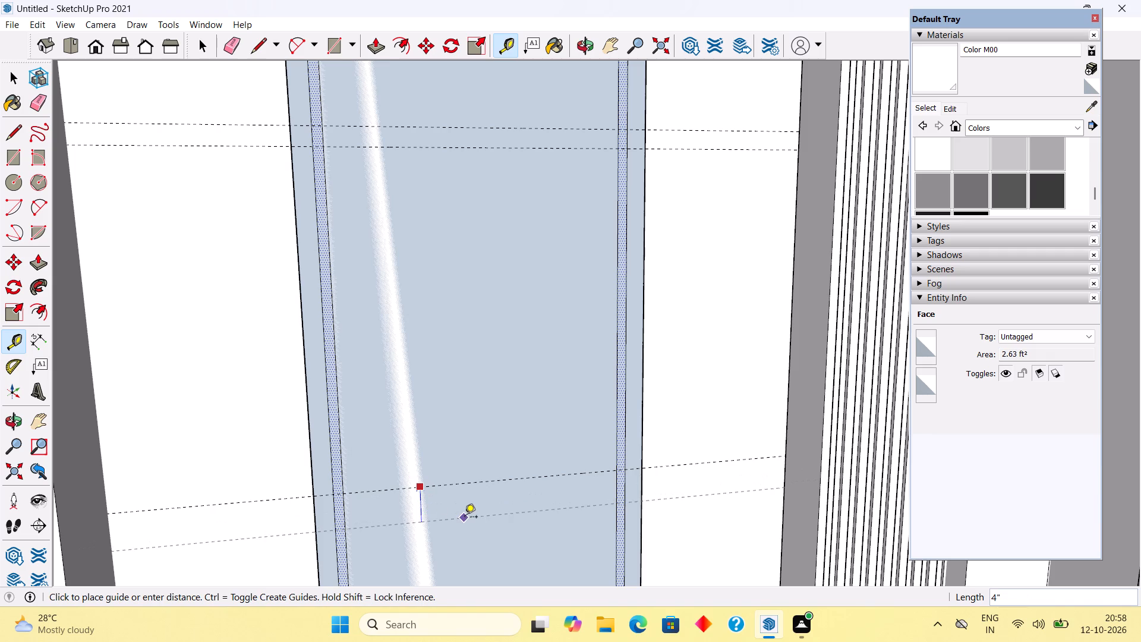
type("2\"")
key("Return")
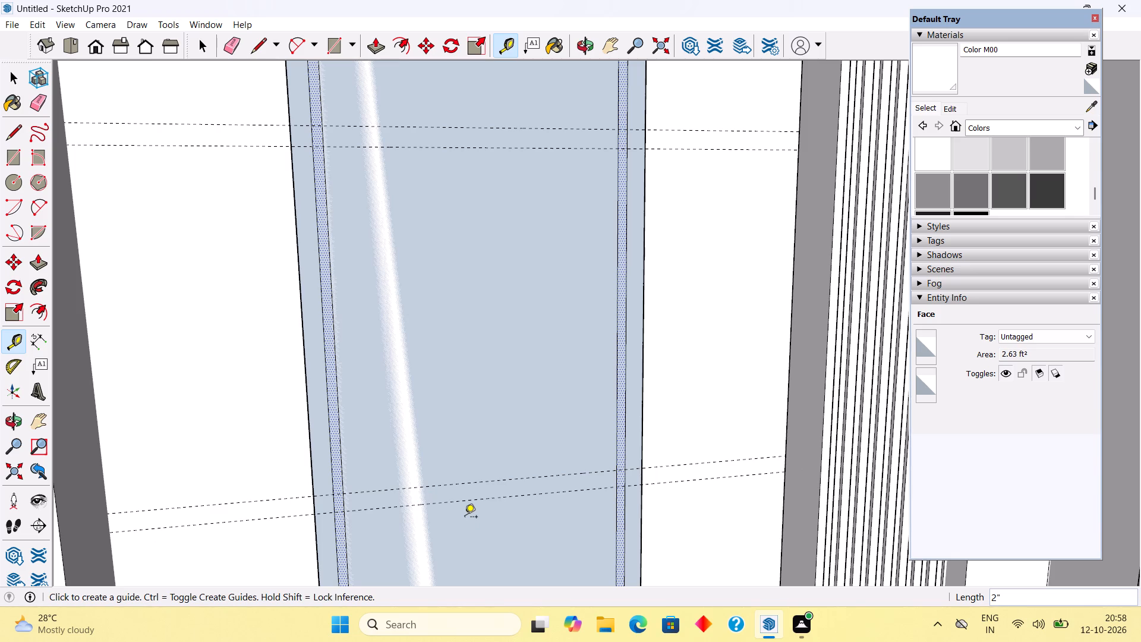
Draw two 2' 6" lines across the window's innermost panel along the lowest pair of guides.
key("space")
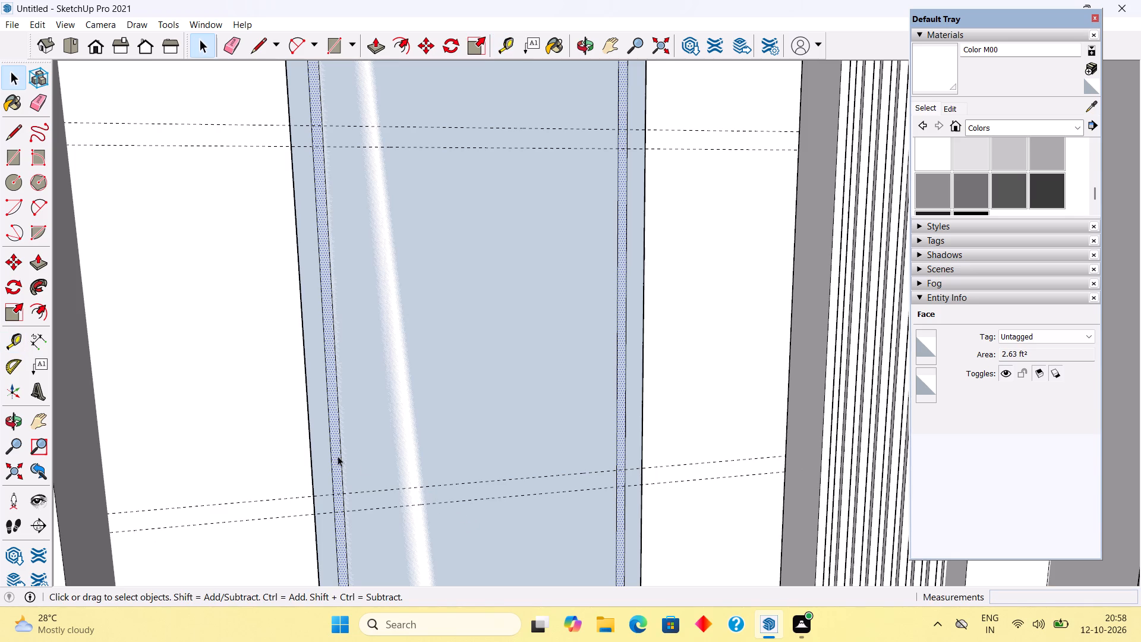
left_click(326, 460)
scroll(326, 460, "down", 2)
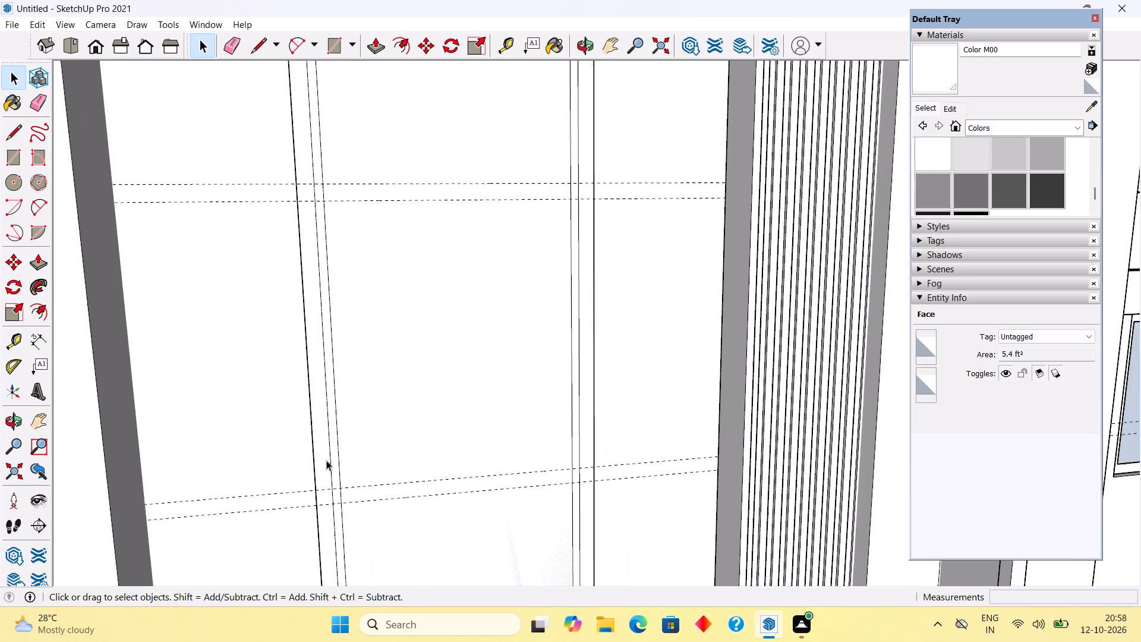
scroll(326, 460, "up", 3)
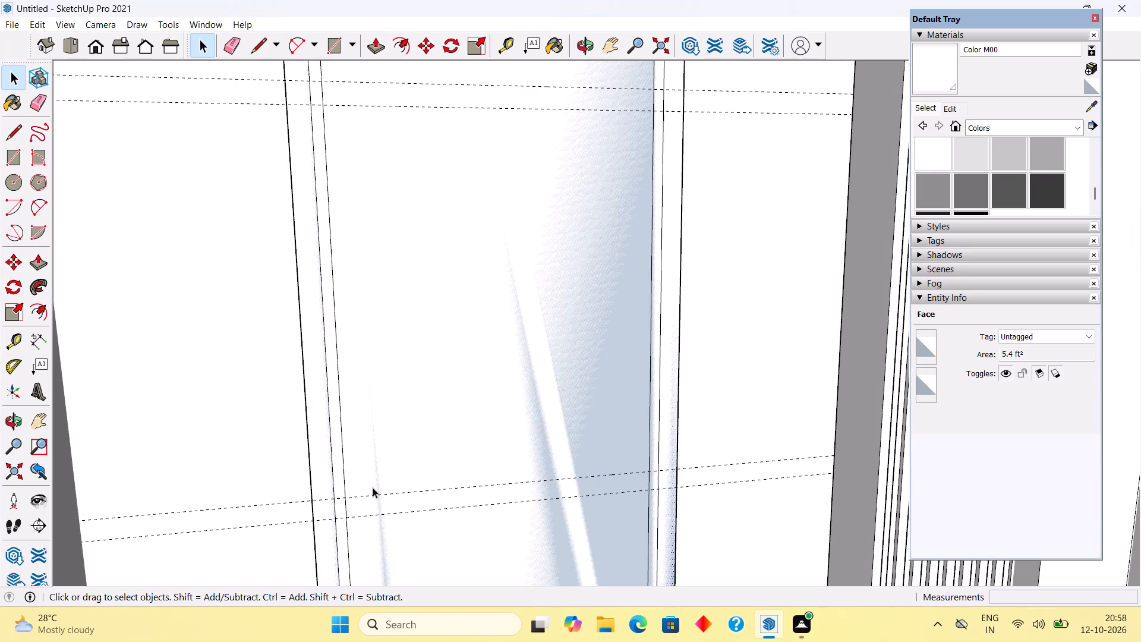
key("l")
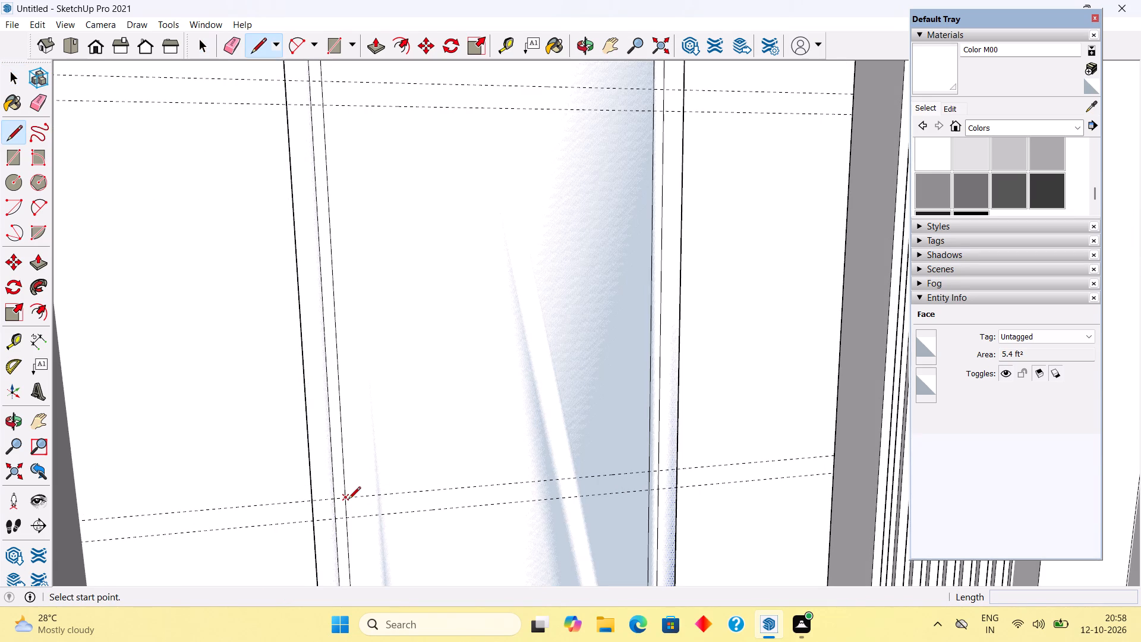
left_click(348, 500)
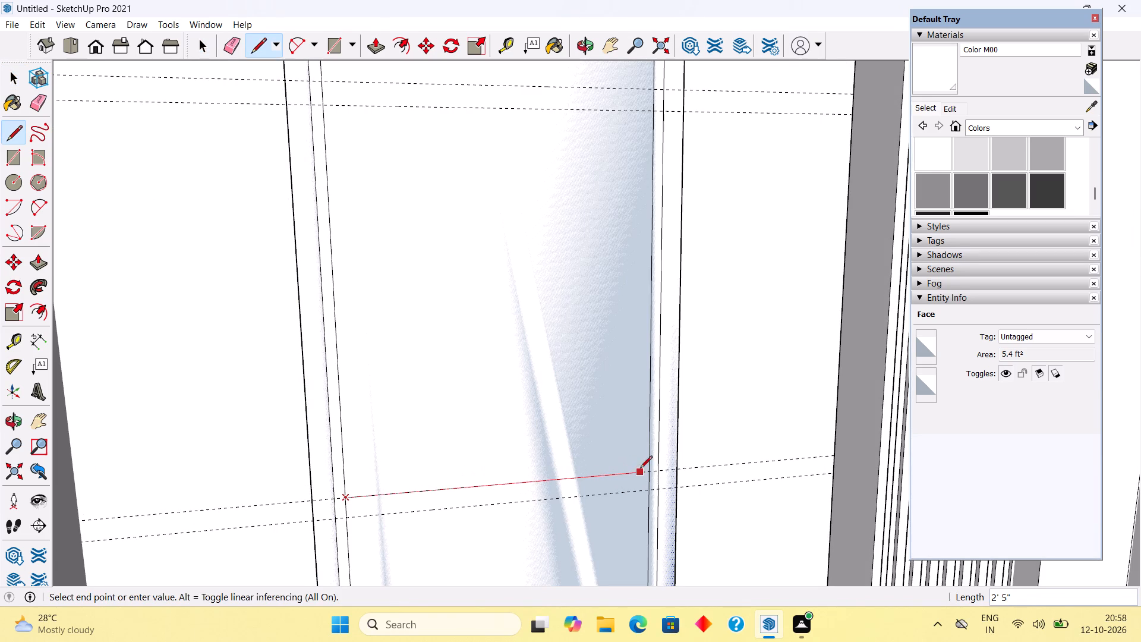
left_click(651, 473)
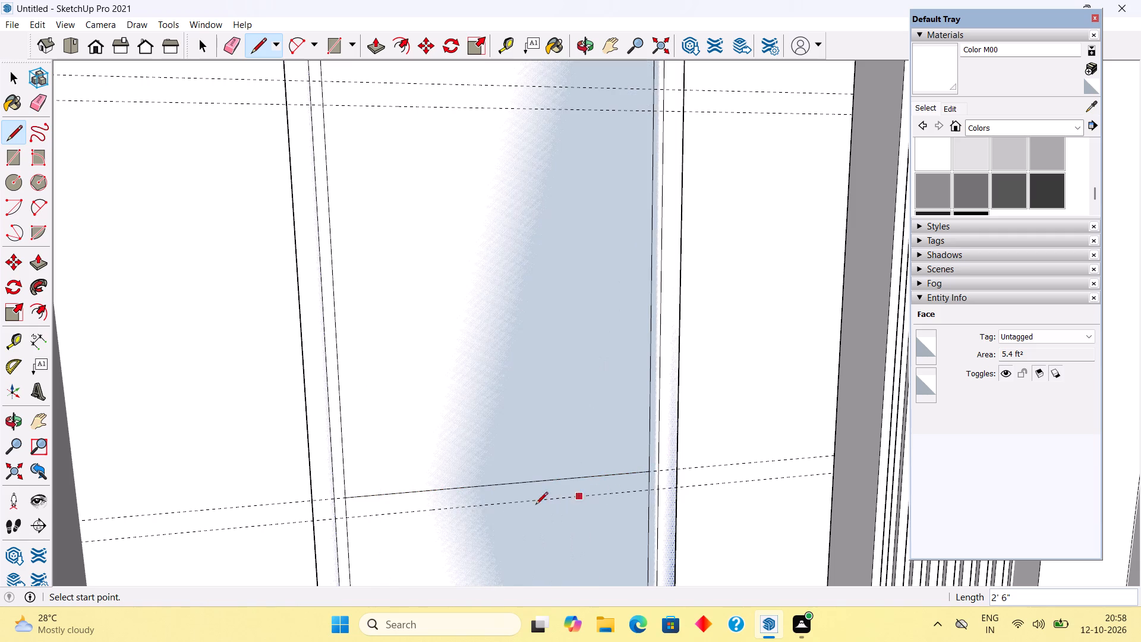
left_click(348, 521)
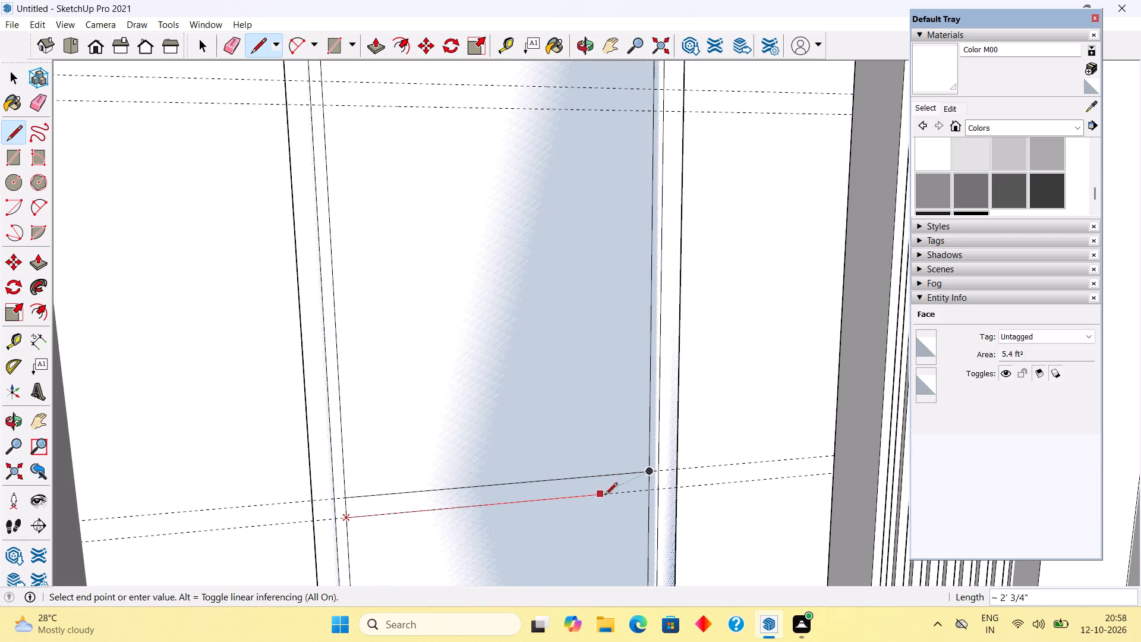
left_click(651, 493)
Draw two 2' 6" lines across the window's innermost panel along the uppermost pair of guides.
scroll(641, 493, "down", 11)
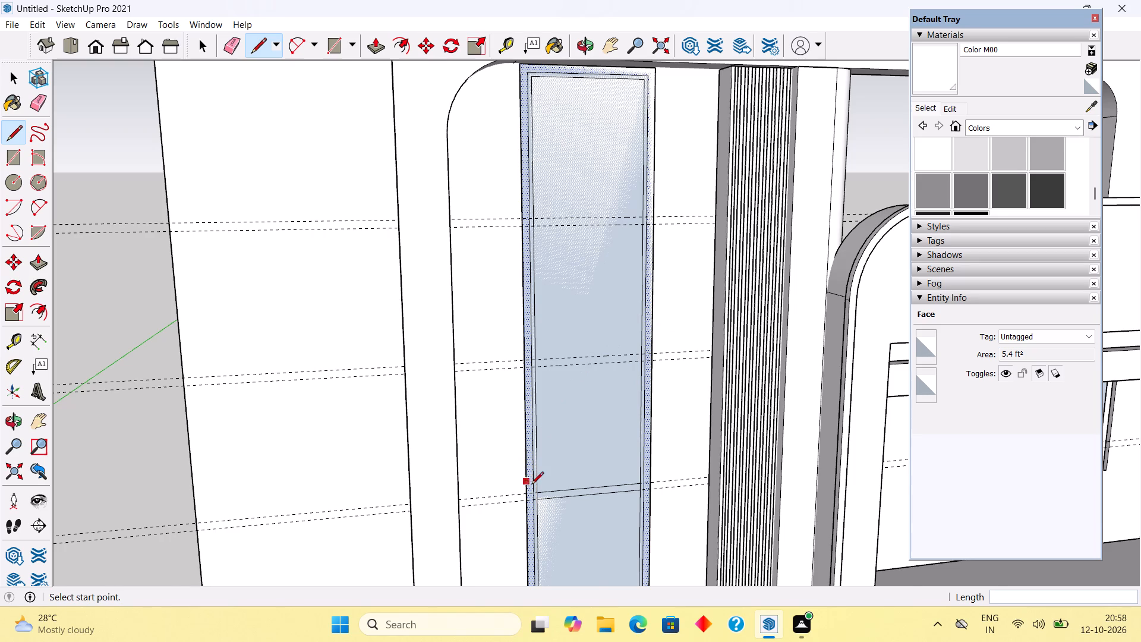
scroll(534, 490, "up", 4)
scroll(570, 453, "down", 5)
scroll(600, 392, "down", 3)
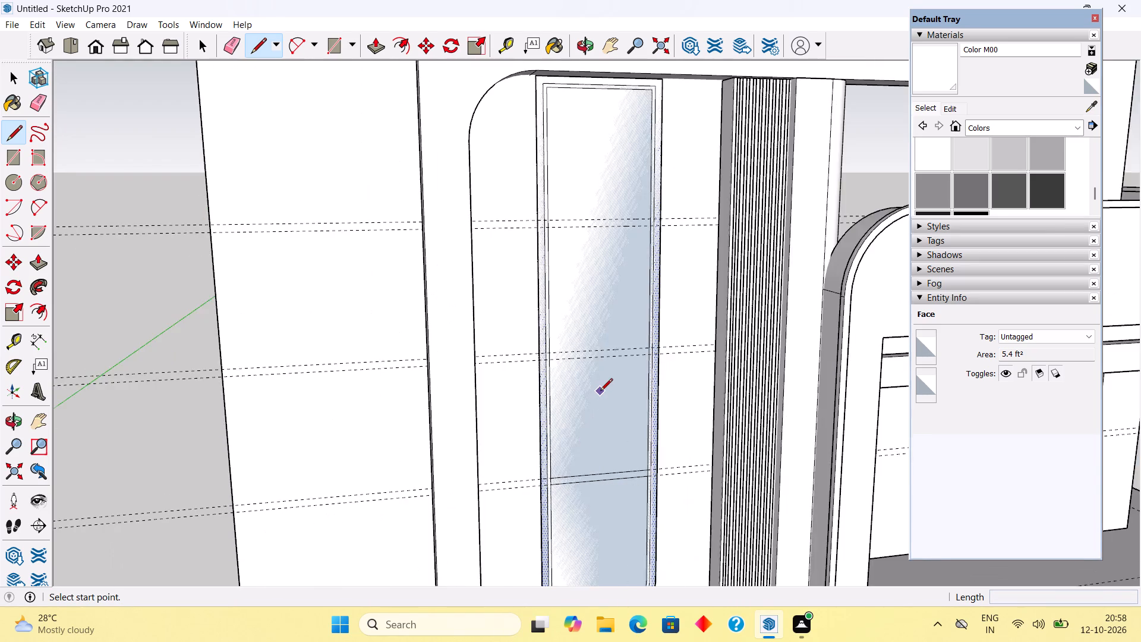
scroll(600, 392, "down", 2)
scroll(602, 240, "up", 4)
scroll(588, 291, "up", 1)
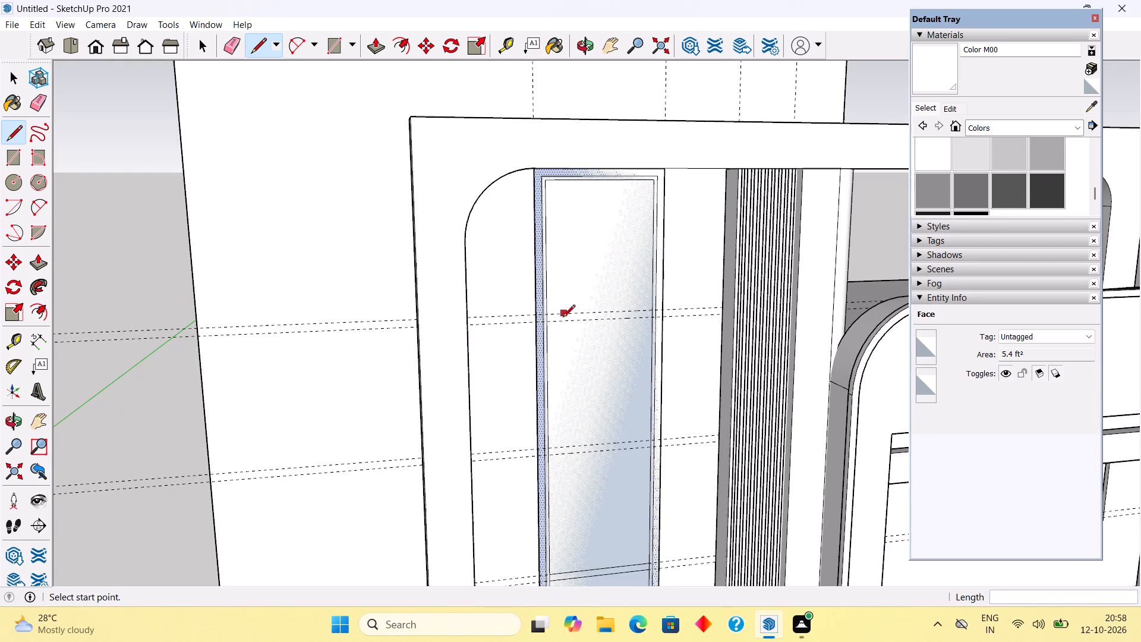
scroll(553, 314, "up", 1)
left_click(546, 314)
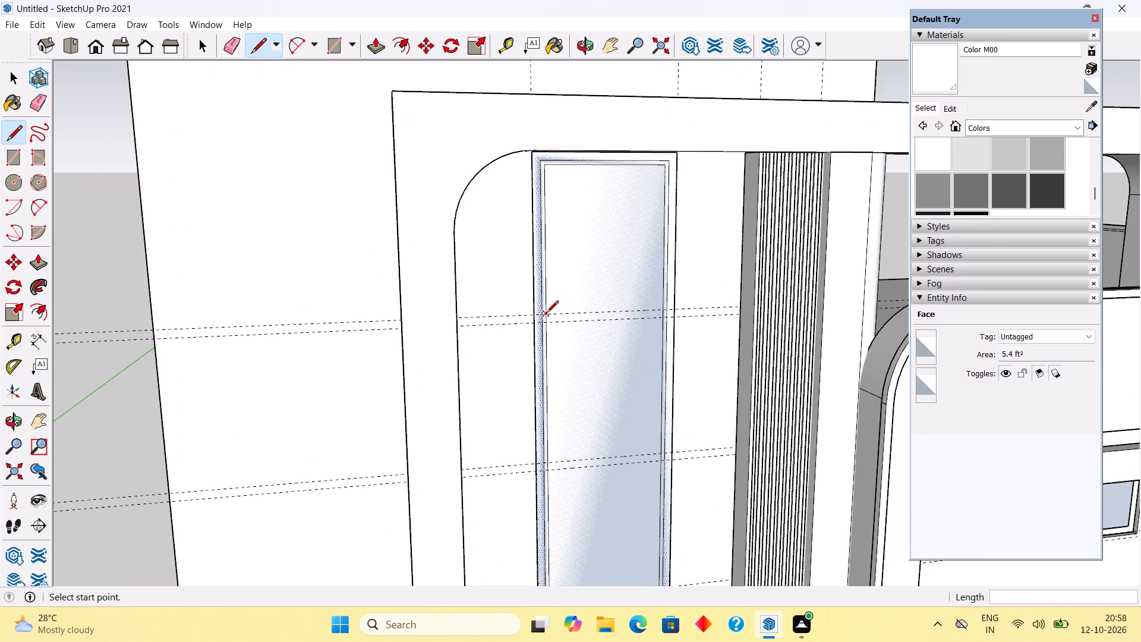
scroll(657, 323, "up", 4)
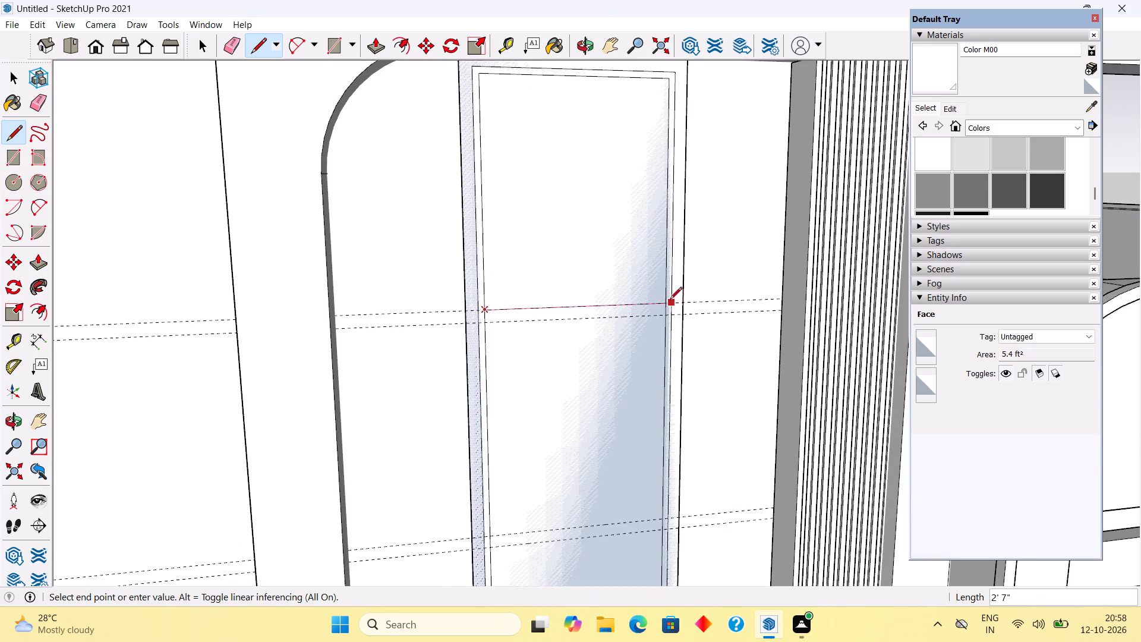
scroll(664, 304, "up", 5)
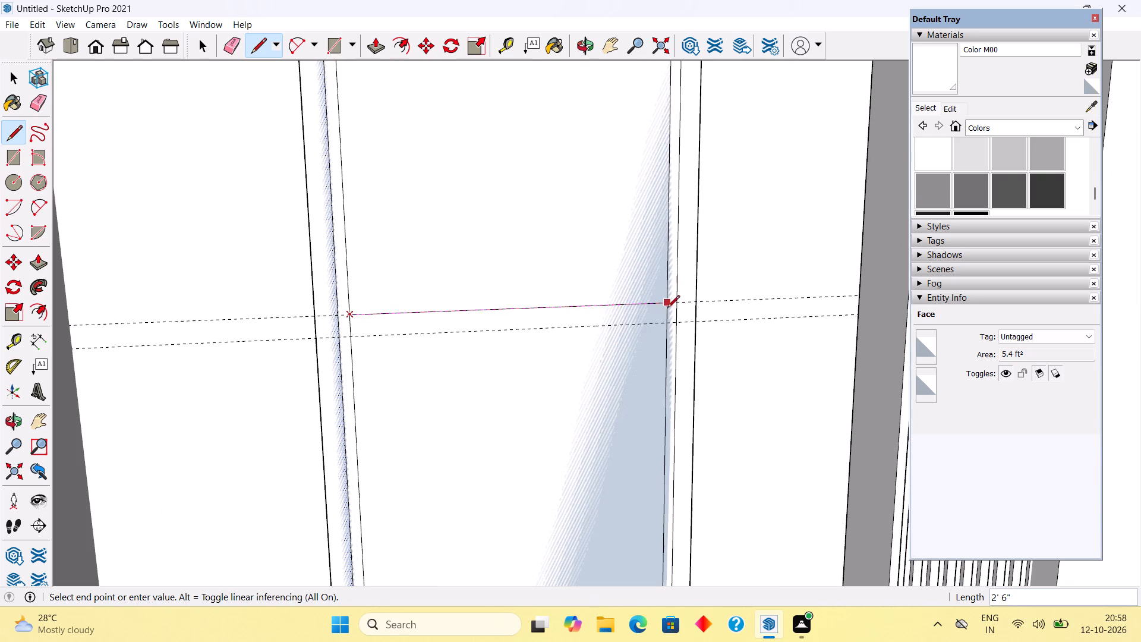
left_click(669, 304)
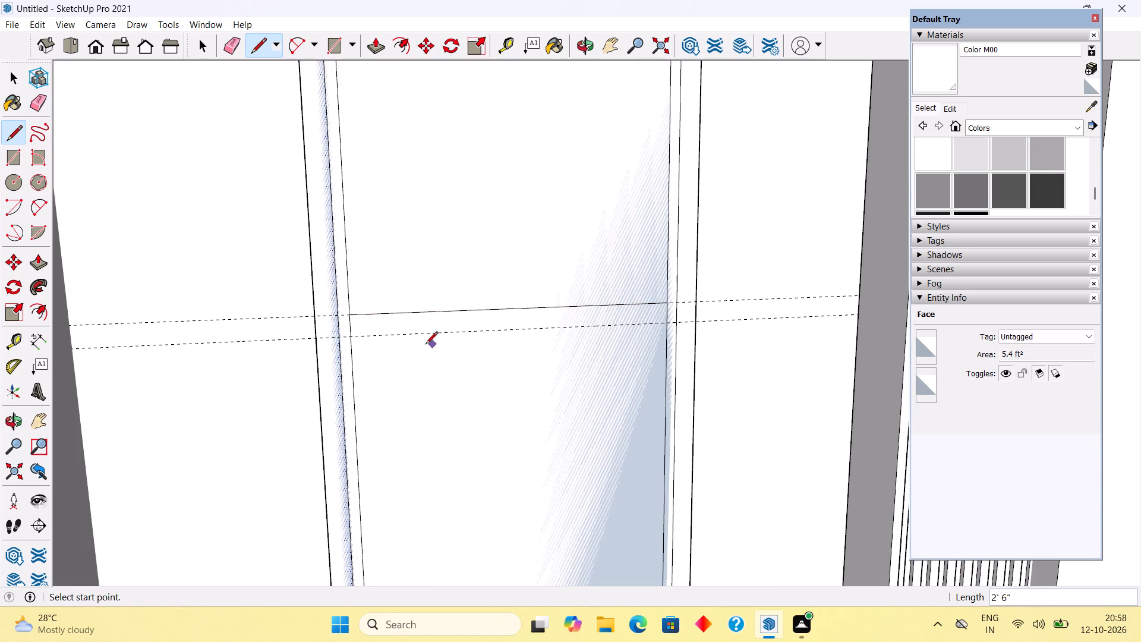
left_click(353, 336)
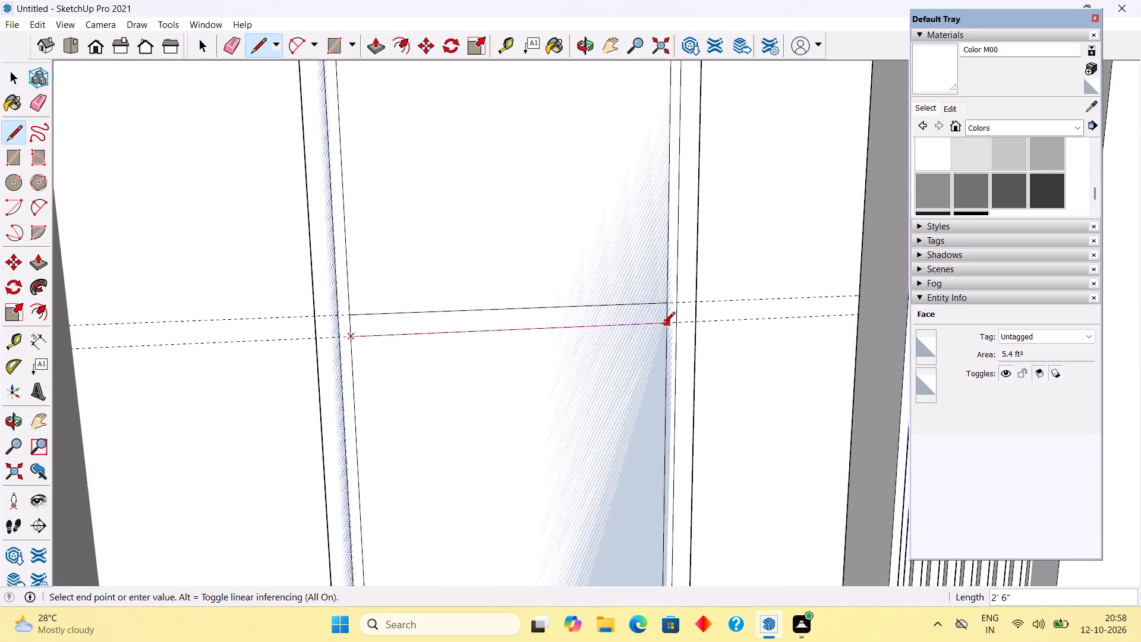
left_click(664, 325)
Draw two 2' 6" lines across the window's innermost panel along the middle pair of guides.
scroll(544, 266, "down", 6)
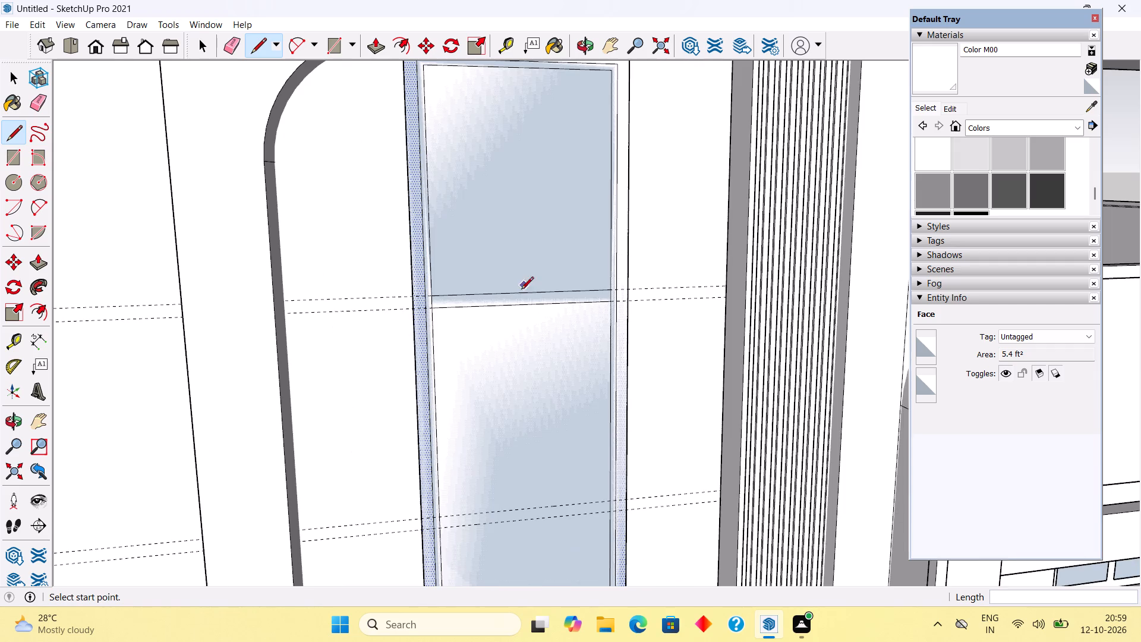
scroll(472, 556, "up", 6)
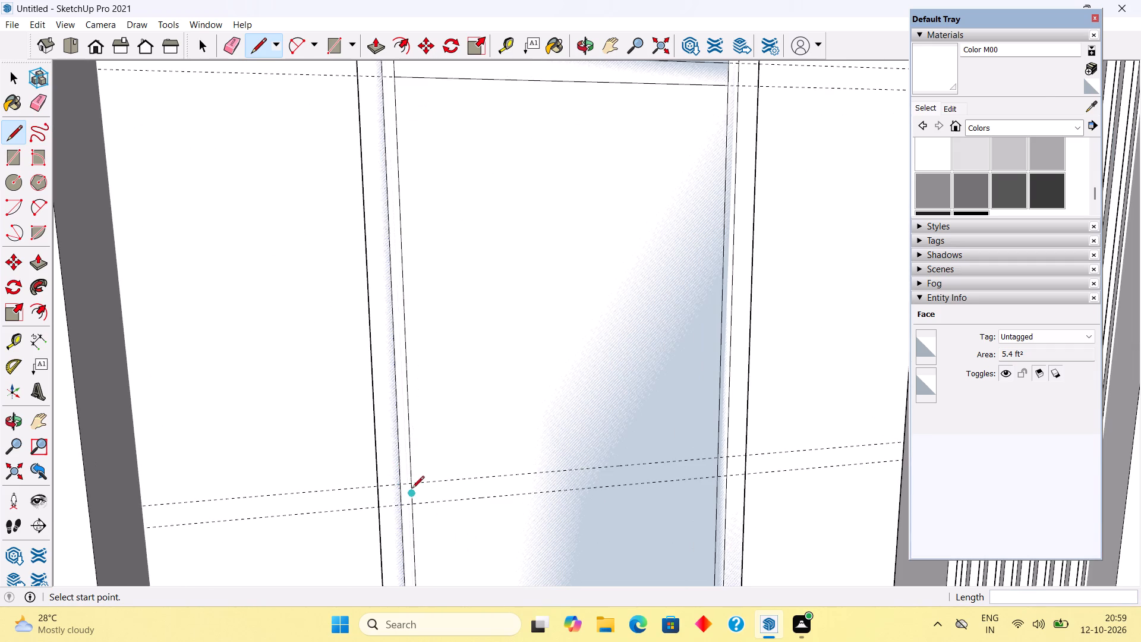
left_click(415, 484)
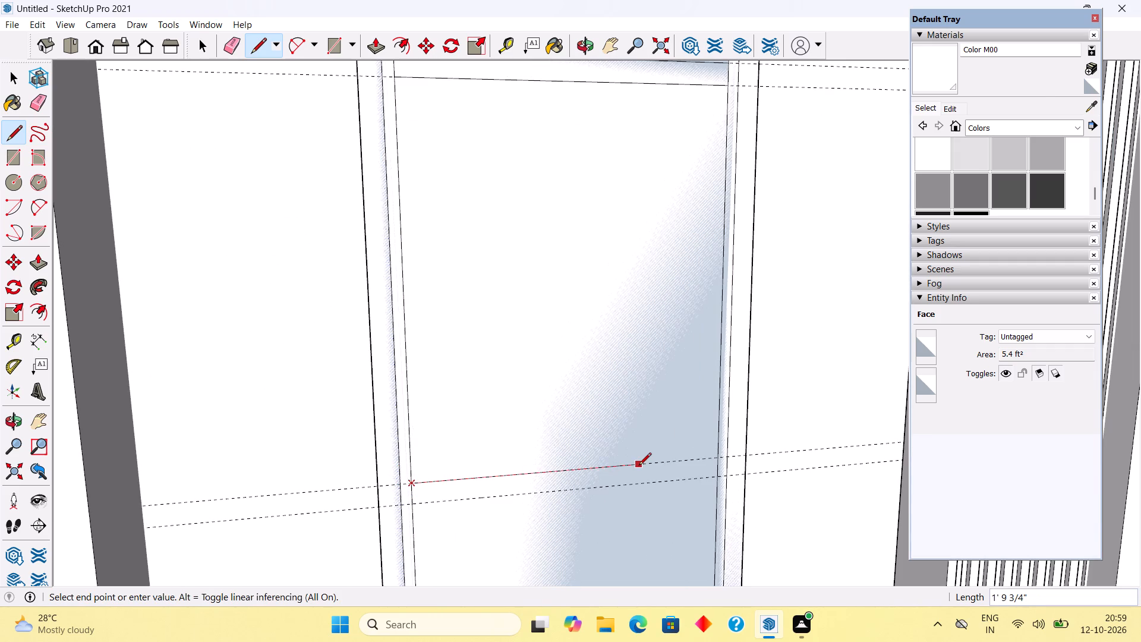
left_click(718, 460)
left_click(414, 505)
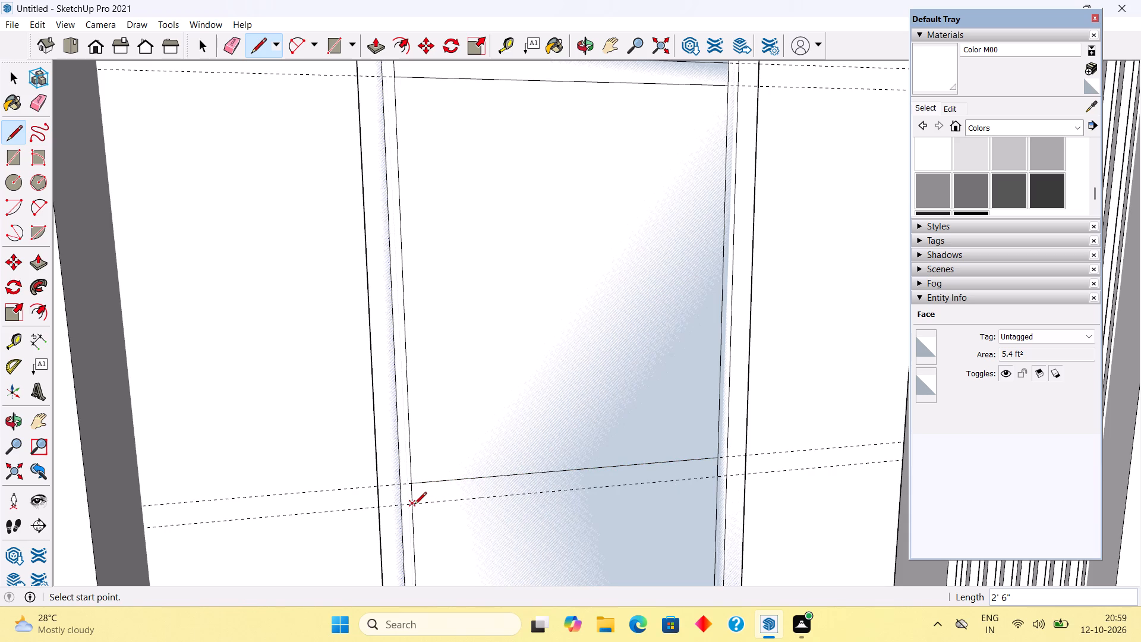
left_click(718, 477)
key("space")
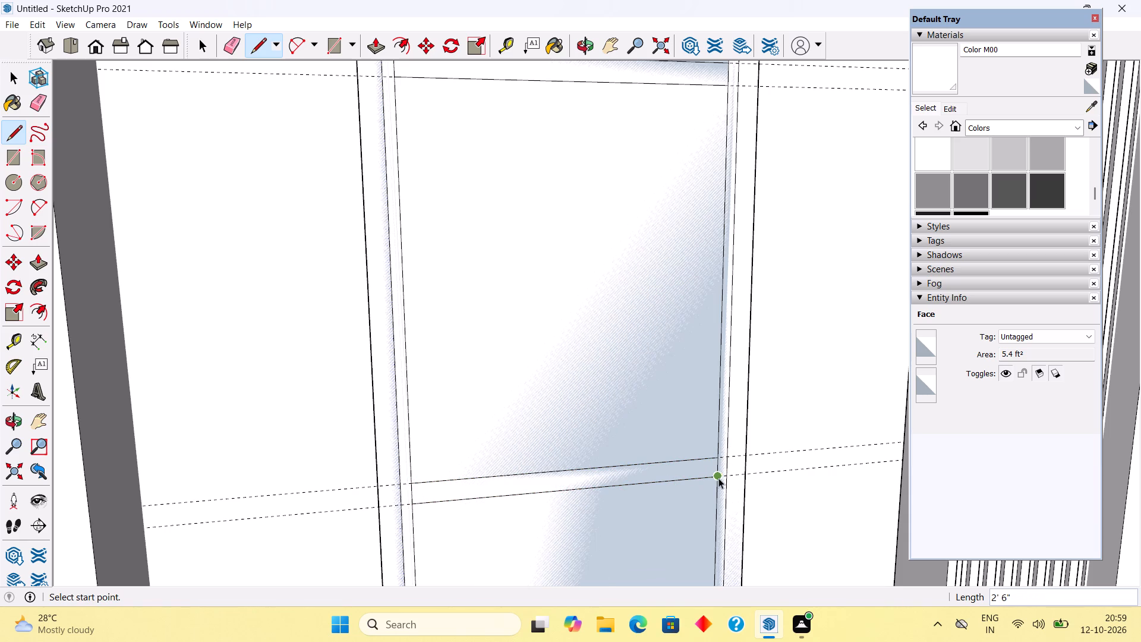
Erase the short edge segments at both ends of all three crossbars so they join the inner border.
type("re")
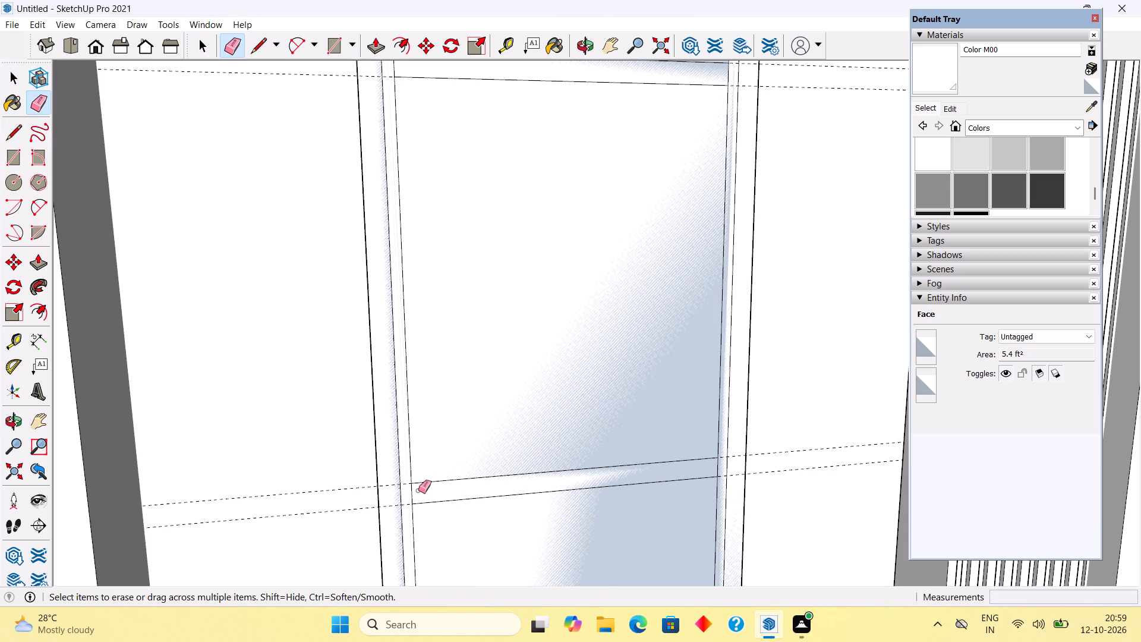
left_click(411, 496)
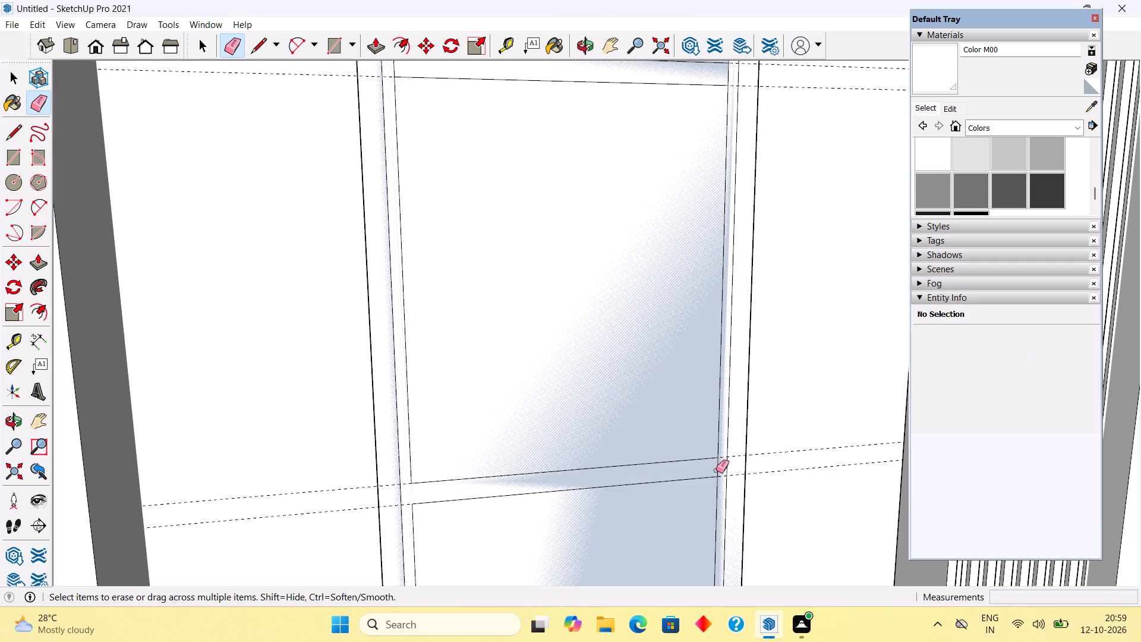
left_click(717, 470)
scroll(712, 470, "down", 5)
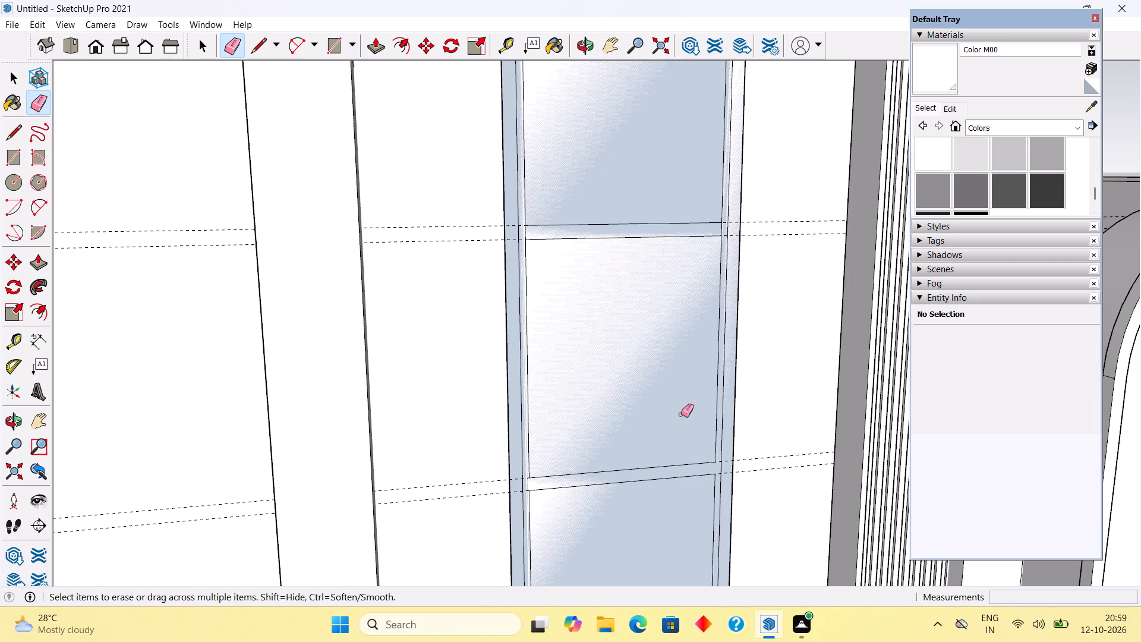
scroll(527, 235, "up", 3)
left_click(525, 235)
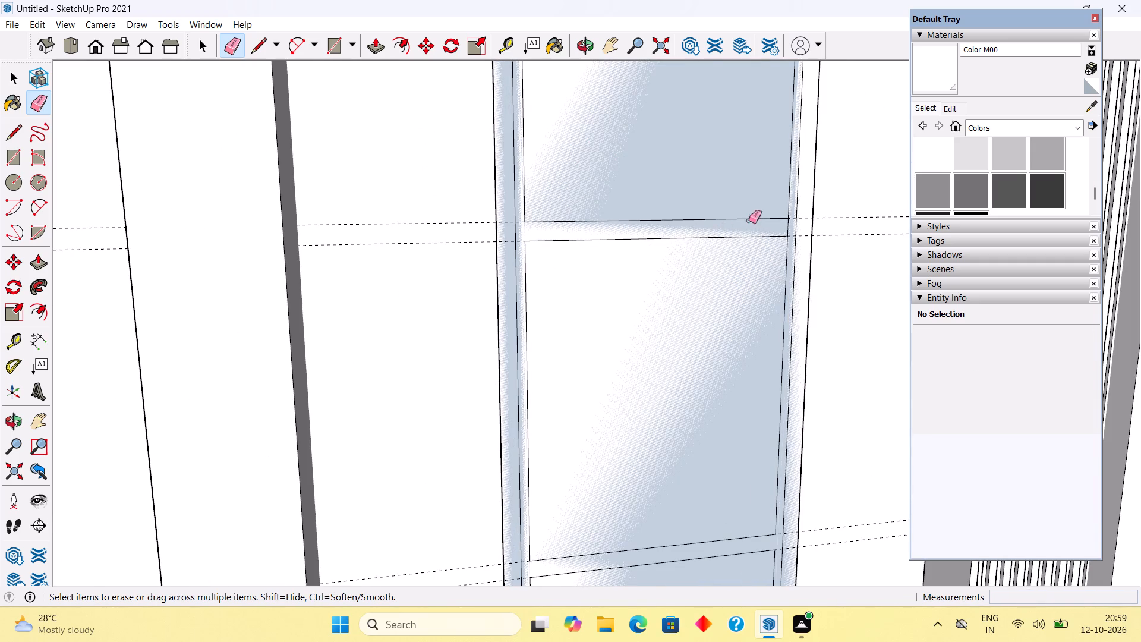
left_click(788, 229)
scroll(713, 301, "down", 8)
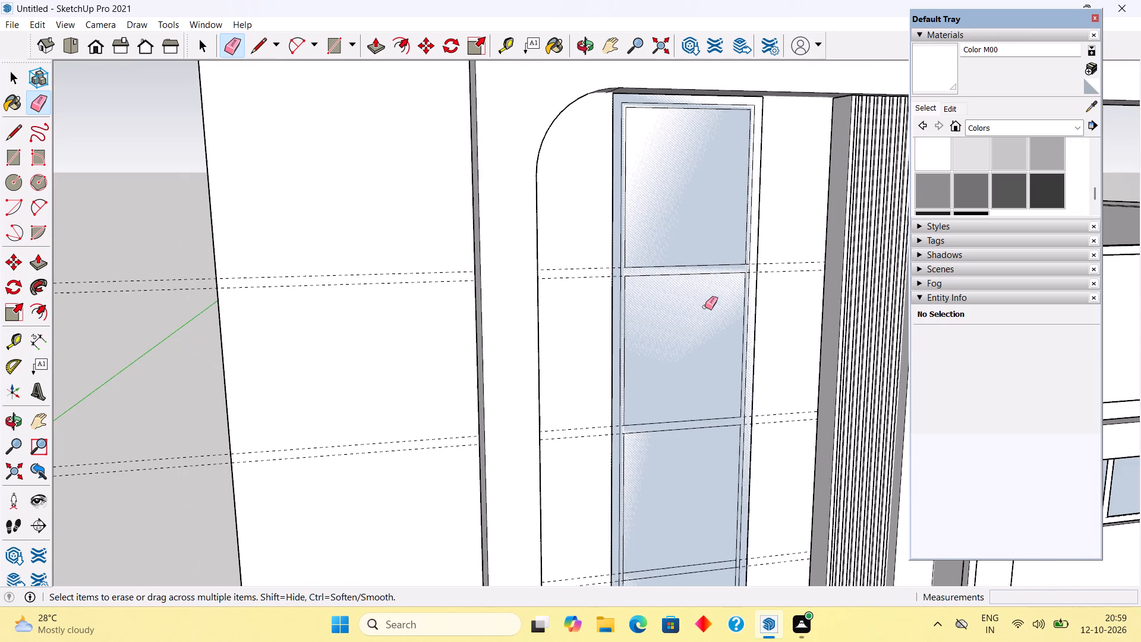
scroll(705, 307, "down", 5)
scroll(683, 562, "up", 6)
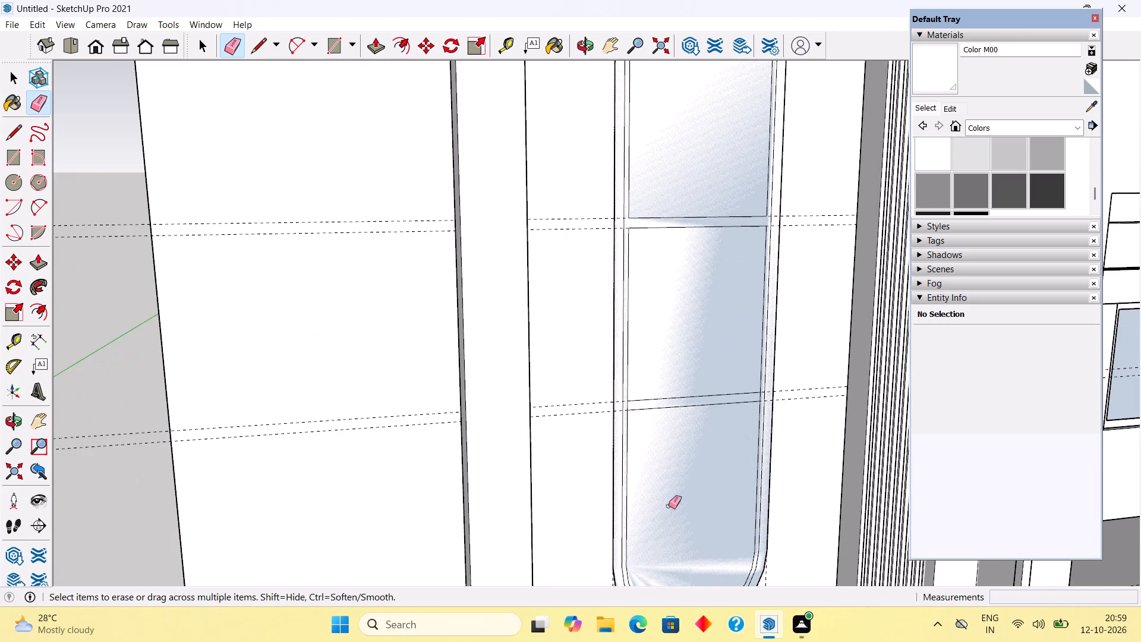
left_click(626, 408)
left_click(761, 398)
key("space")
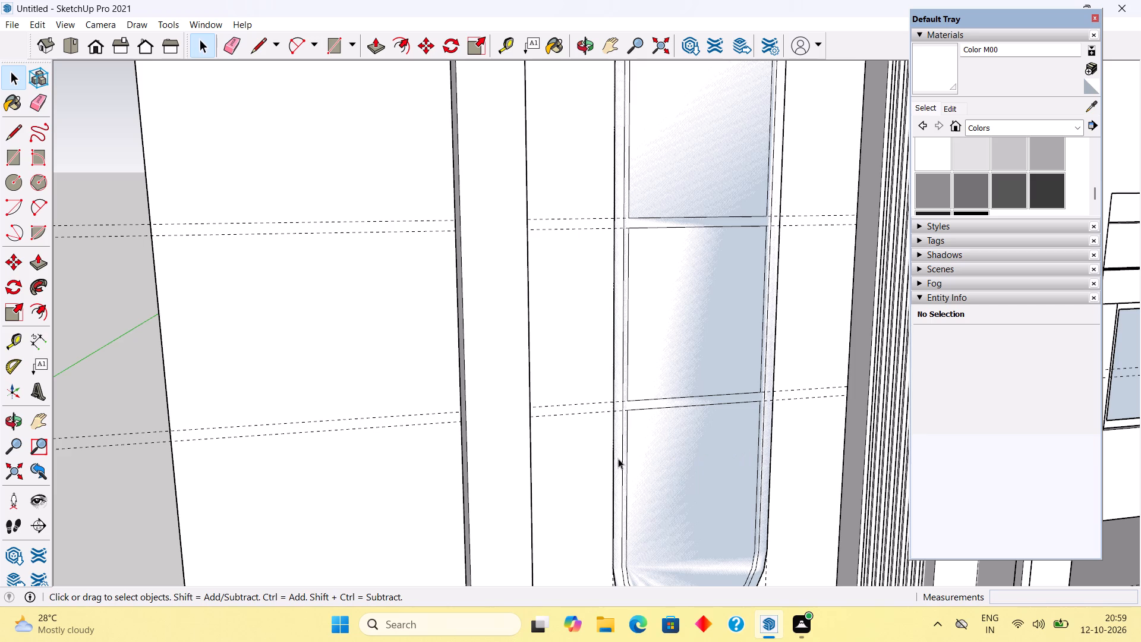
Pull the window's outer border face out 2" from the wall.
left_click(618, 458)
scroll(622, 455, "down", 6)
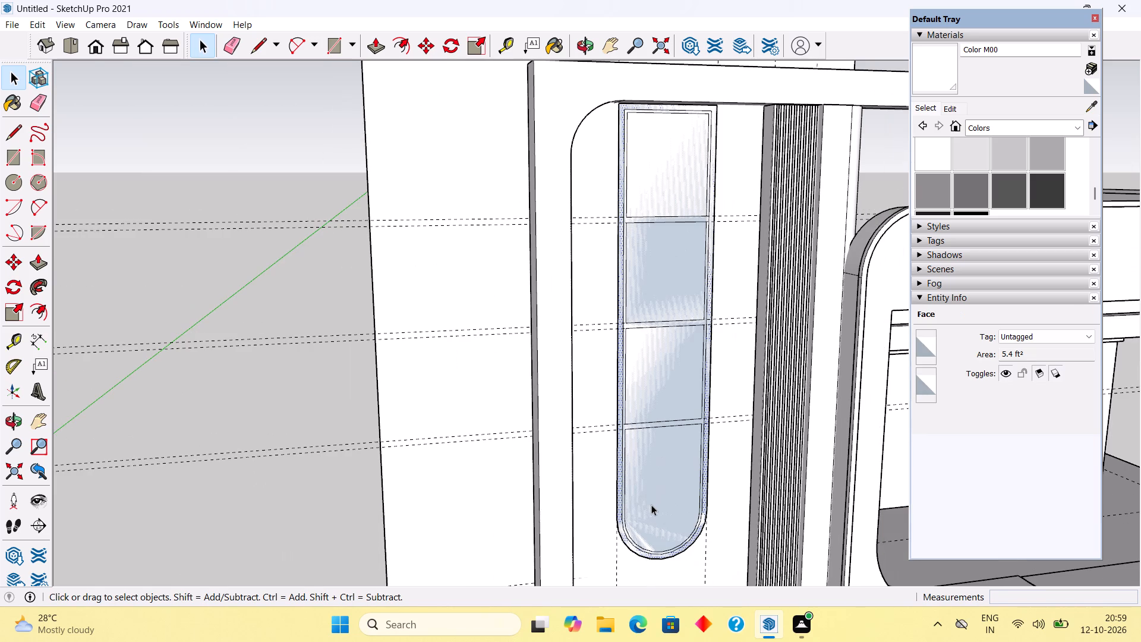
key("p")
scroll(622, 539, "up", 7)
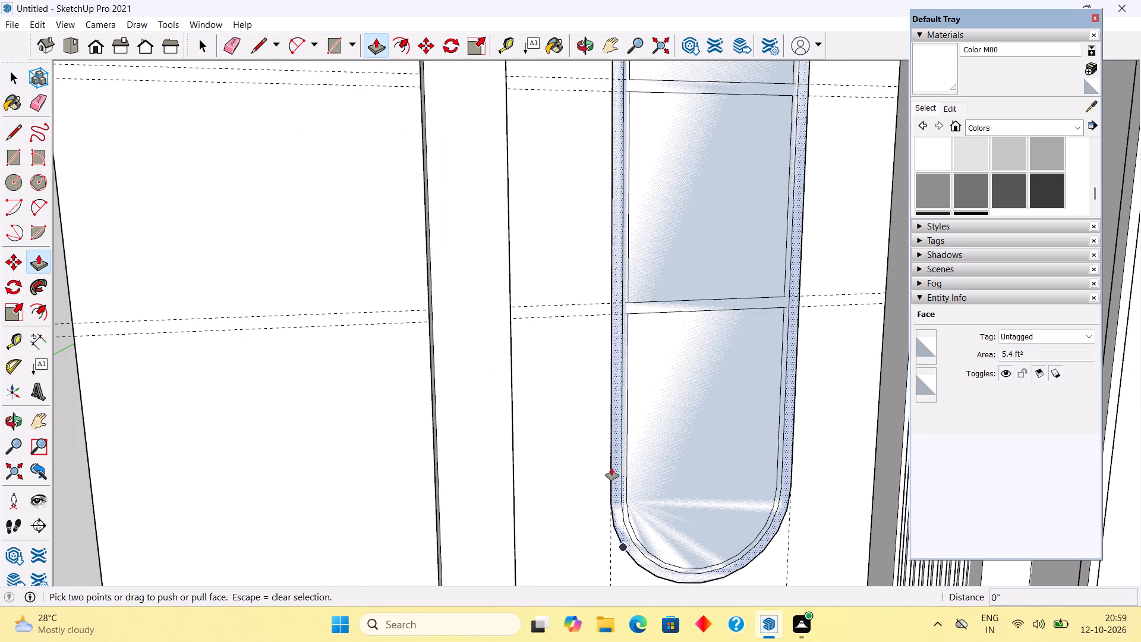
left_click(617, 476)
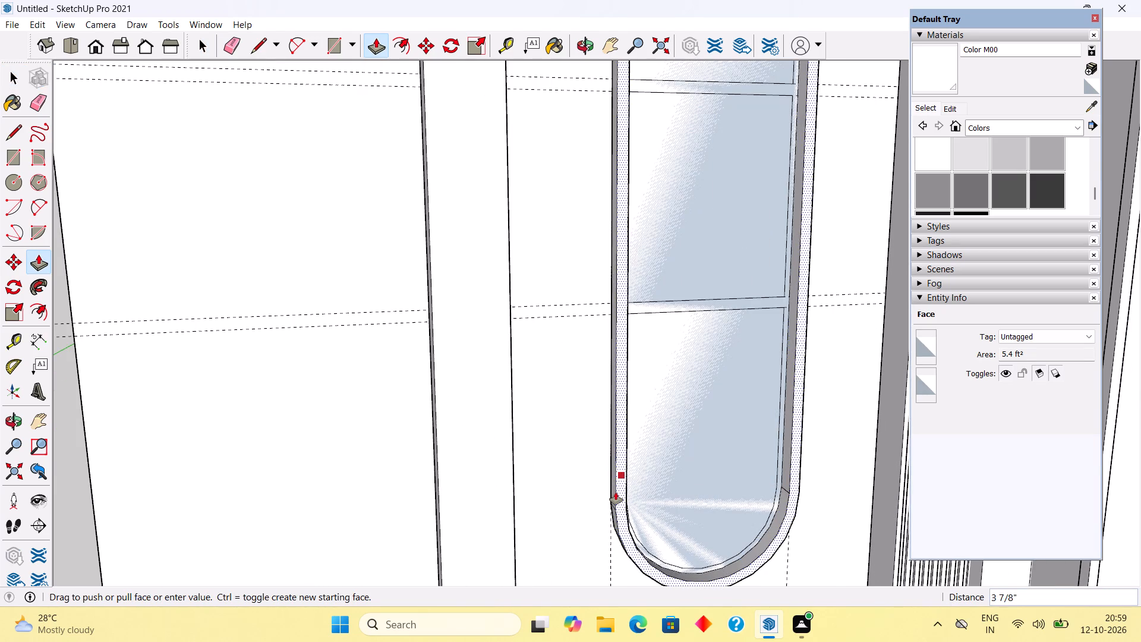
type("2\"")
key("Return")
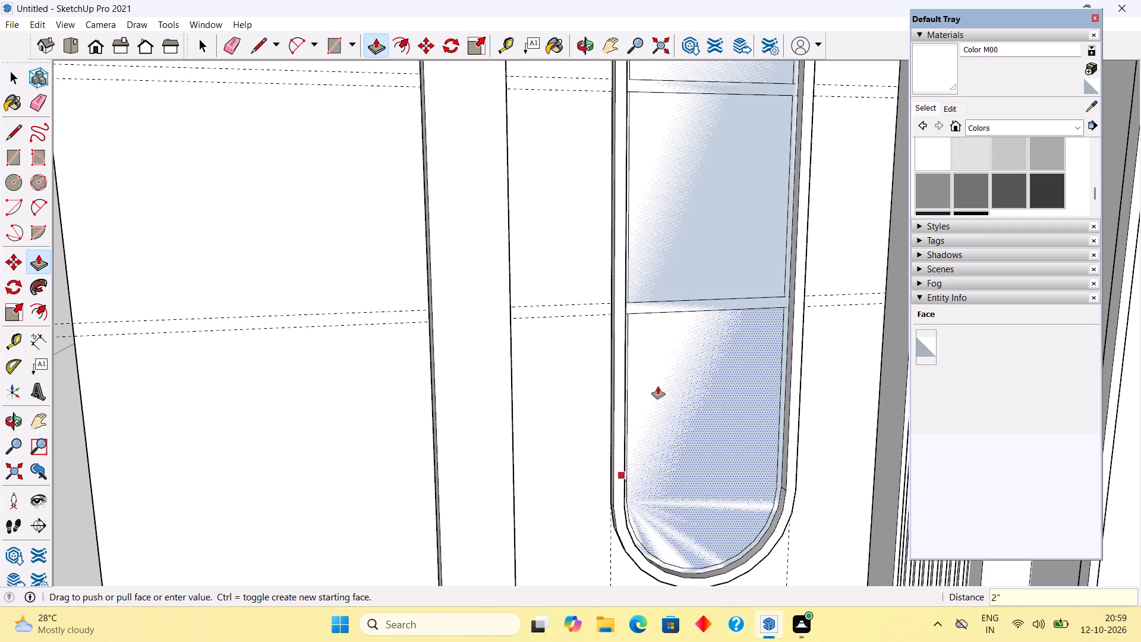
Pull the joined inner border and crossbar face out 1.5".
left_click(666, 302)
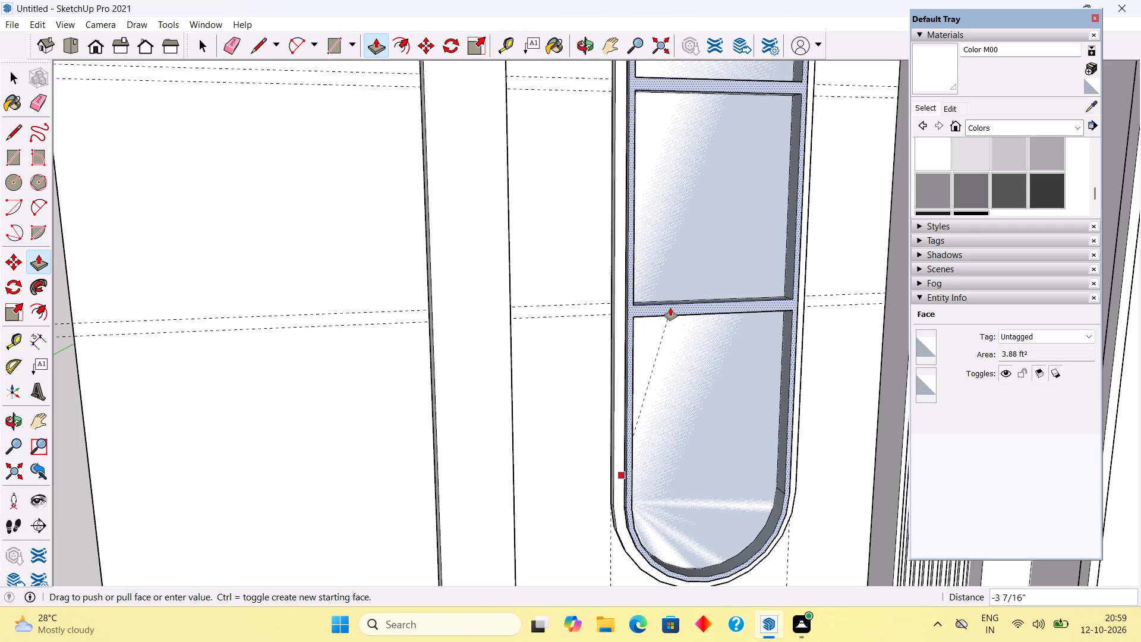
type("1.5\"")
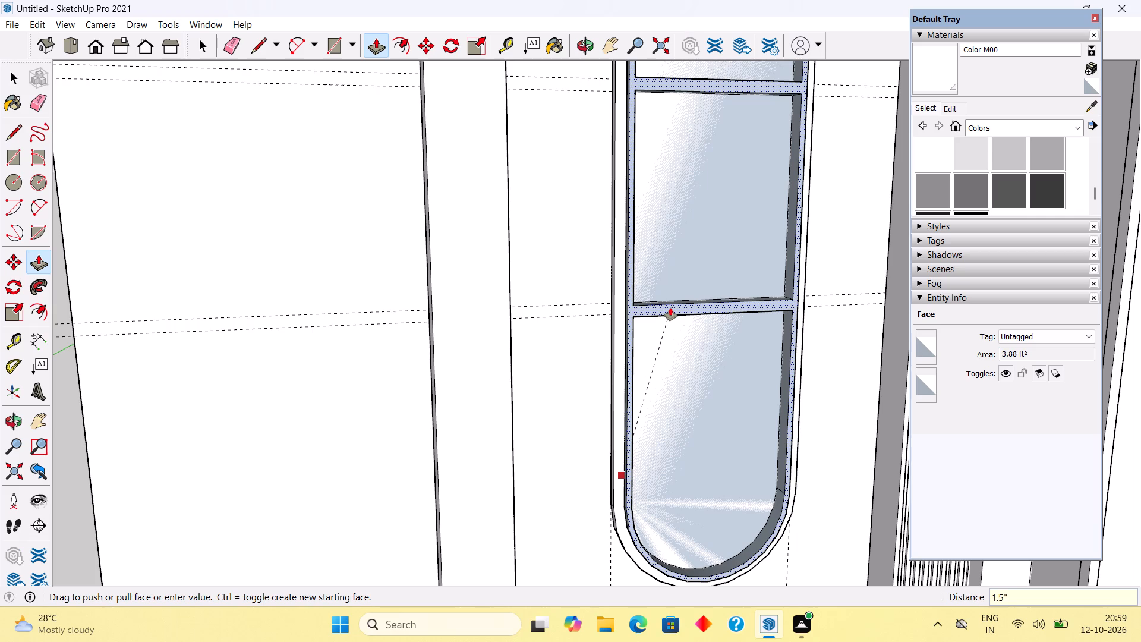
key("Return")
key("space")
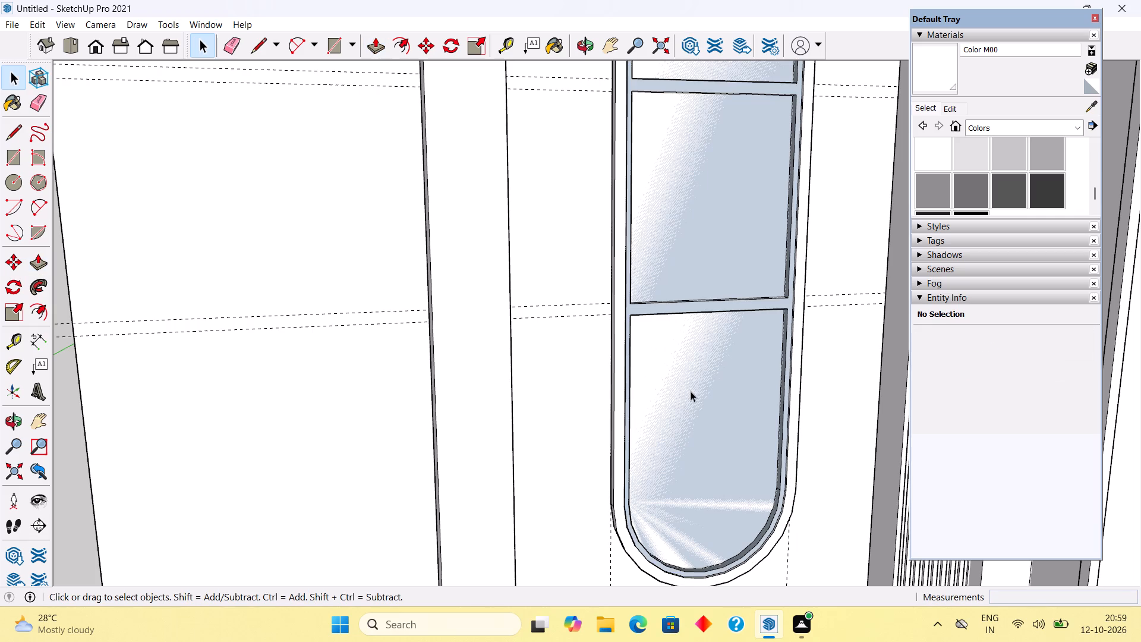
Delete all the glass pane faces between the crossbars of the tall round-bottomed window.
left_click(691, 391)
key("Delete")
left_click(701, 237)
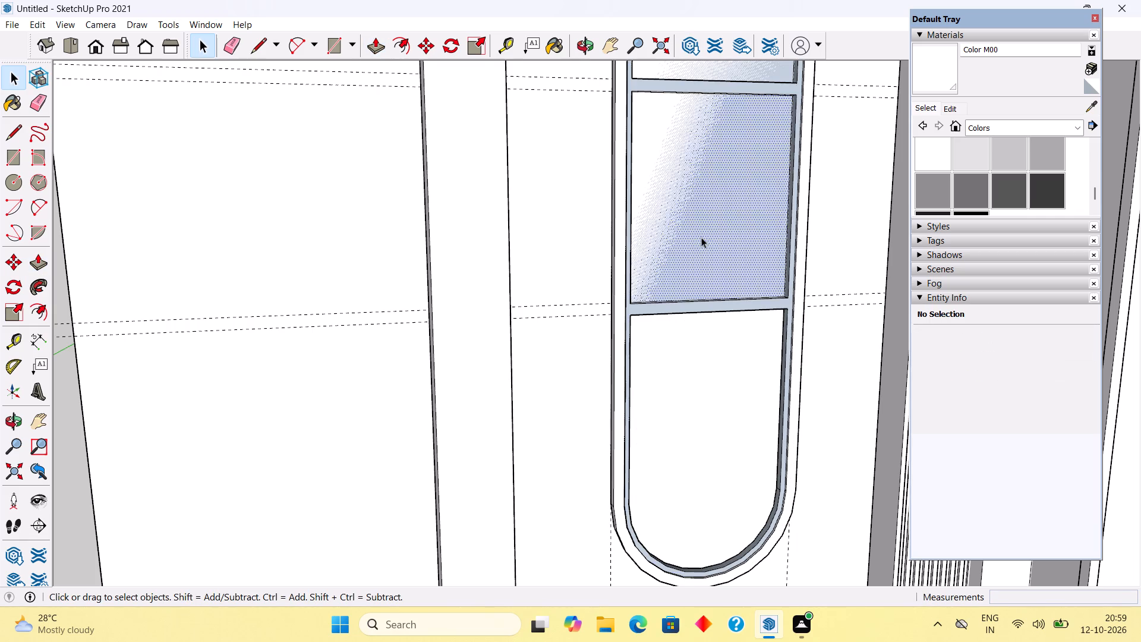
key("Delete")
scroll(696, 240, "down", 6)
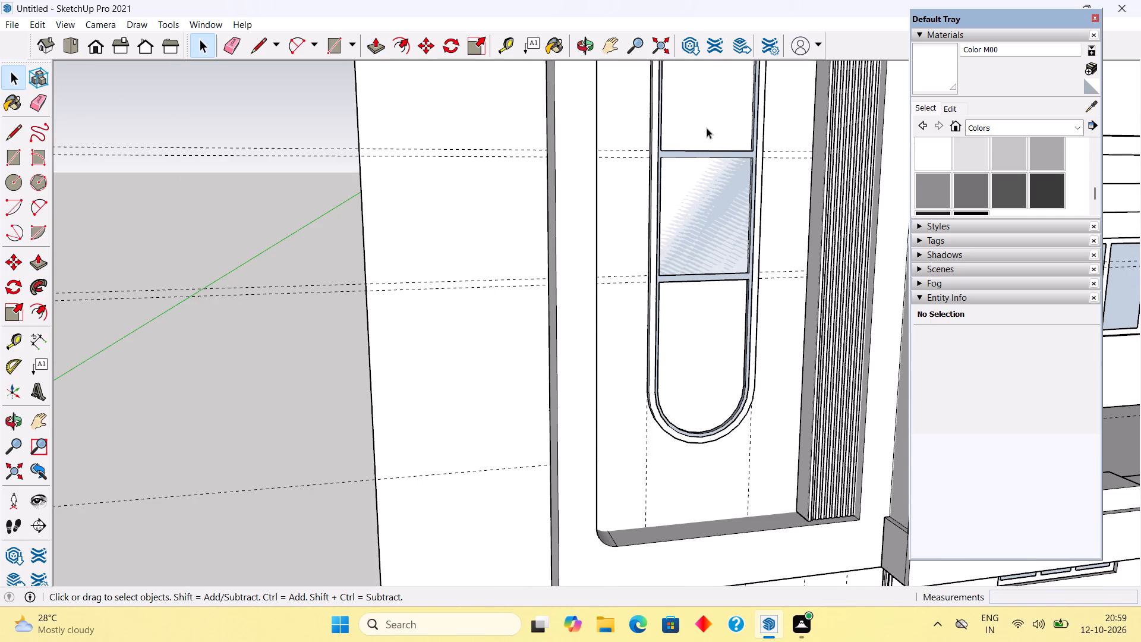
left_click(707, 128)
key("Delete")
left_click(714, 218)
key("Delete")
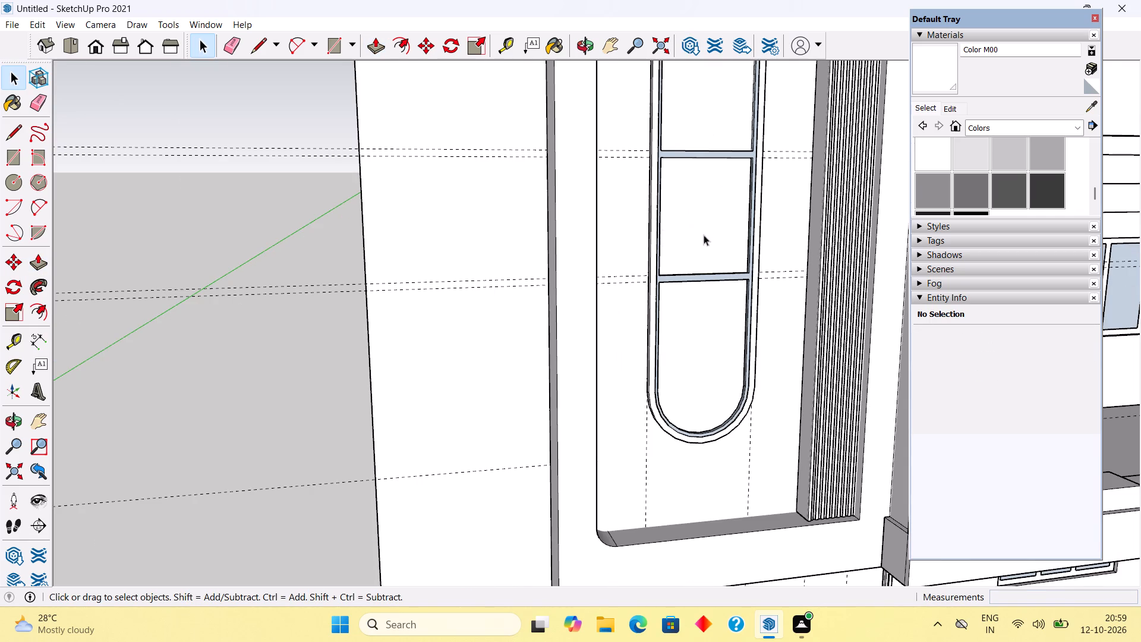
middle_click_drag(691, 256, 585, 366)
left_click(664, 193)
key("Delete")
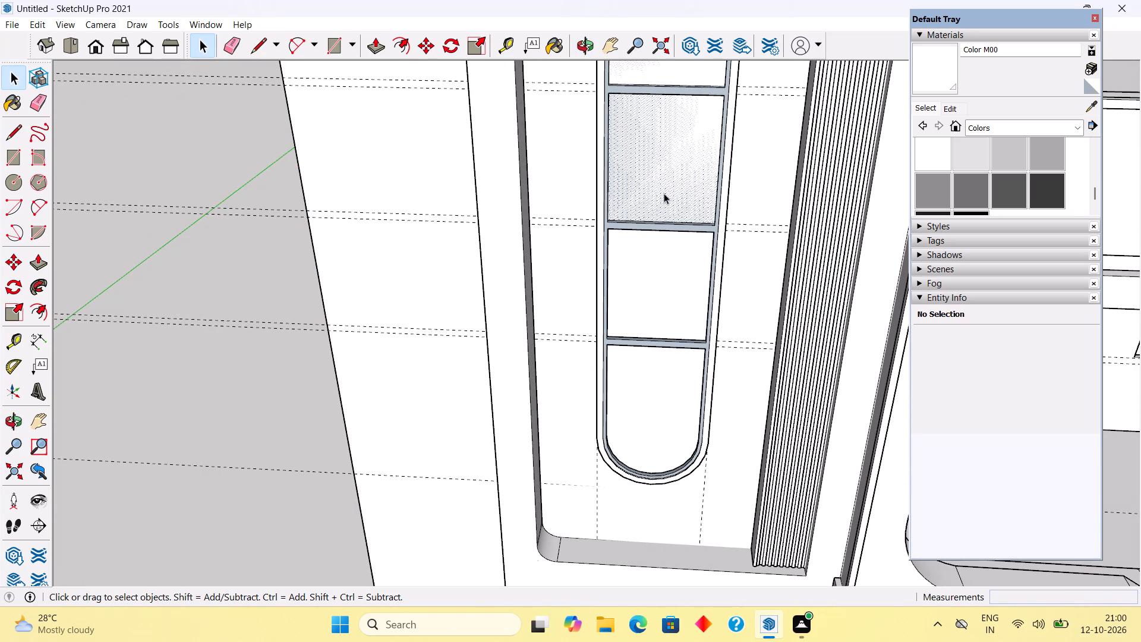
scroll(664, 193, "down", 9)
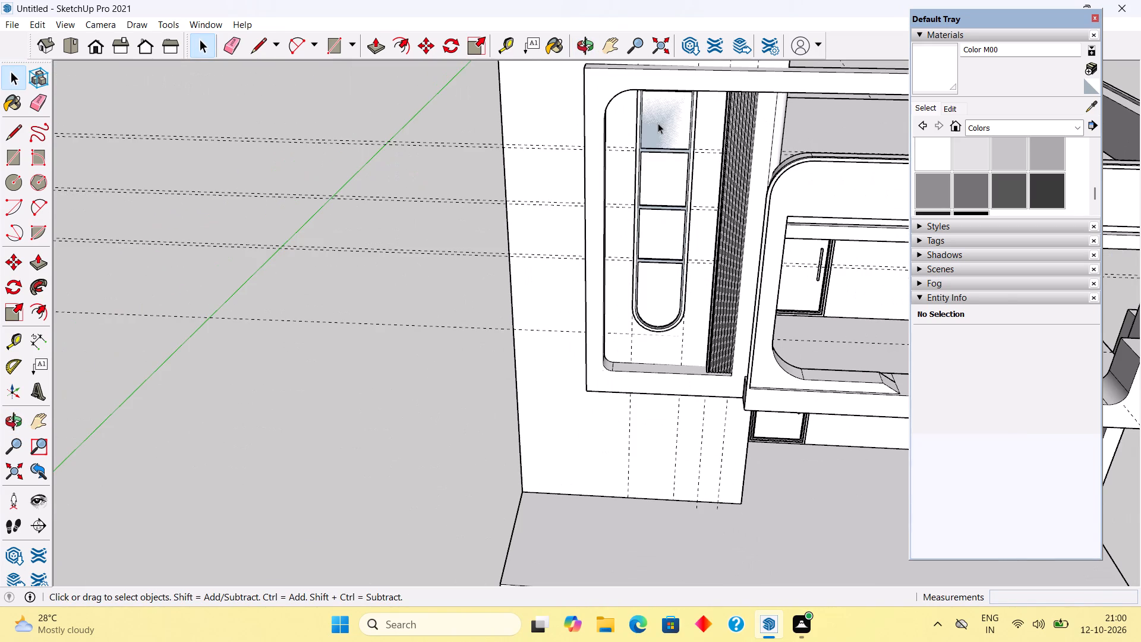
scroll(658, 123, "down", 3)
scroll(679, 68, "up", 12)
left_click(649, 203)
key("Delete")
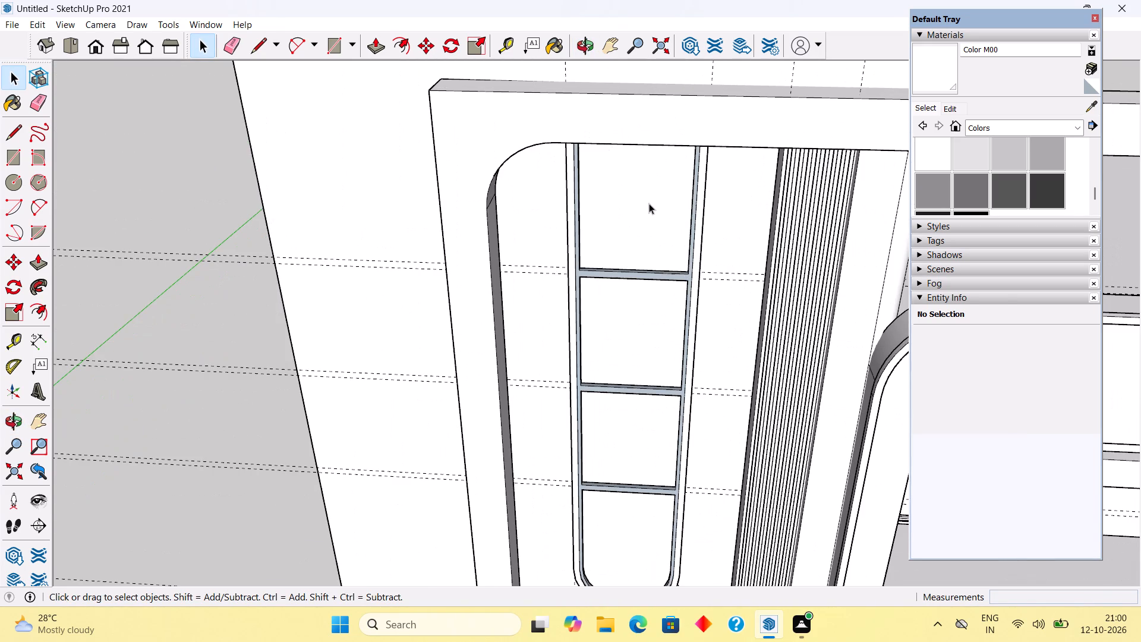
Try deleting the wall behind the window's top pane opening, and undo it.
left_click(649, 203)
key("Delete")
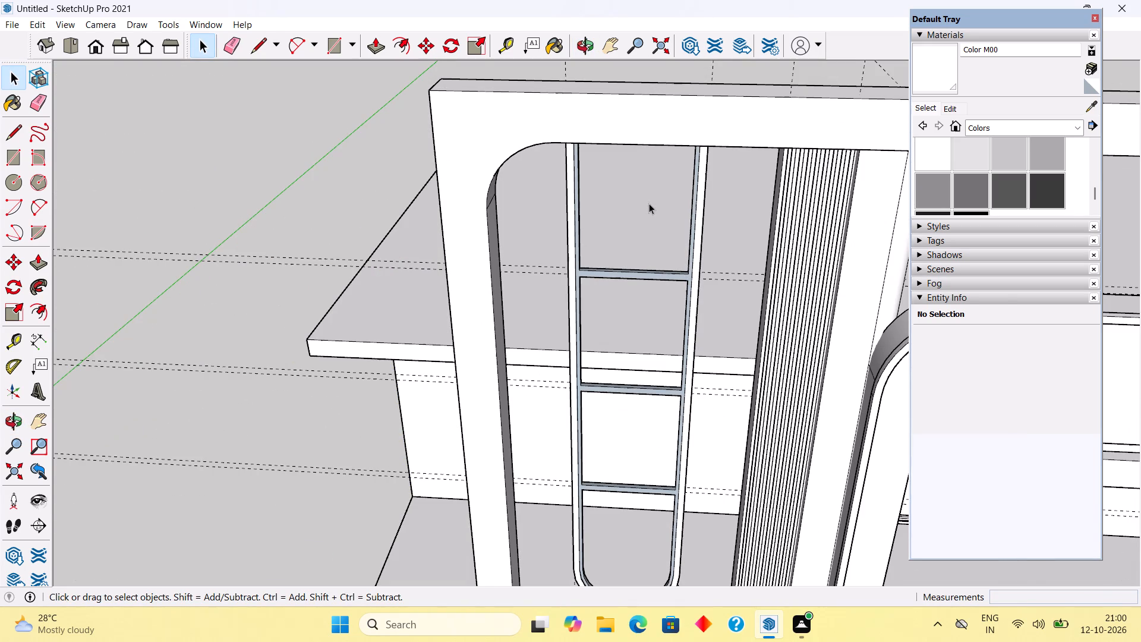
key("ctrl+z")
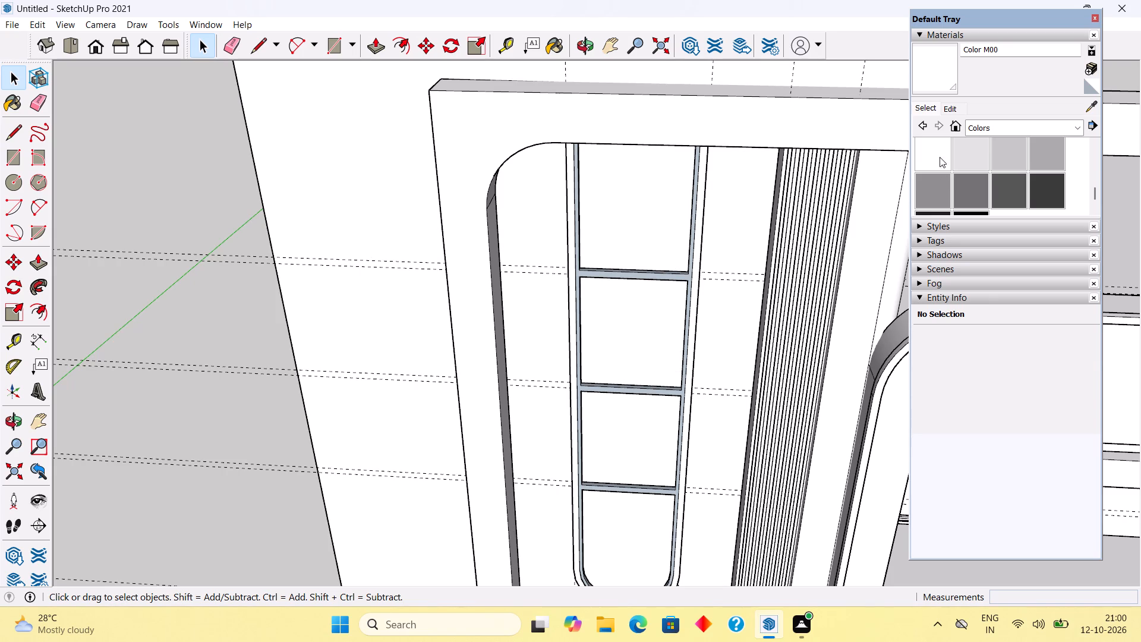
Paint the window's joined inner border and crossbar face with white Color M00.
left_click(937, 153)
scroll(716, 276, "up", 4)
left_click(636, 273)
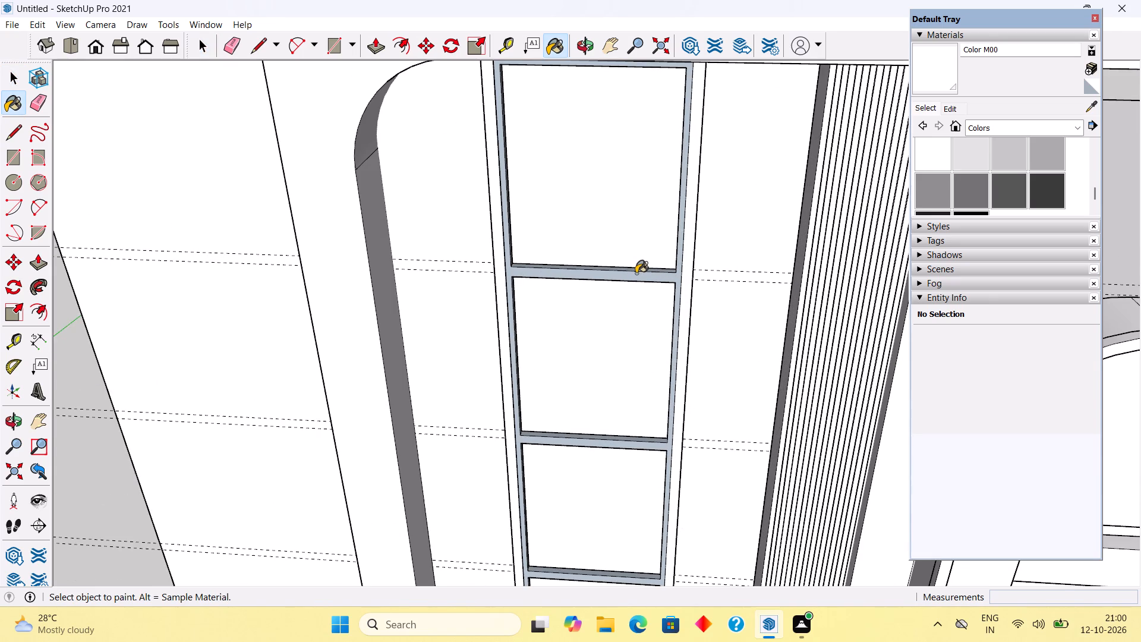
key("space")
Undo the frame painting, pane deletions and border pulls, back to the flat window faces with their panes.
scroll(636, 270, "down", 12)
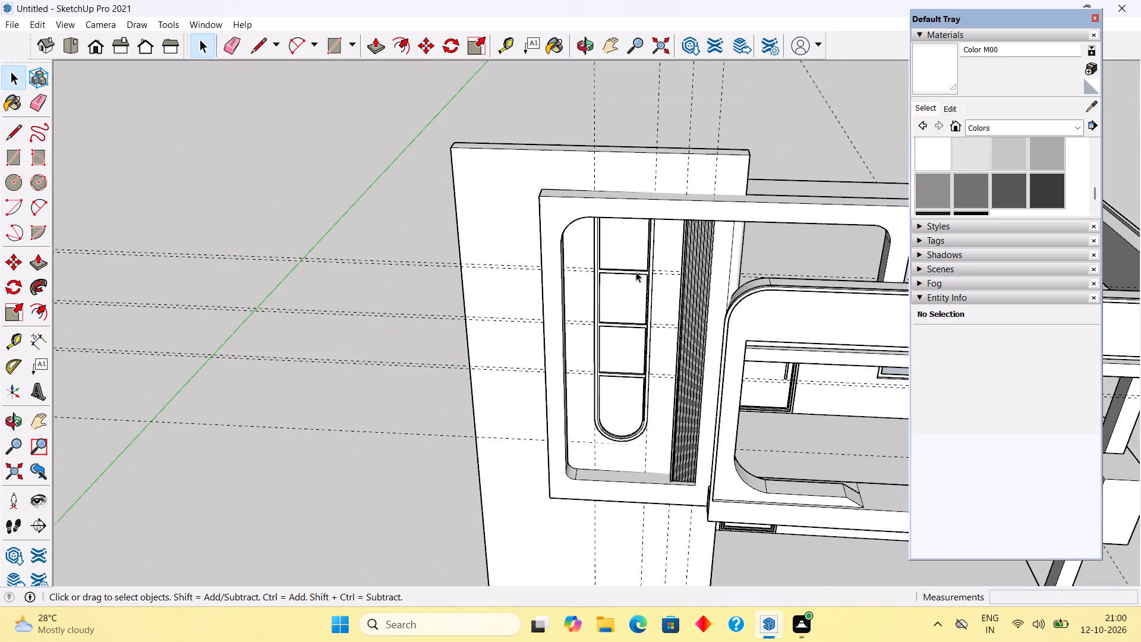
scroll(636, 272, "down", 1)
middle_click_drag(667, 360, 723, 188)
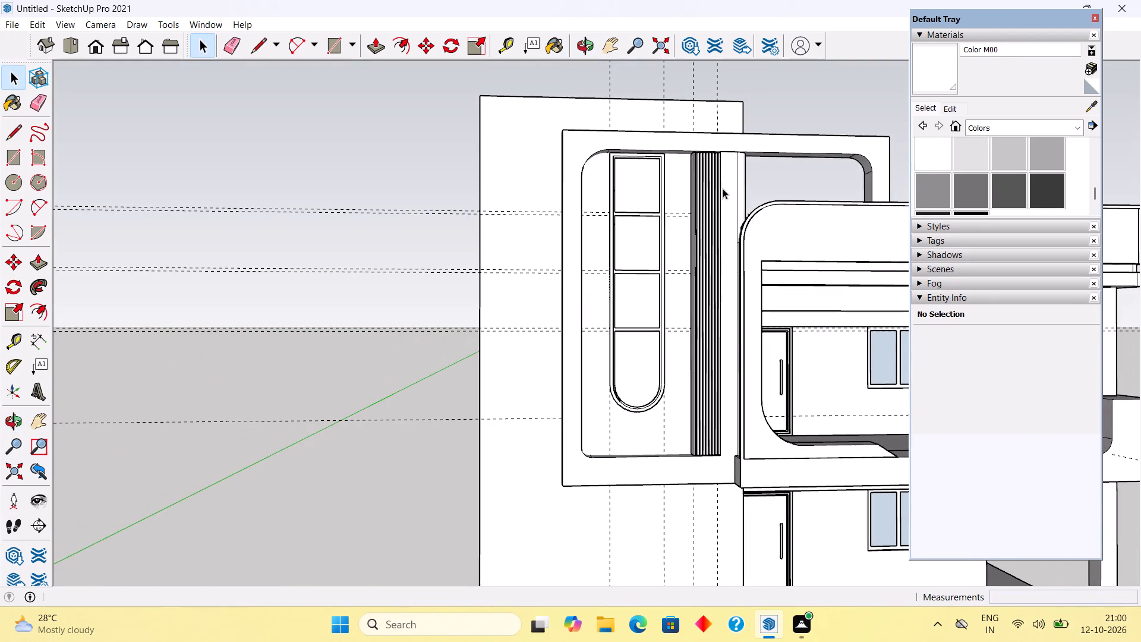
left_click(643, 370)
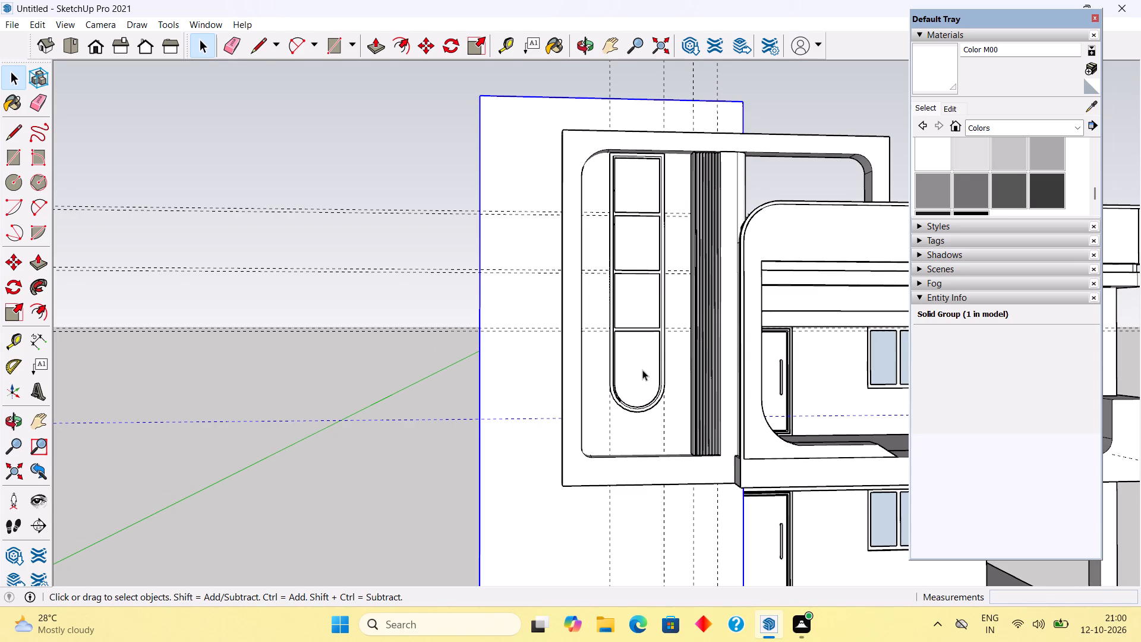
scroll(642, 370, "down", 2)
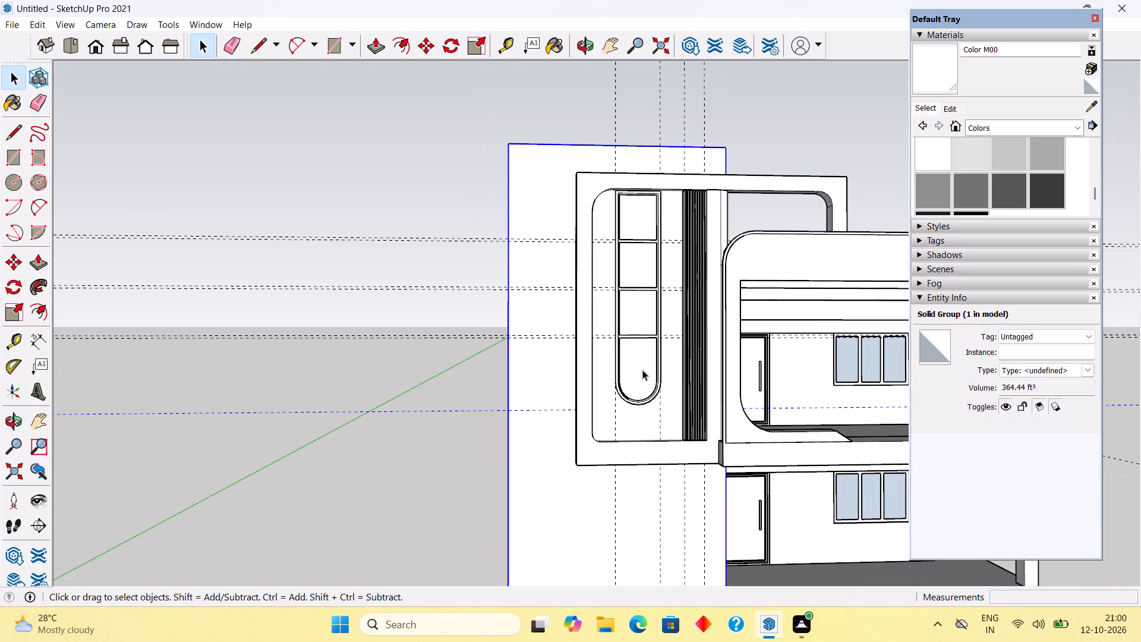
key("ctrl+z")
key("ctrl+z")
key("ctrl+z")
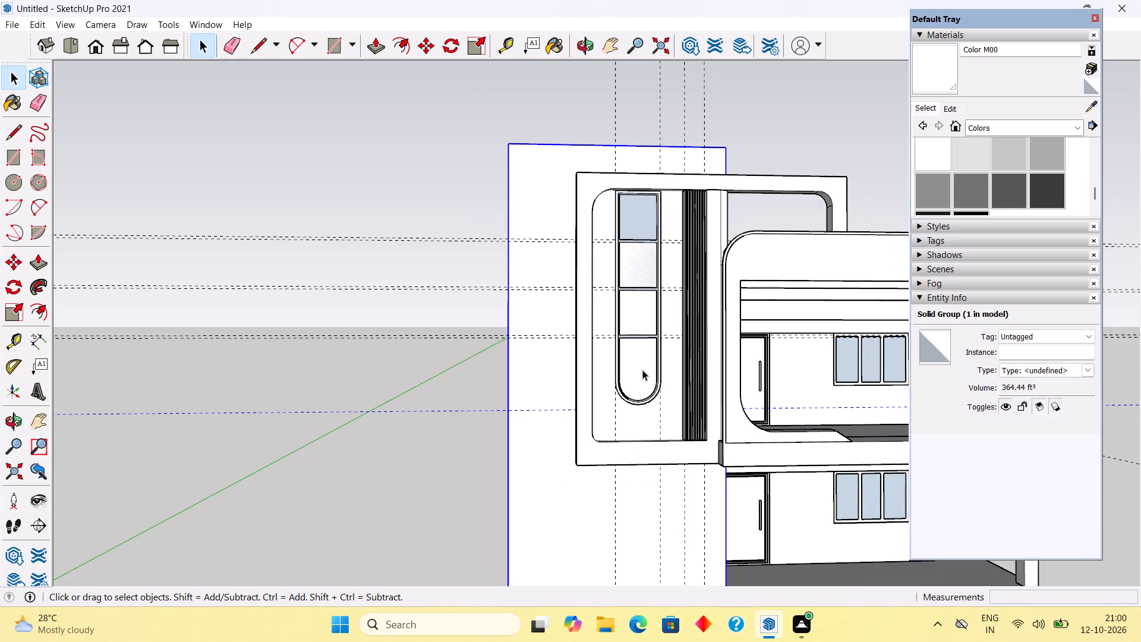
key("ctrl+z")
key("ctrl+z")
key("ctrl+z")
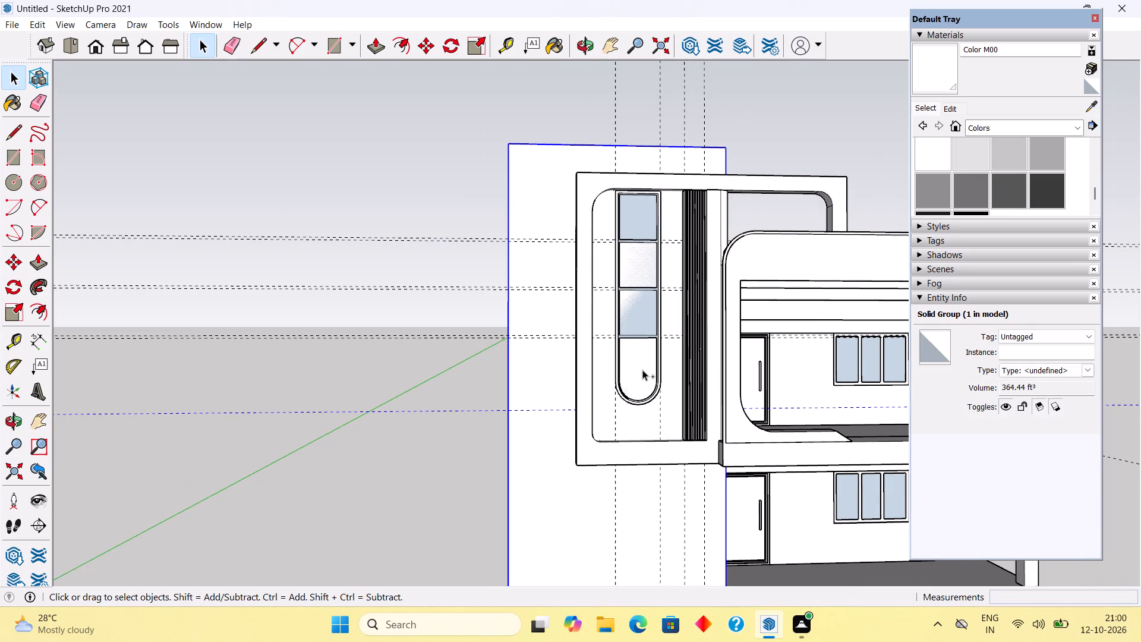
key("ctrl+z")
key("ctrl+z")
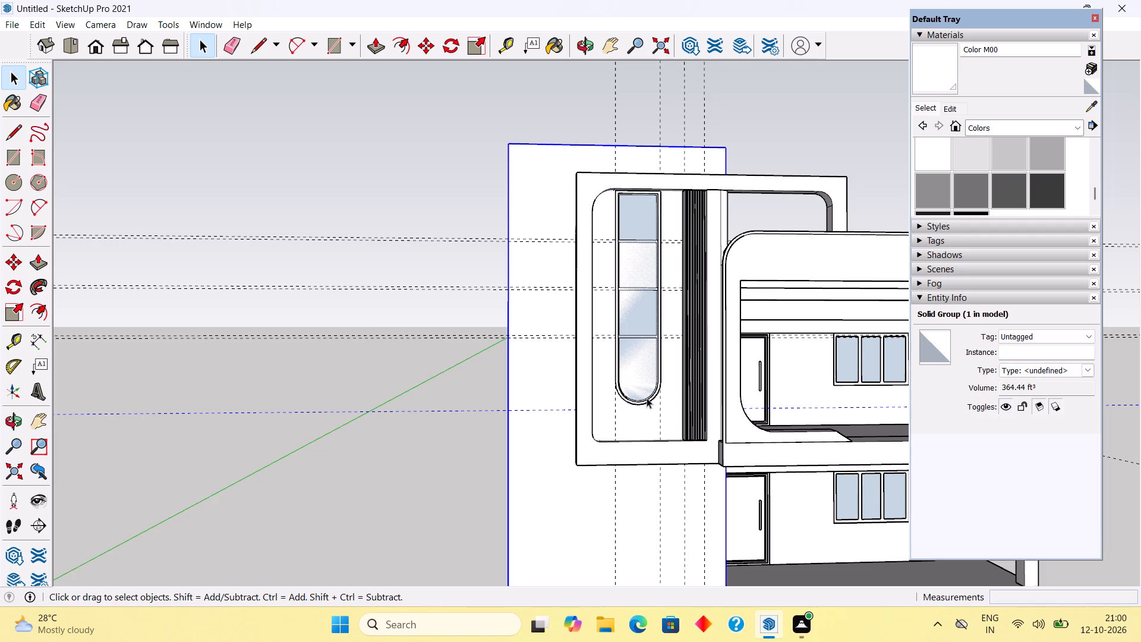
key("ctrl+z")
key("ctrl+z")
key("ctrl+z")
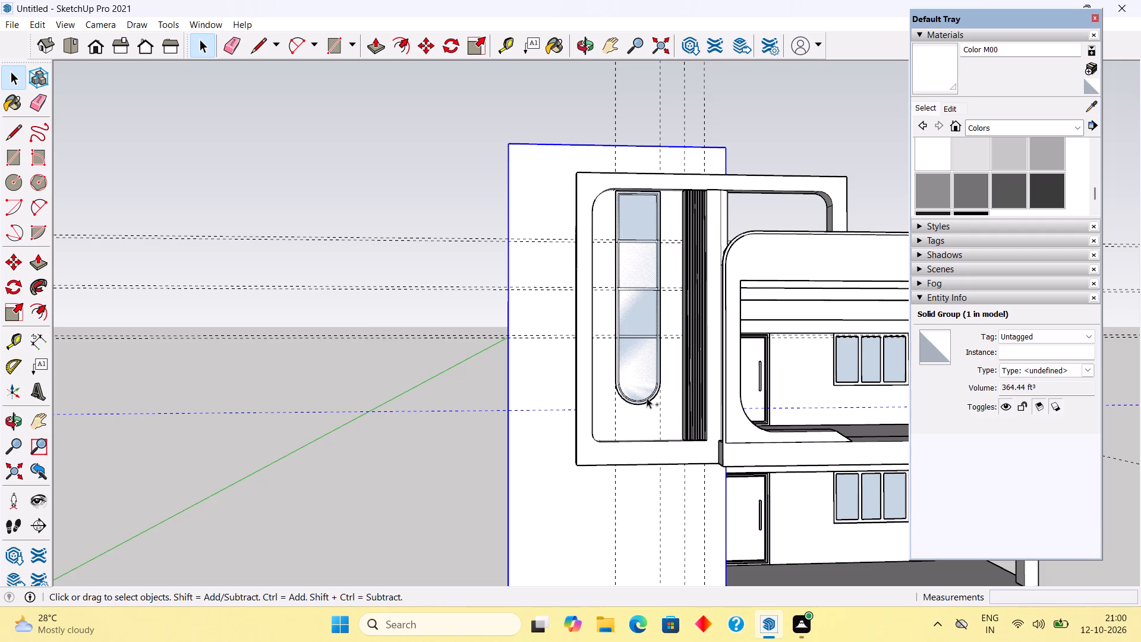
left_click(470, 363)
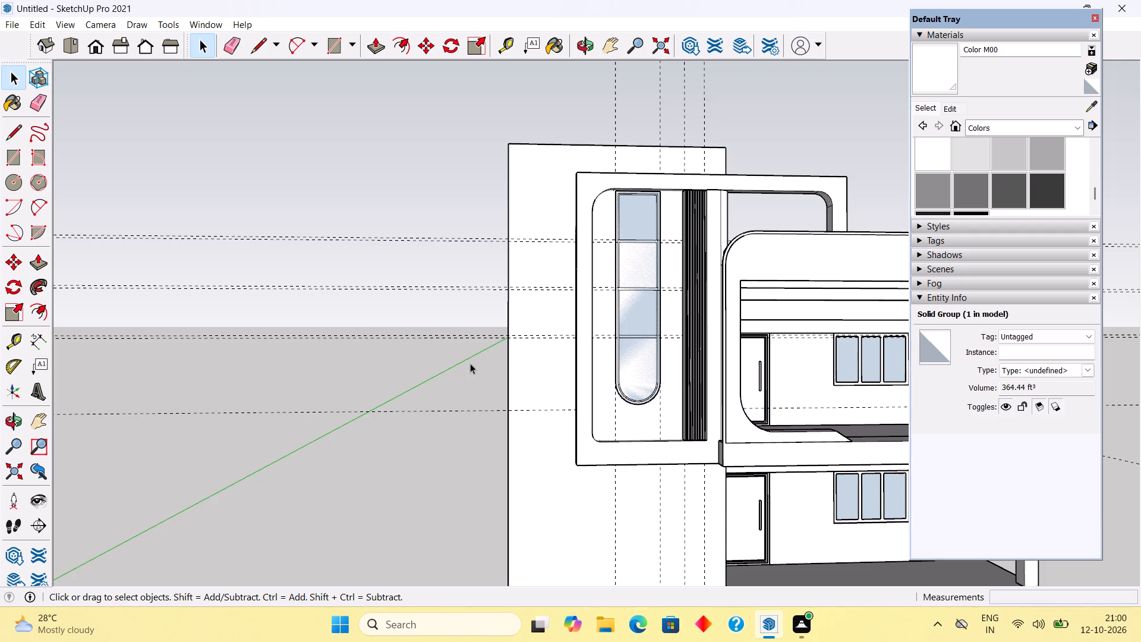
Select all the window's connected faces and edges and make them a group.
scroll(632, 325, "up", 5)
triple_click(608, 357)
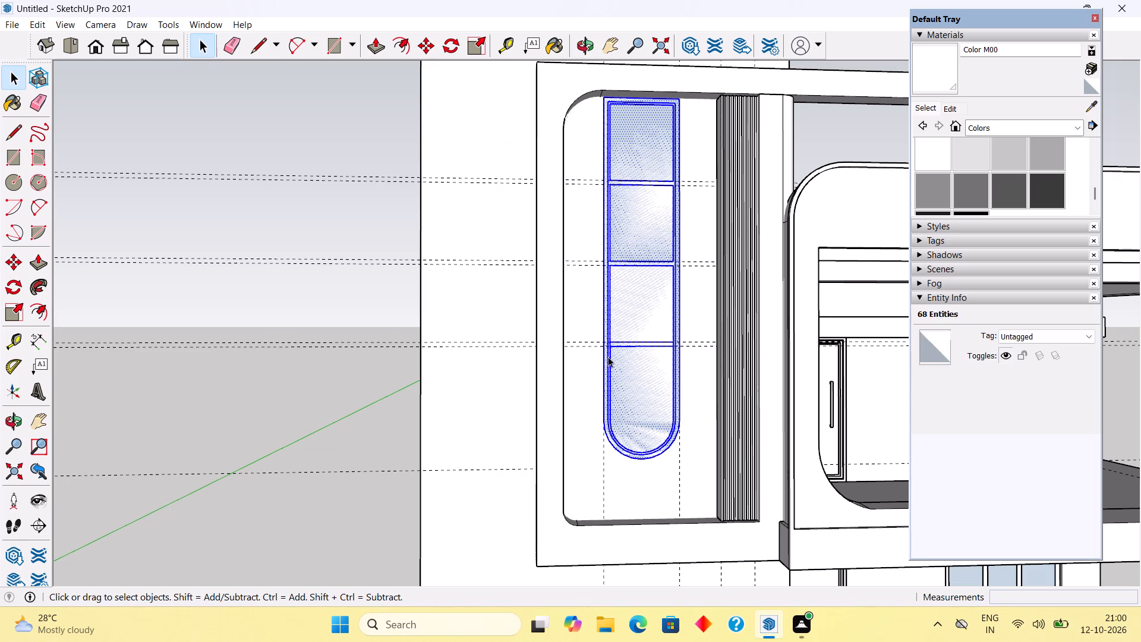
right_click(608, 357)
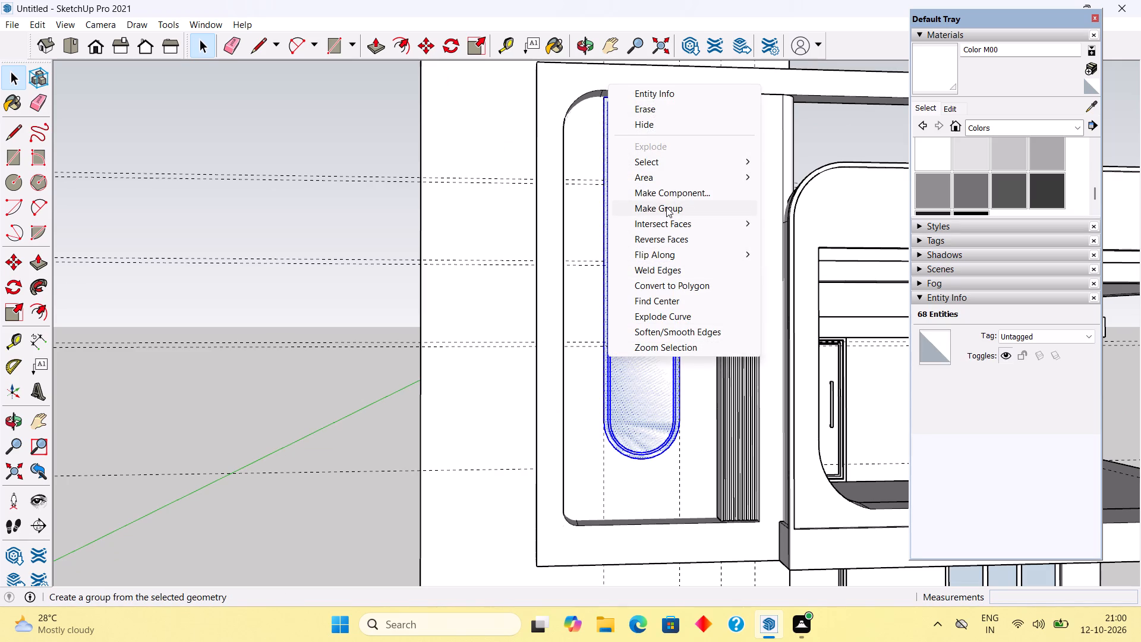
left_click(666, 207)
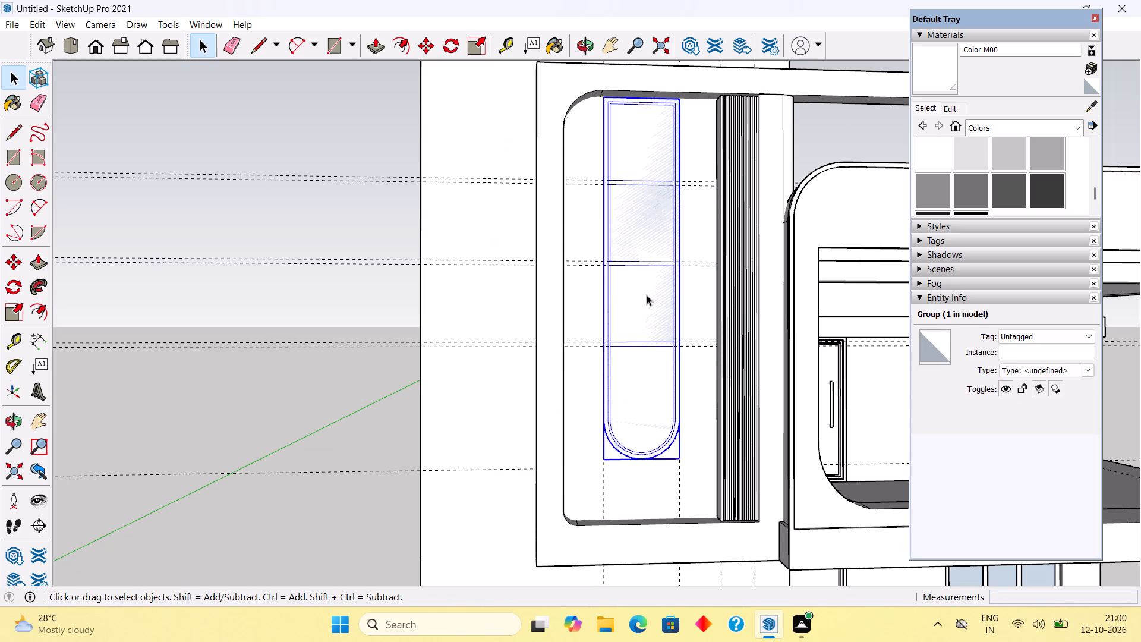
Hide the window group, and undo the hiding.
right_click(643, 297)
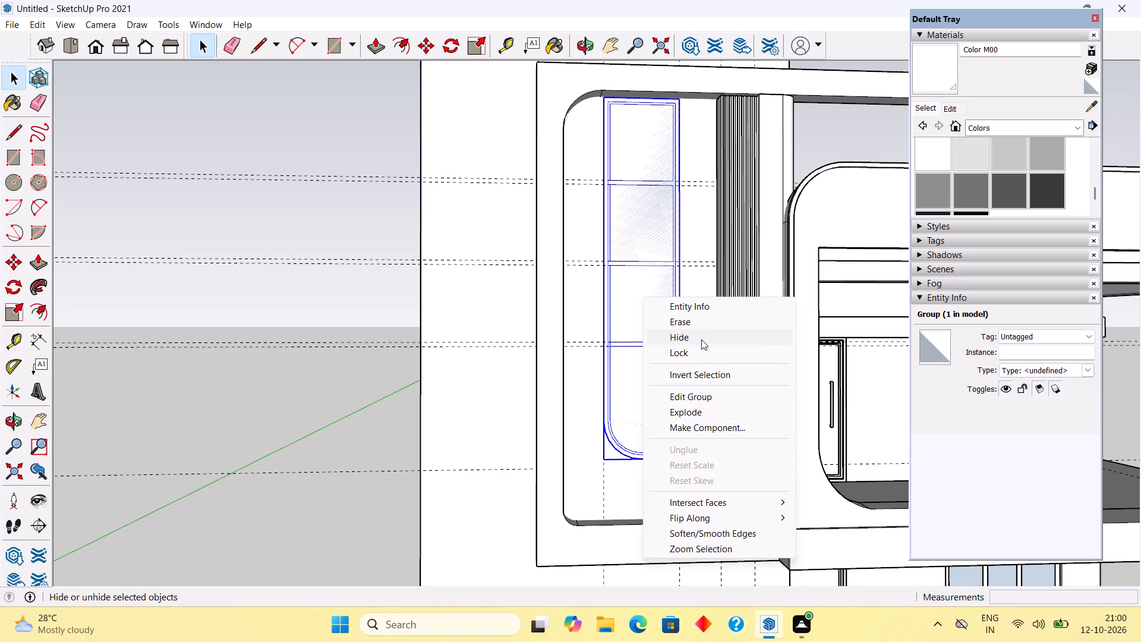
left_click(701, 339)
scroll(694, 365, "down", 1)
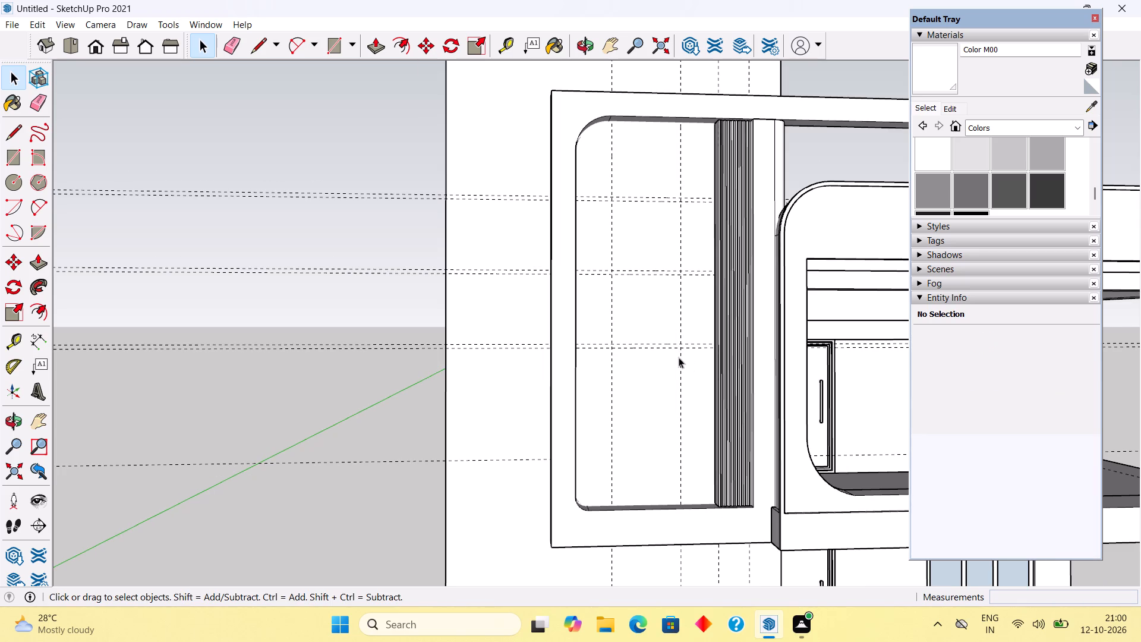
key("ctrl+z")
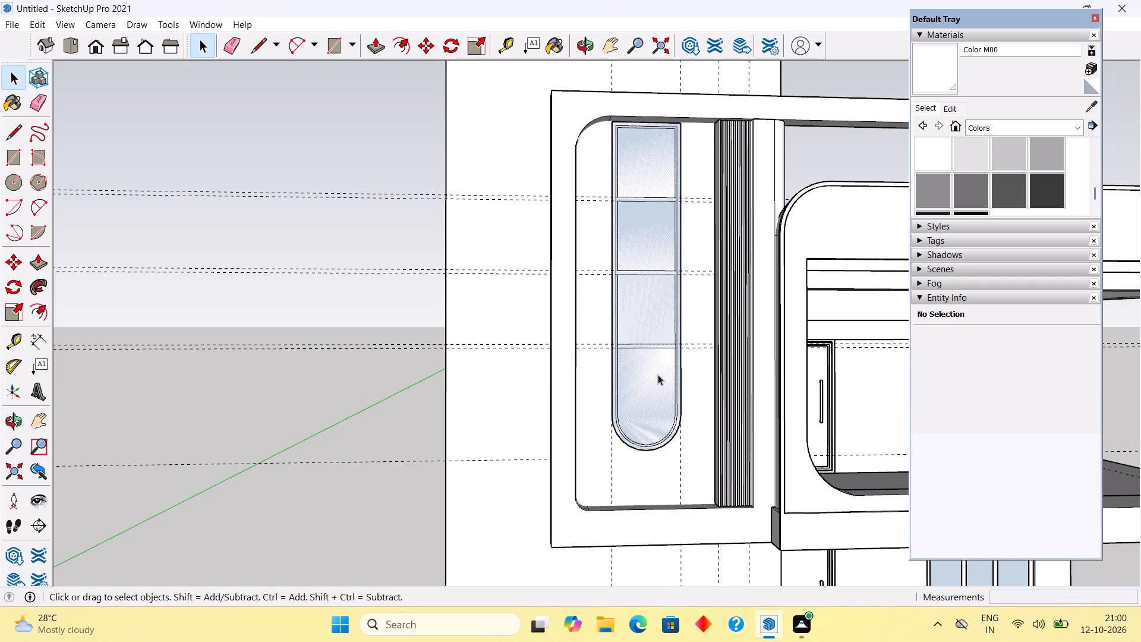
Place horizontal guides where the window's bottom arc starts, about 3' 1" below the lowest crossbar's upper edge, and 1' 6" further down at its lowest point.
key("t")
scroll(650, 344, "up", 4)
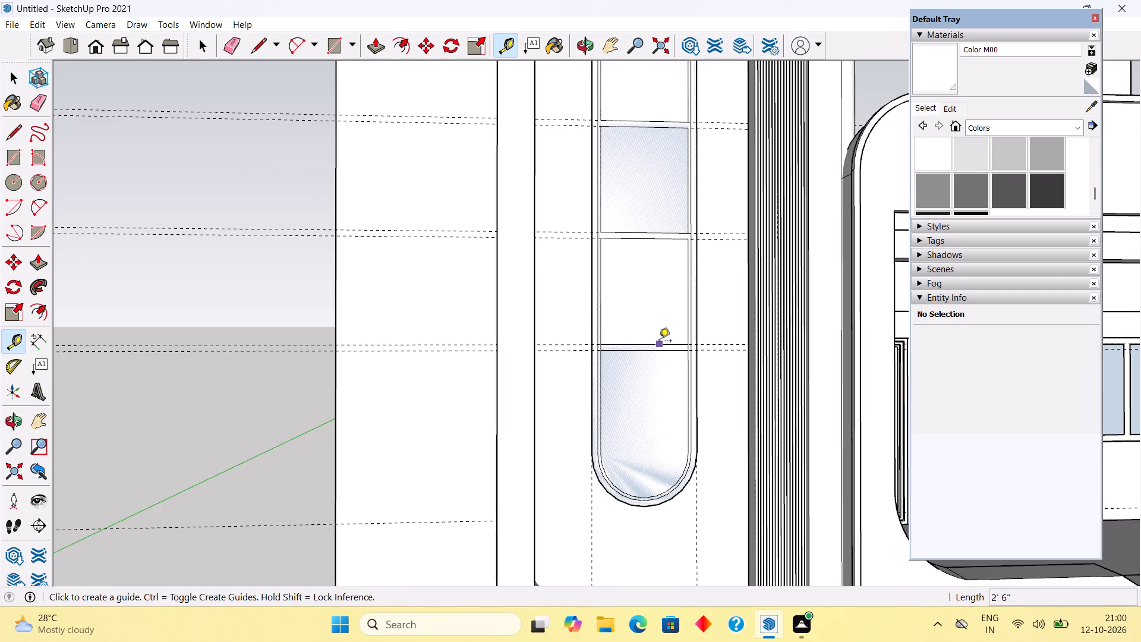
left_click(659, 342)
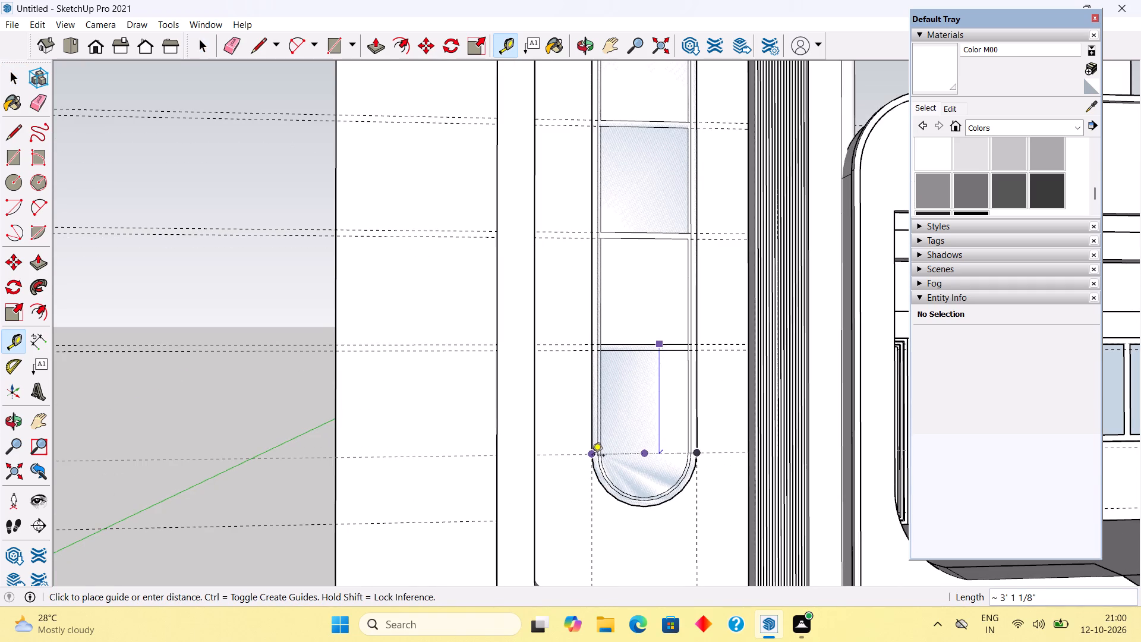
left_click(592, 457)
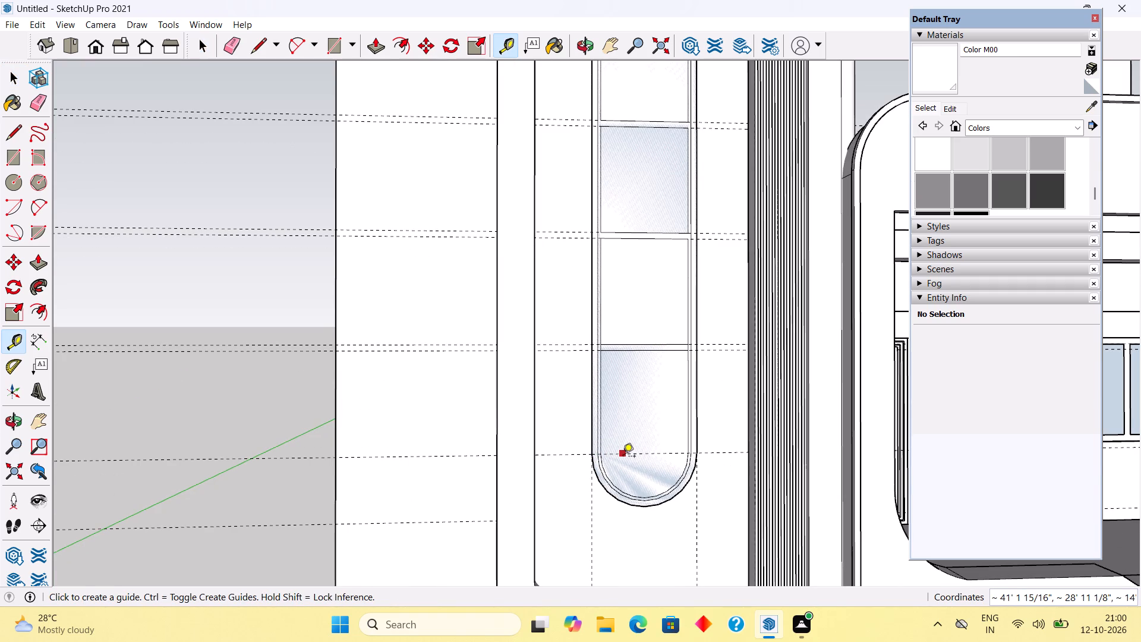
left_click(623, 457)
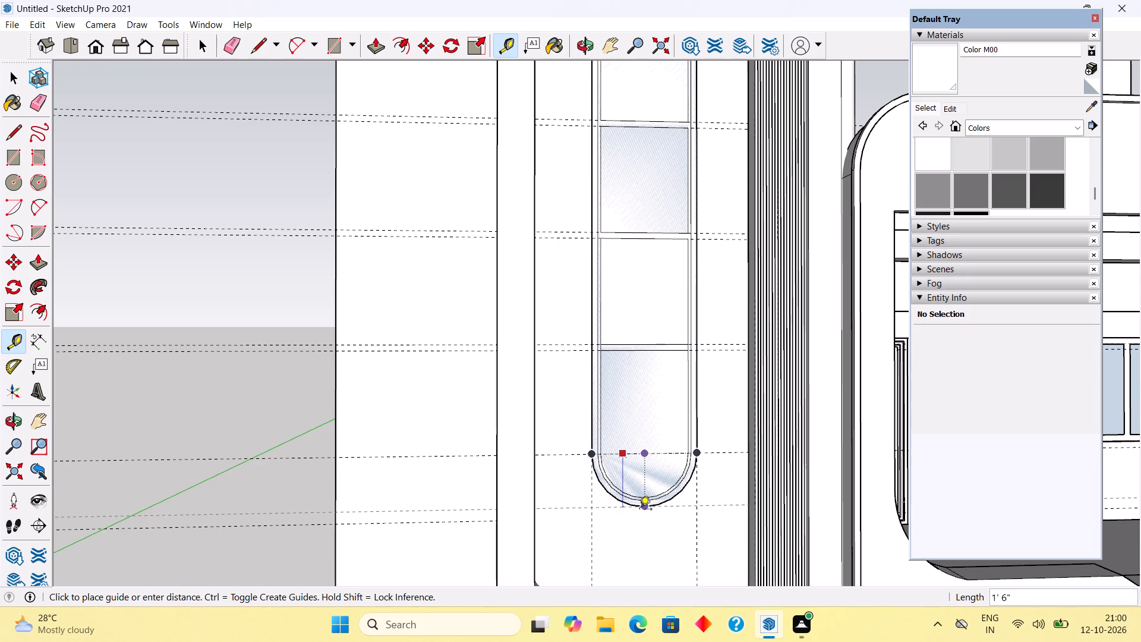
left_click(641, 510)
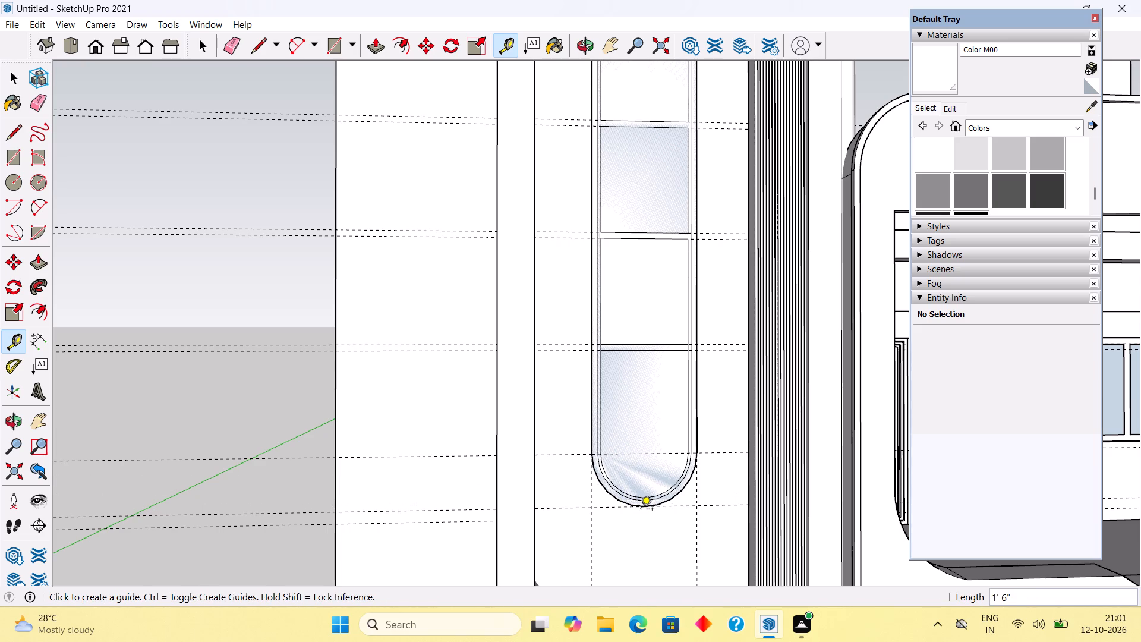
key("space")
Hide the grouped window.
left_click(648, 423)
right_click(648, 423)
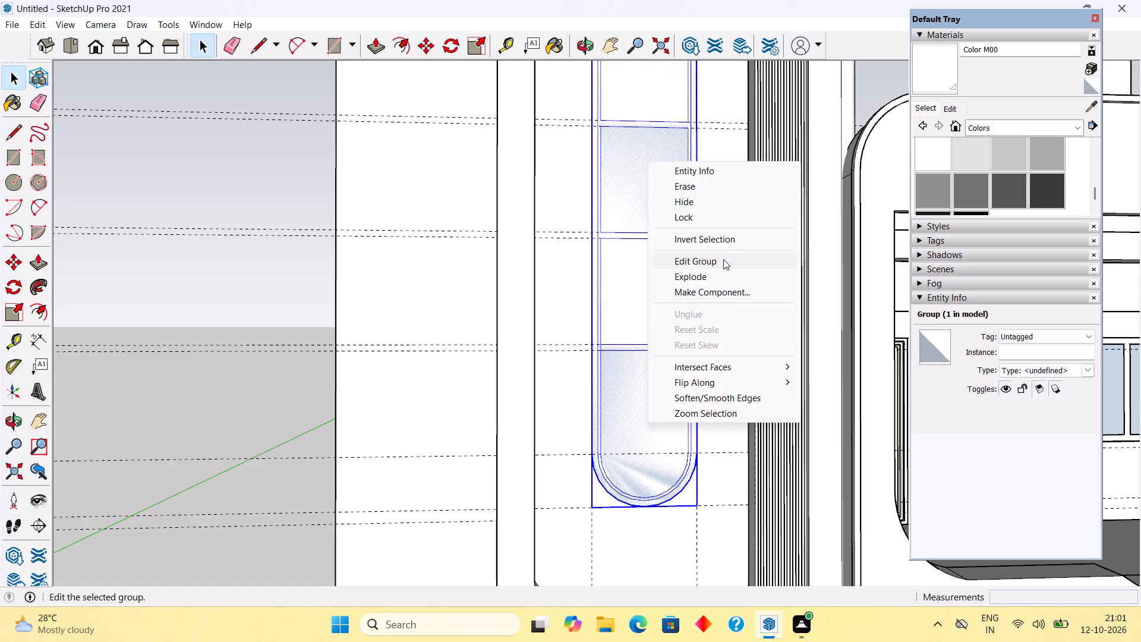
left_click(720, 206)
scroll(718, 212, "down", 4)
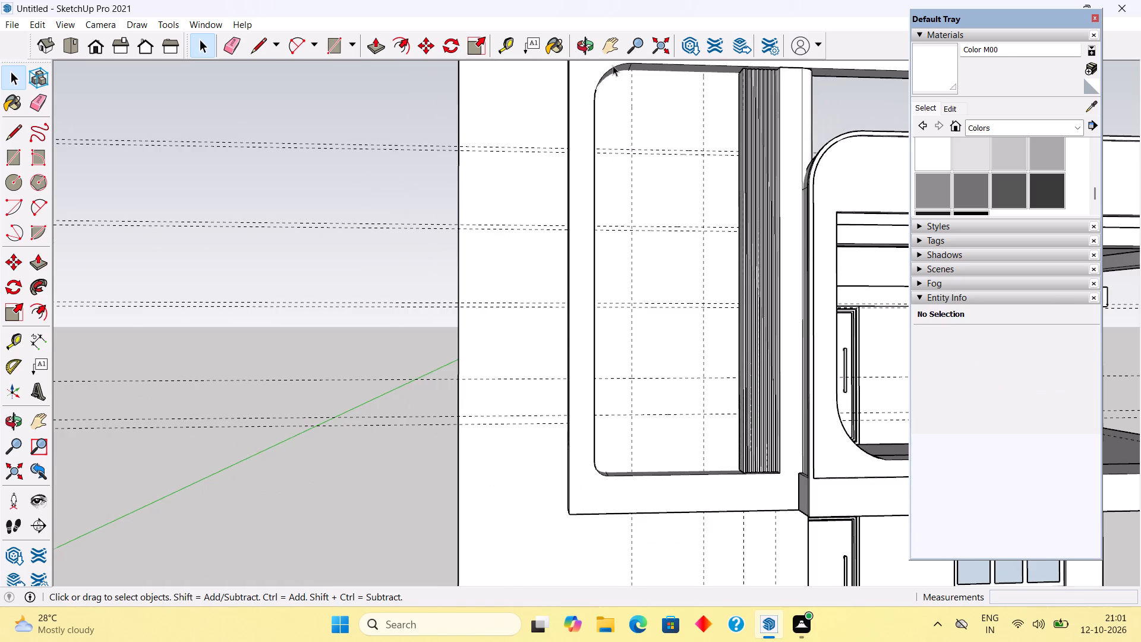
Draw a rectangle 3' by about 12' 8" on the wall between the vertical guides, from the recess's top edge to the arc-start guide.
scroll(612, 65, "up", 3)
key("r")
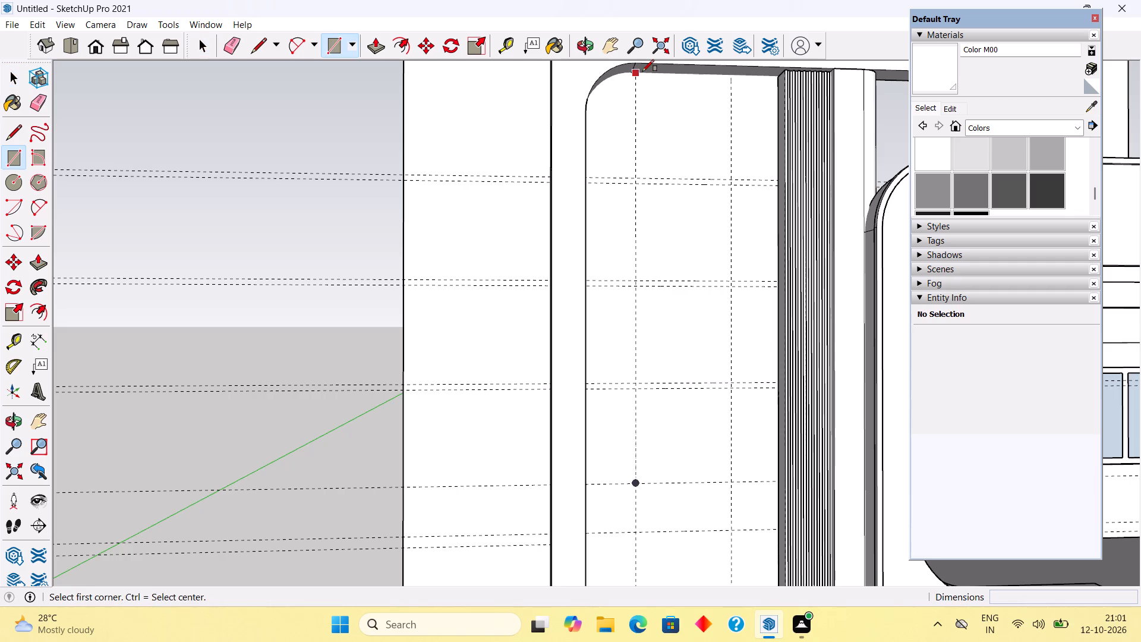
scroll(637, 77, "up", 9)
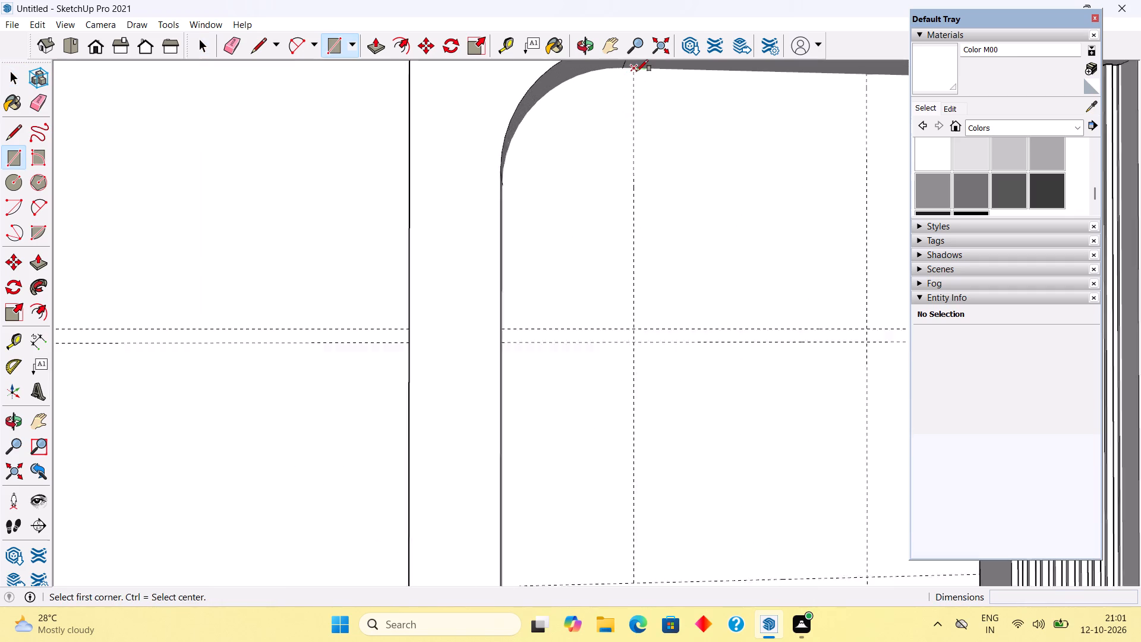
scroll(636, 71, "up", 1)
left_click(636, 71)
scroll(716, 185, "down", 12)
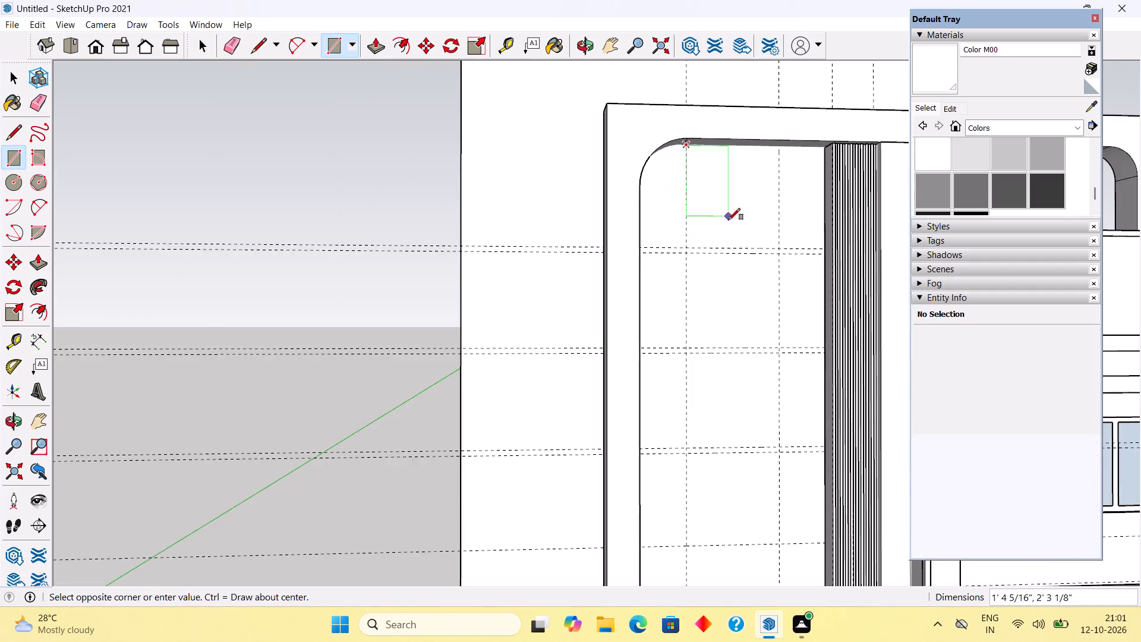
scroll(729, 220, "down", 2)
left_click(767, 467)
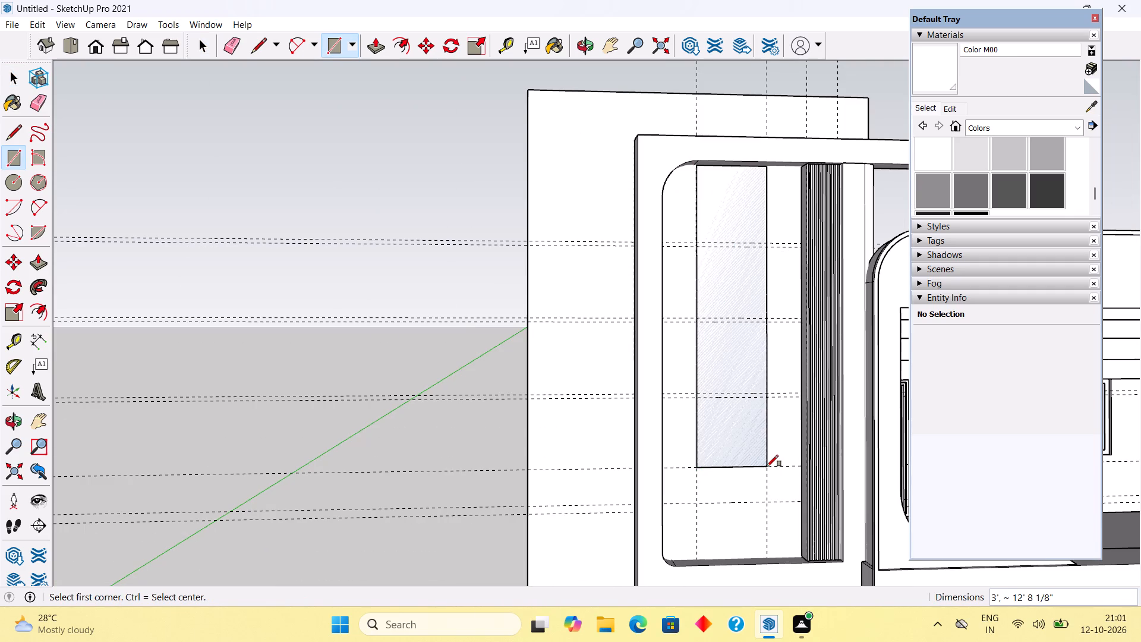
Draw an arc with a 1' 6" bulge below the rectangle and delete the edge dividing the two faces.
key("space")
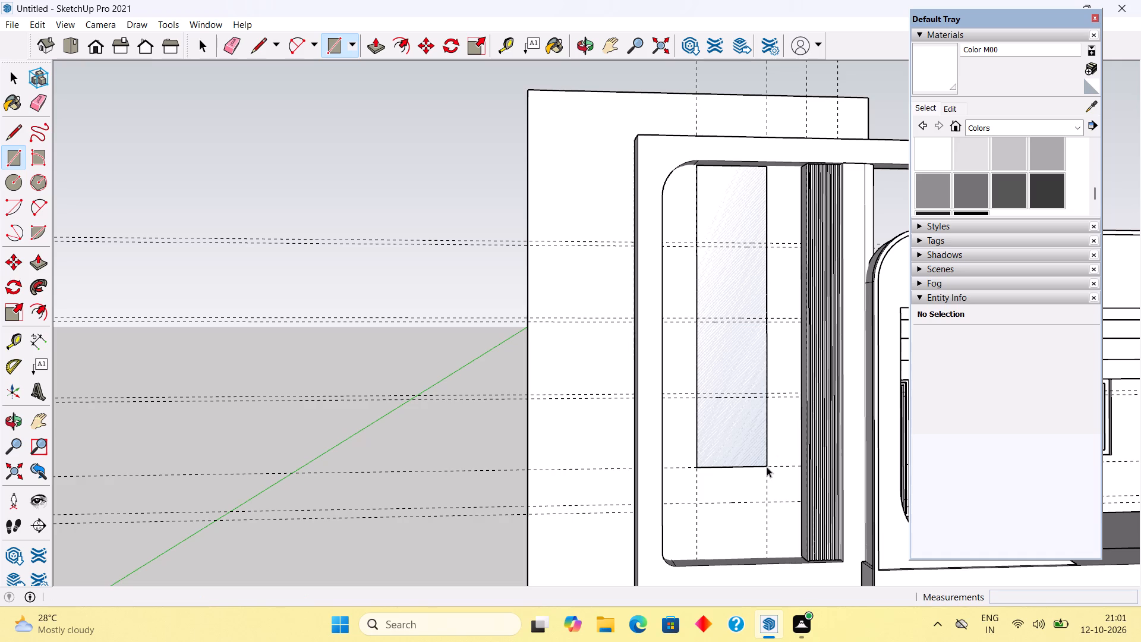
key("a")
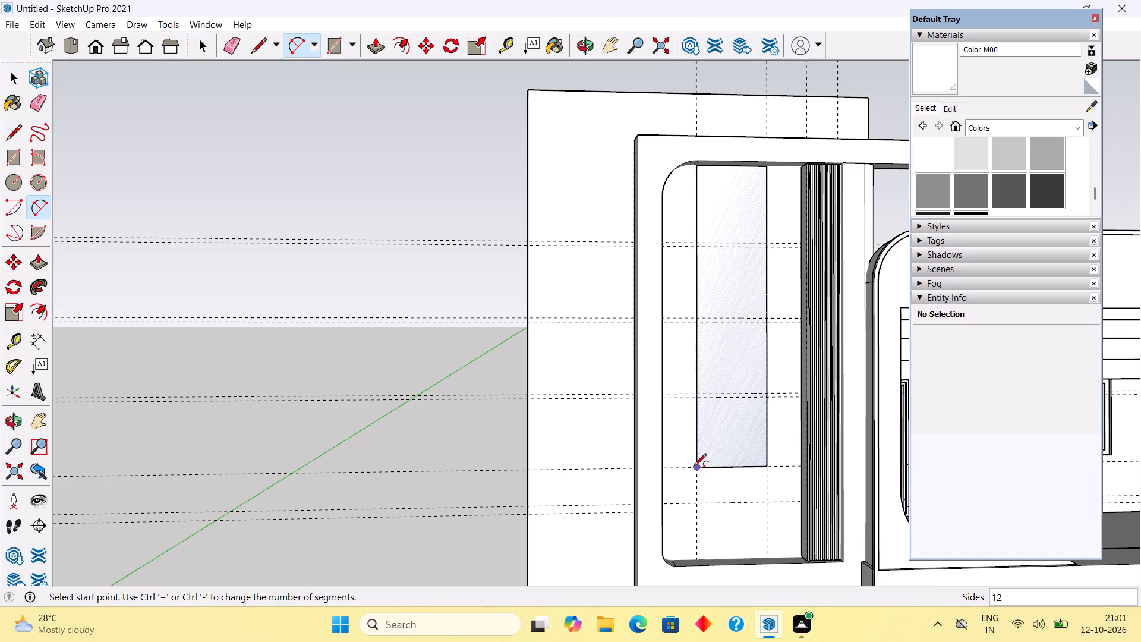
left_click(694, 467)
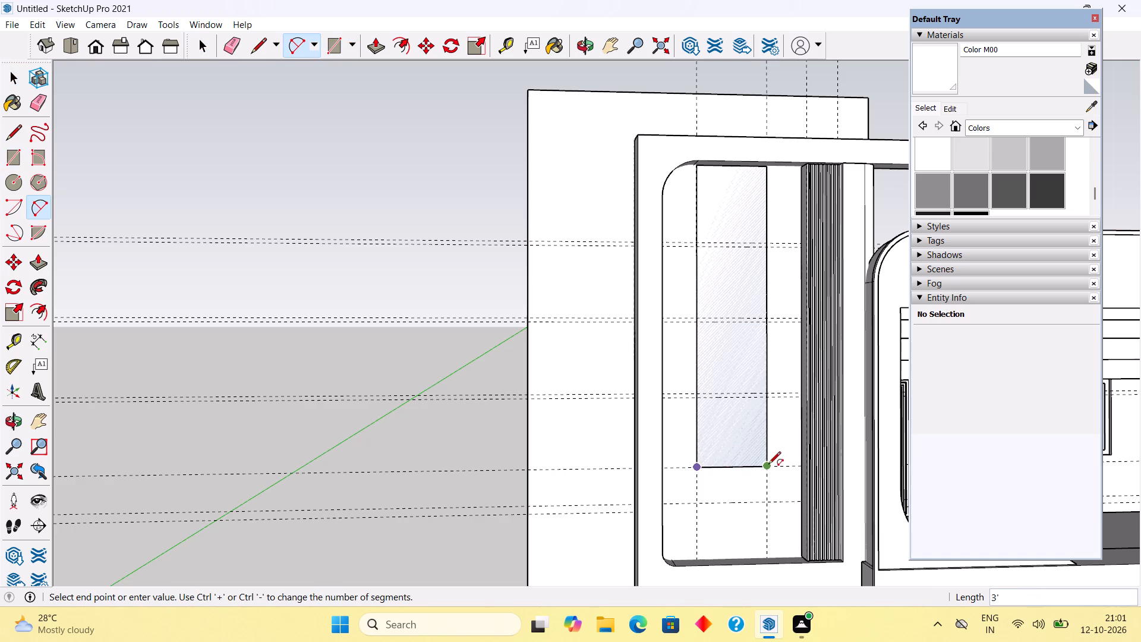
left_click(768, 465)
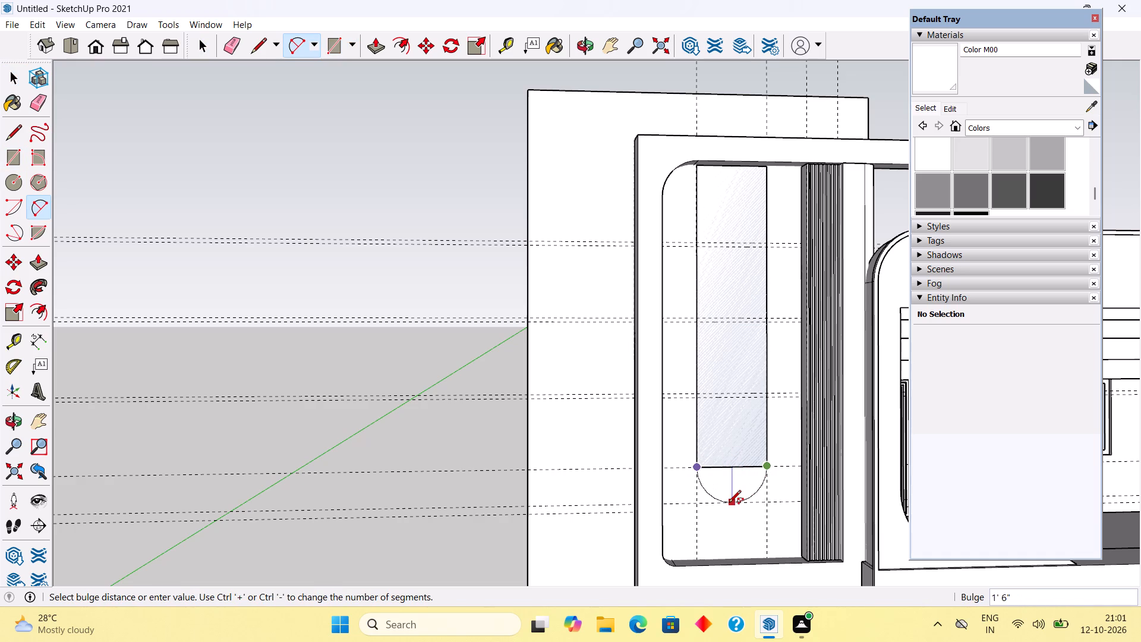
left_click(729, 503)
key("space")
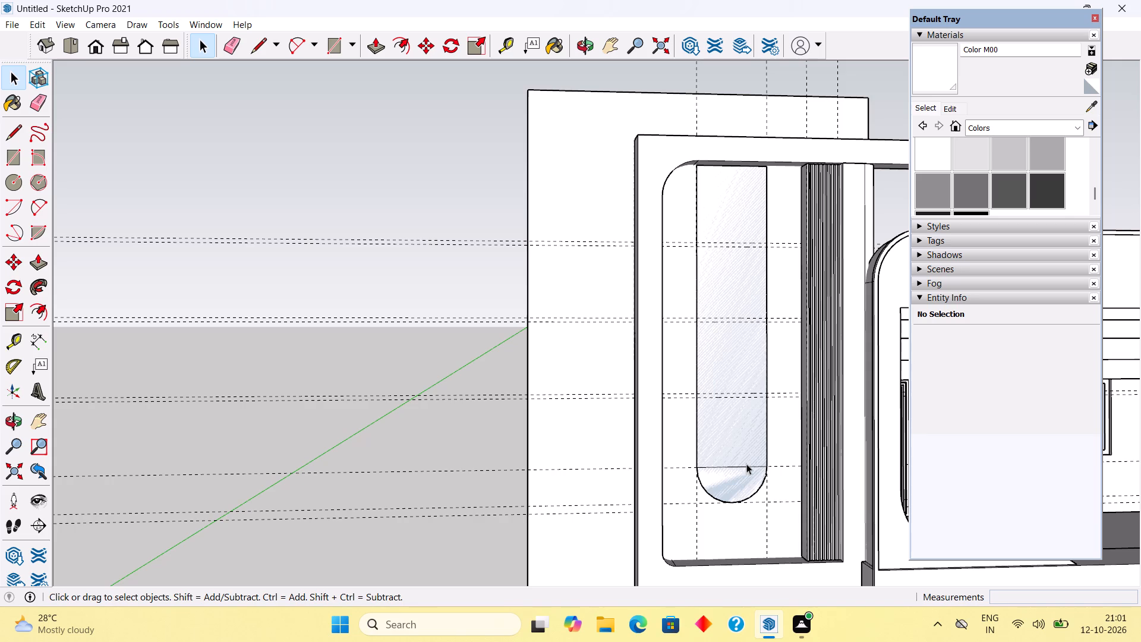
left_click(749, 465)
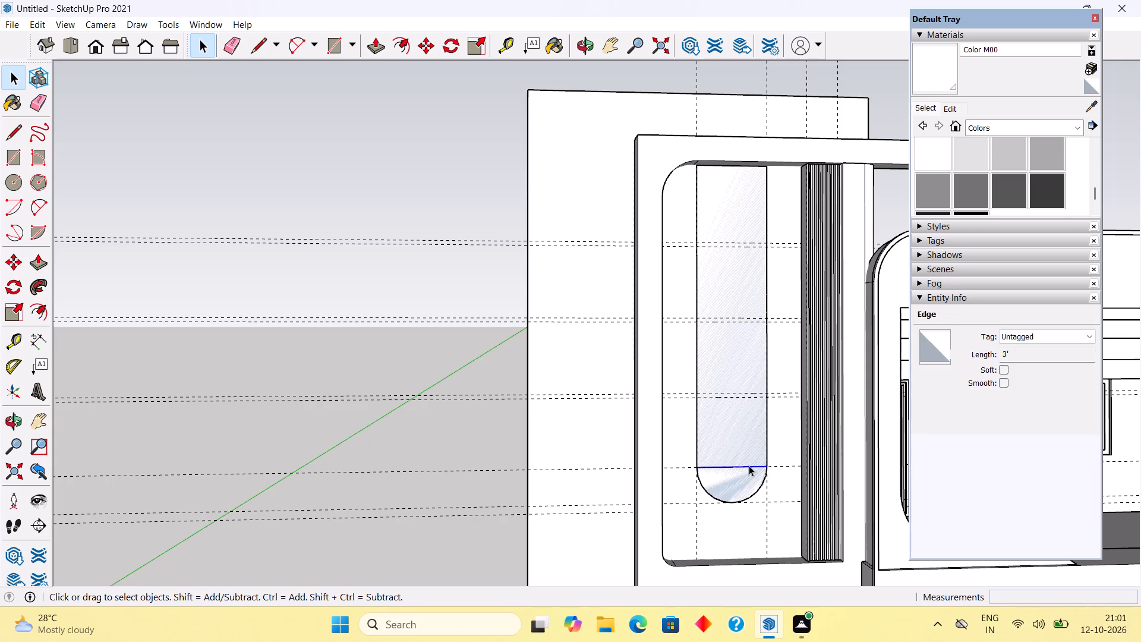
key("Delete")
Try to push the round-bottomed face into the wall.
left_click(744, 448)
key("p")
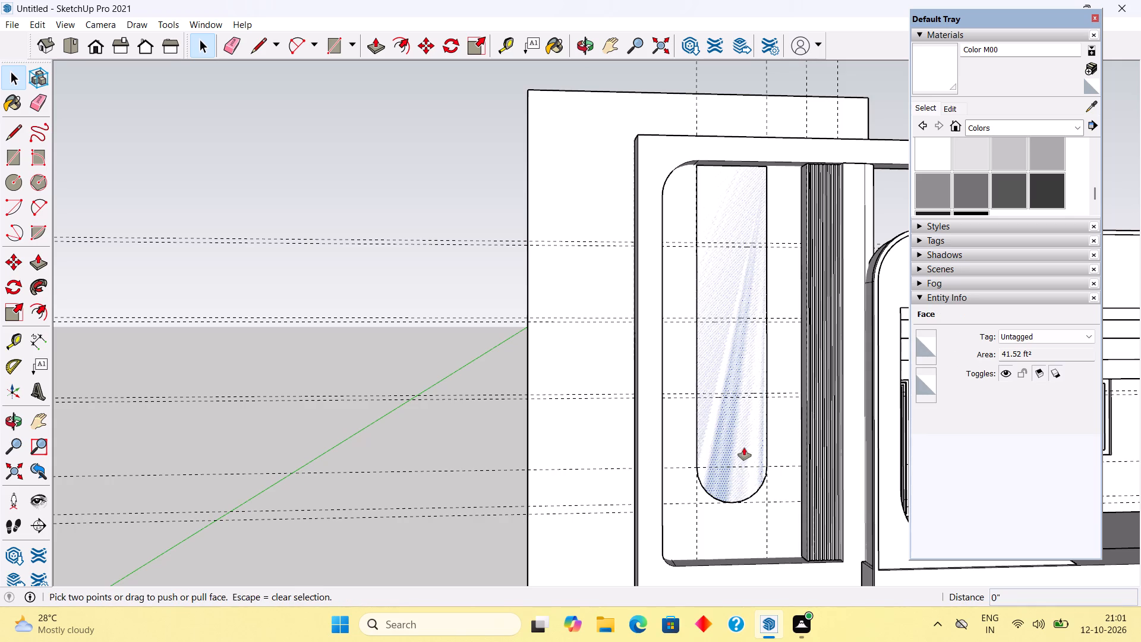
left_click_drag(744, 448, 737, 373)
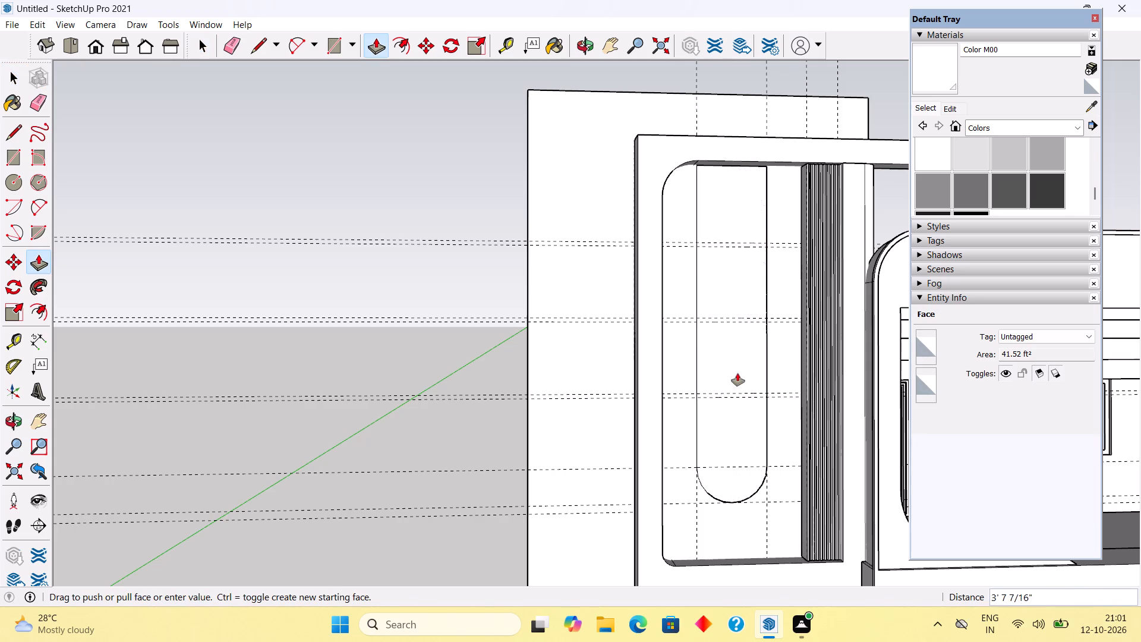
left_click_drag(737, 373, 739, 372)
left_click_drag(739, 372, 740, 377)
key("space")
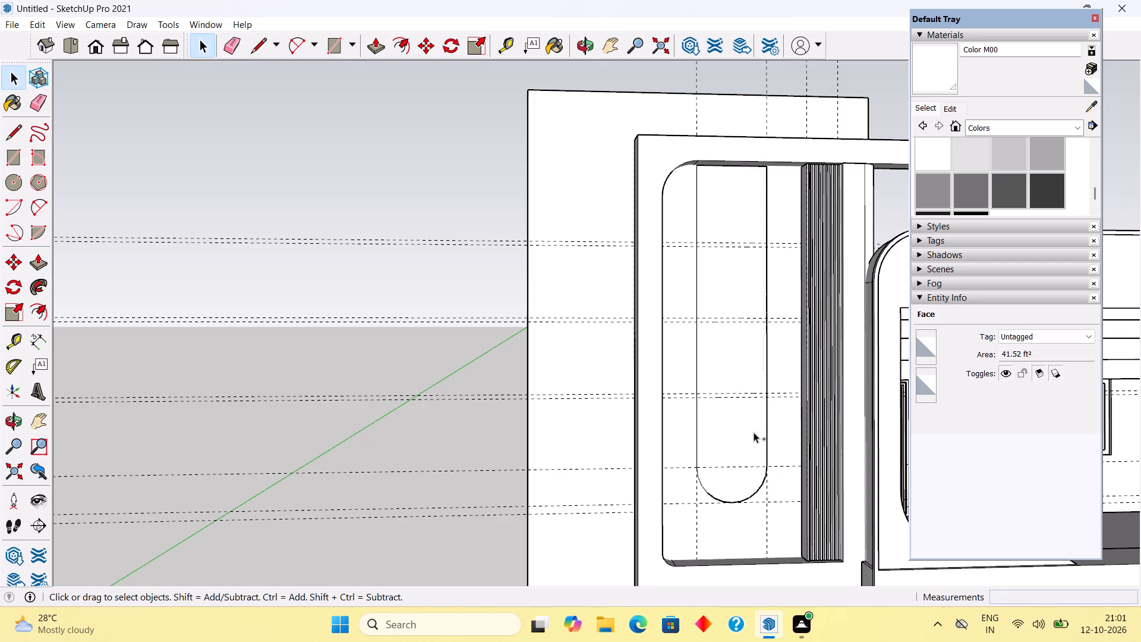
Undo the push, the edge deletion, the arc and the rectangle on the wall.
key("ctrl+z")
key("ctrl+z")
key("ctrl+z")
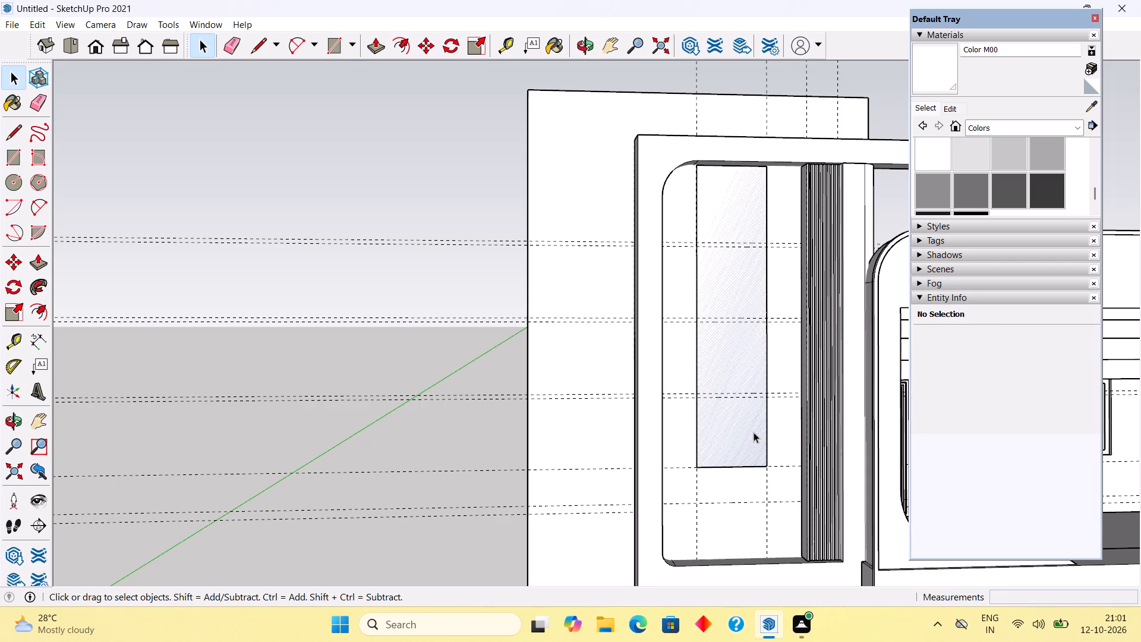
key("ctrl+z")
Inside the back wall's group, draw a 3' by about 12' 8" rectangle between the vertical guides, from the recess's top edge to the arc-start guide.
triple_click(754, 432)
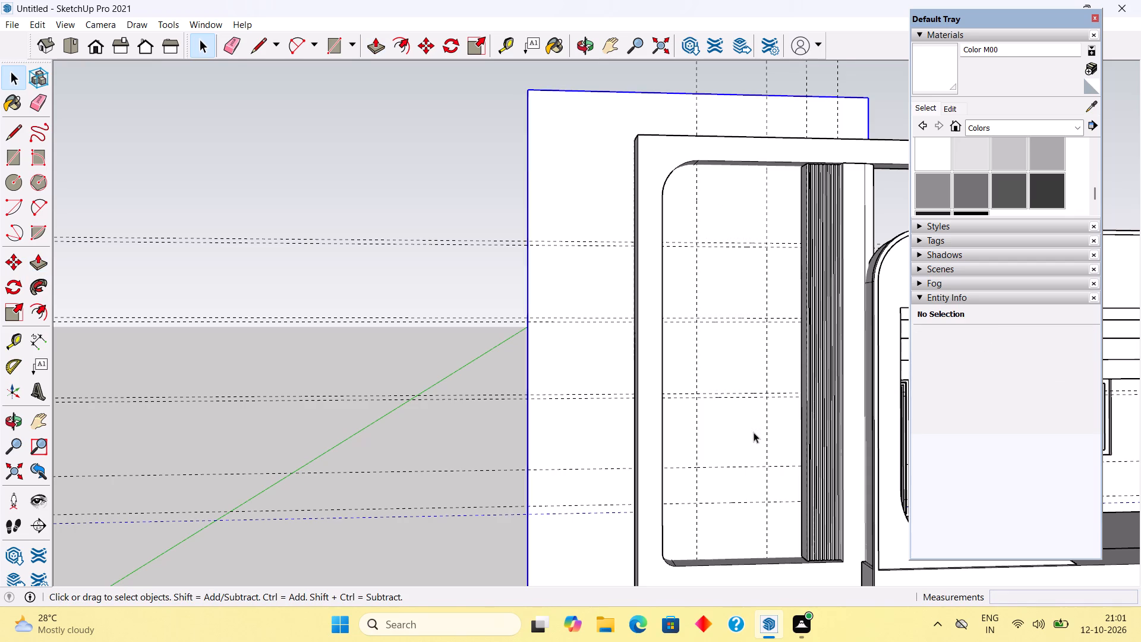
scroll(706, 171, "up", 8)
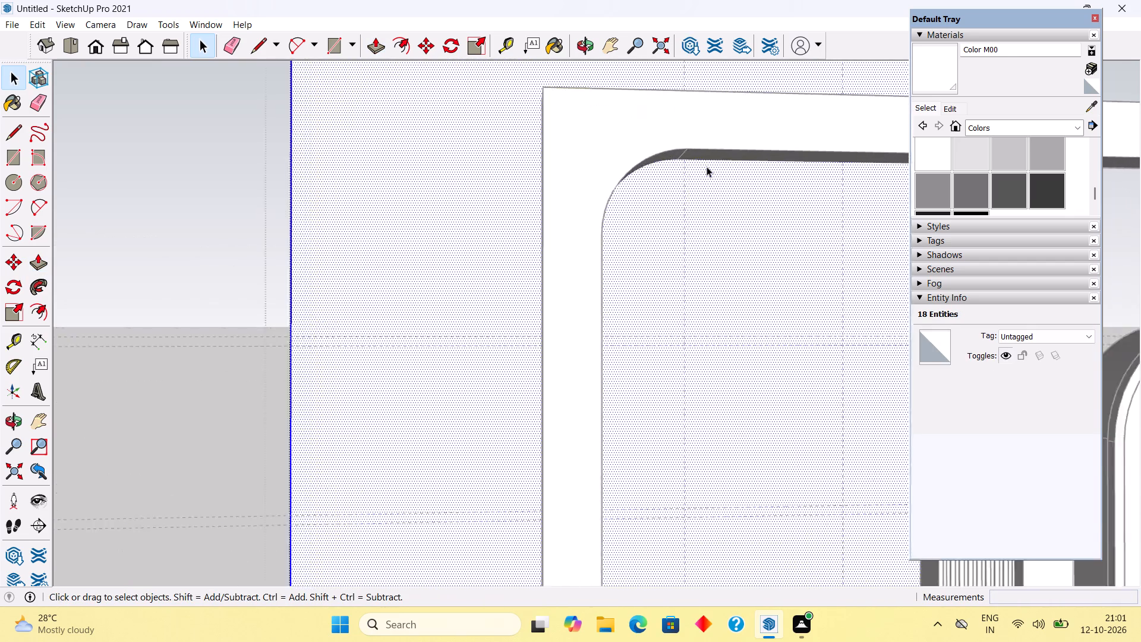
key("r")
left_click(686, 162)
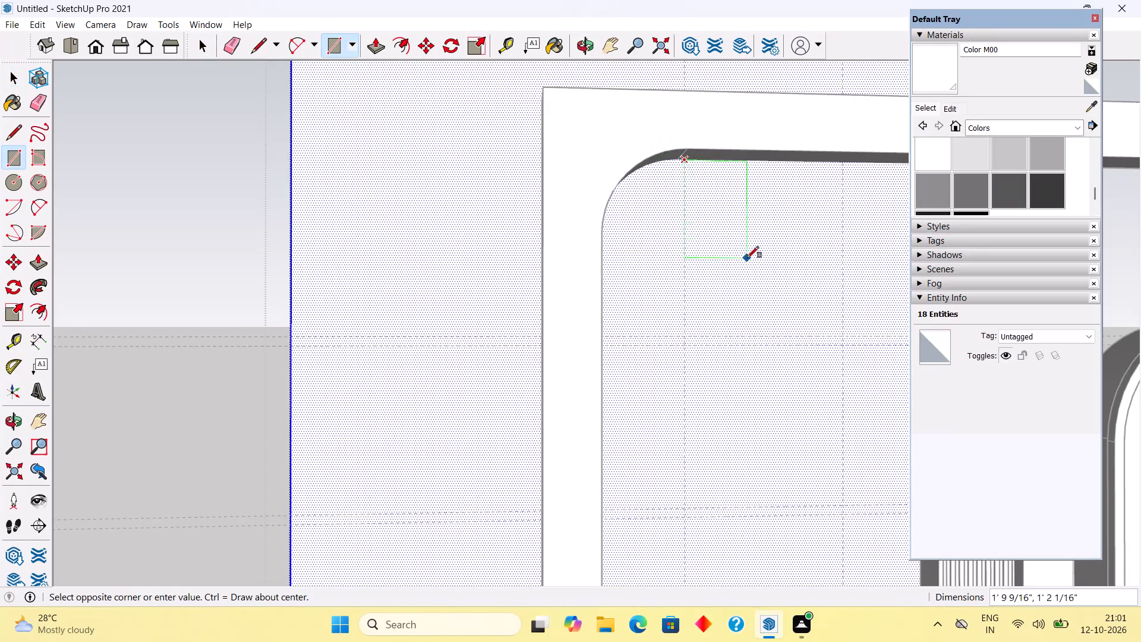
scroll(758, 284, "down", 5)
scroll(785, 423, "down", 9)
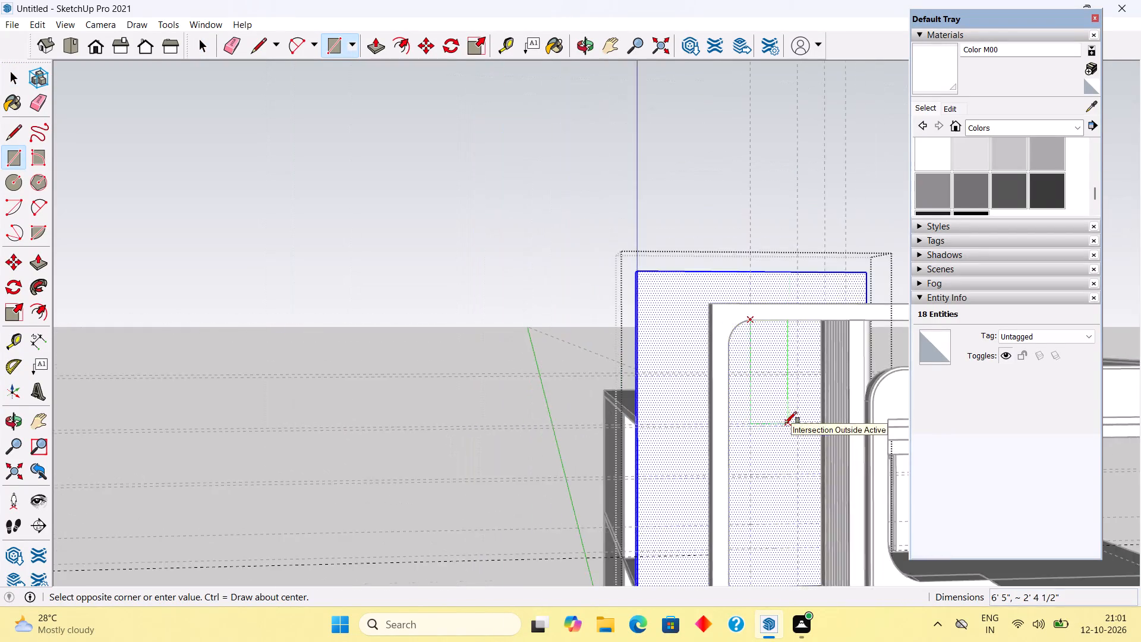
scroll(784, 410, "down", 3)
scroll(789, 486, "up", 5)
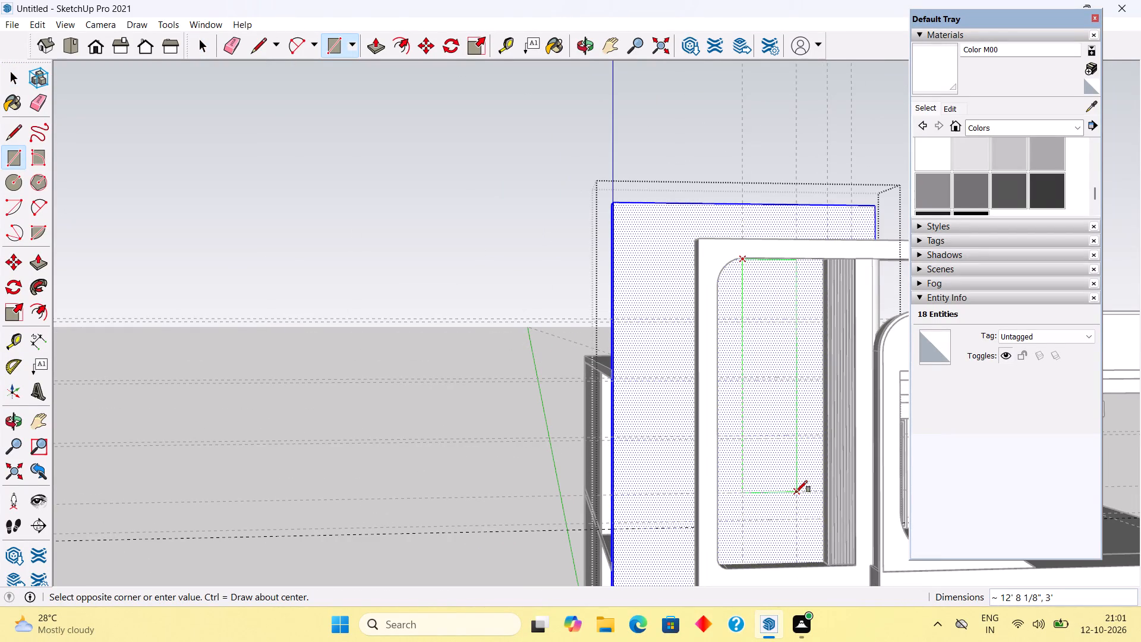
left_click(796, 492)
Add an arc with a 1' 6" bulge below the rectangle and delete the edge between them to form one round-bottomed outline.
scroll(773, 517, "up", 4)
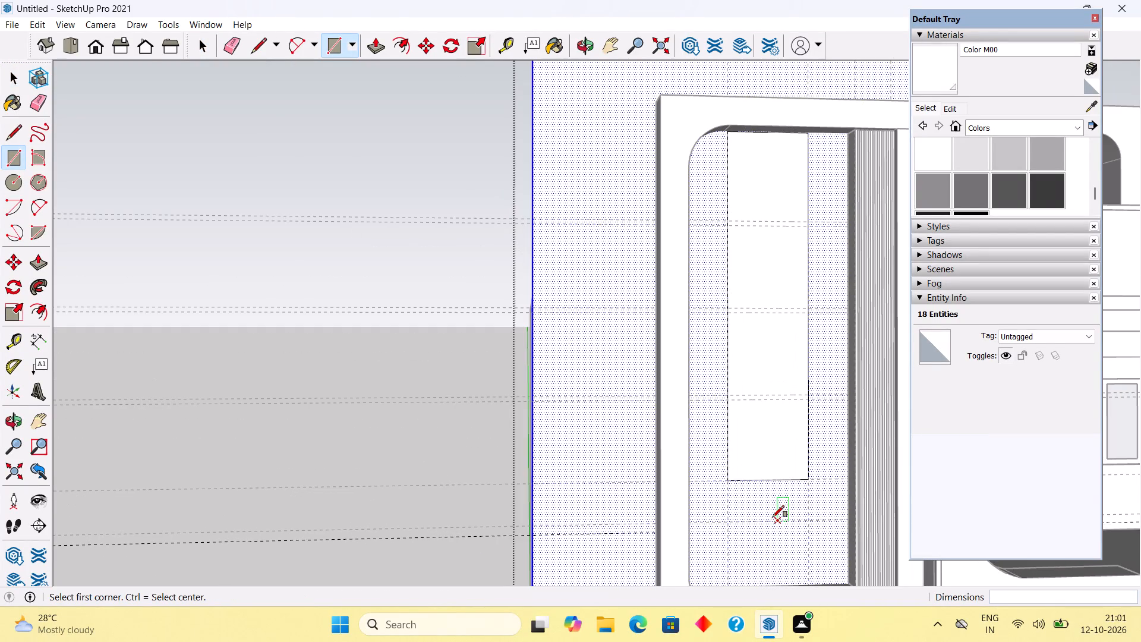
key("a")
left_click(731, 481)
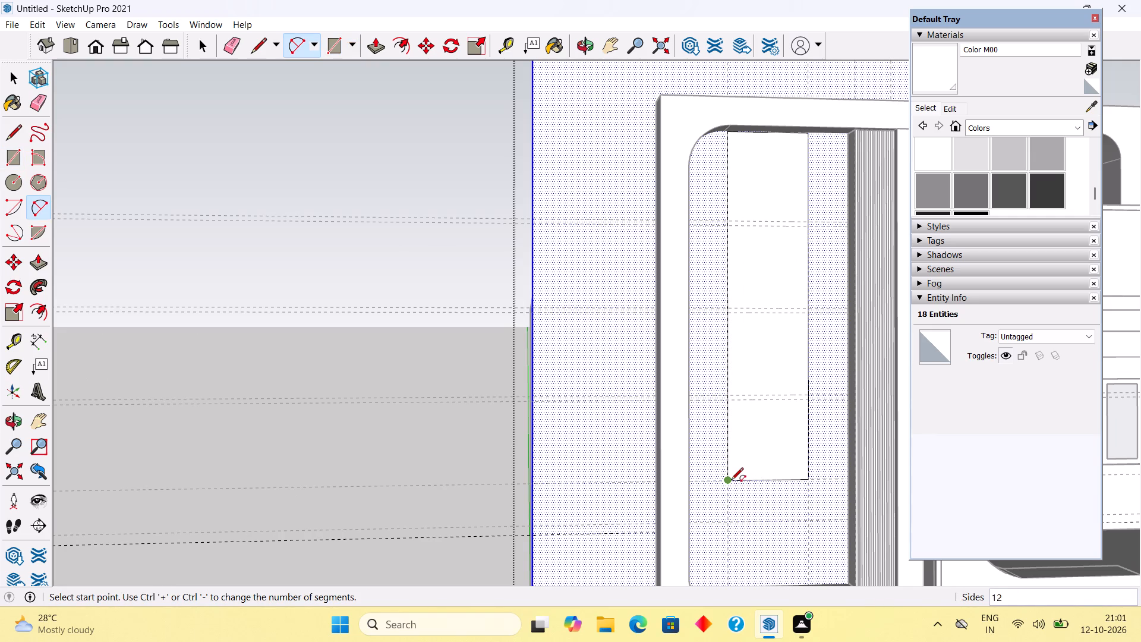
left_click(811, 482)
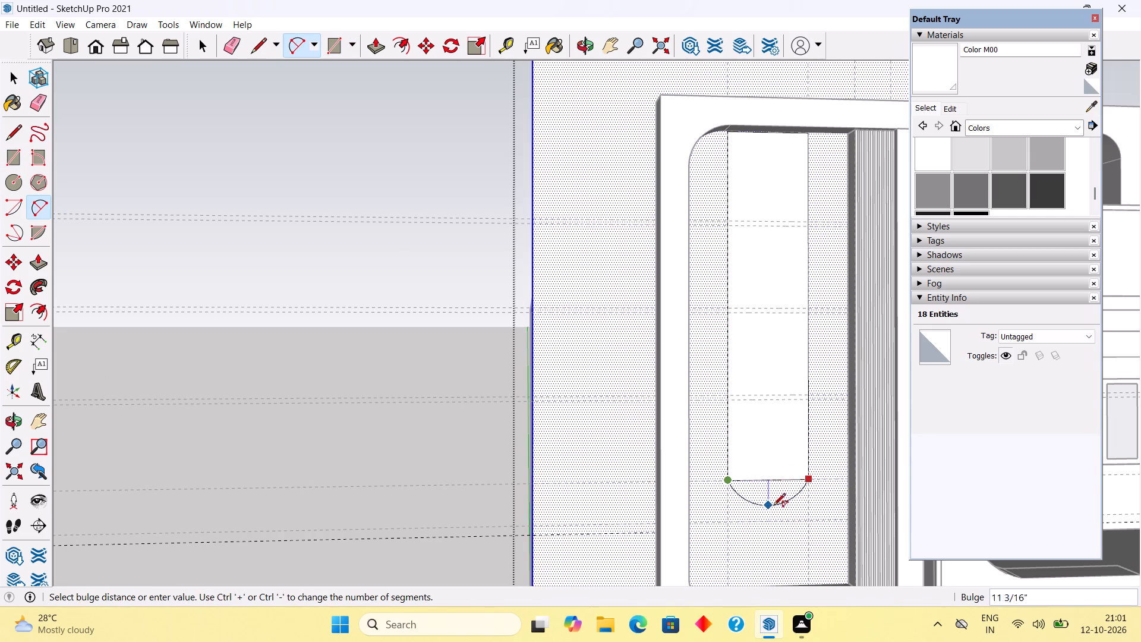
left_click(774, 521)
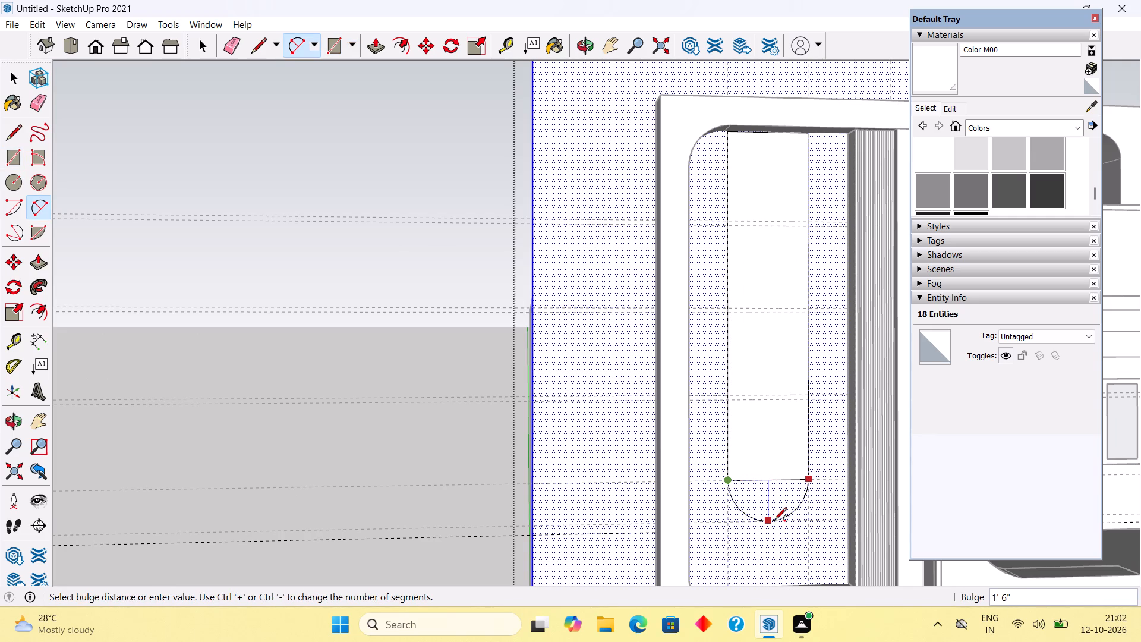
key("space")
left_click(769, 480)
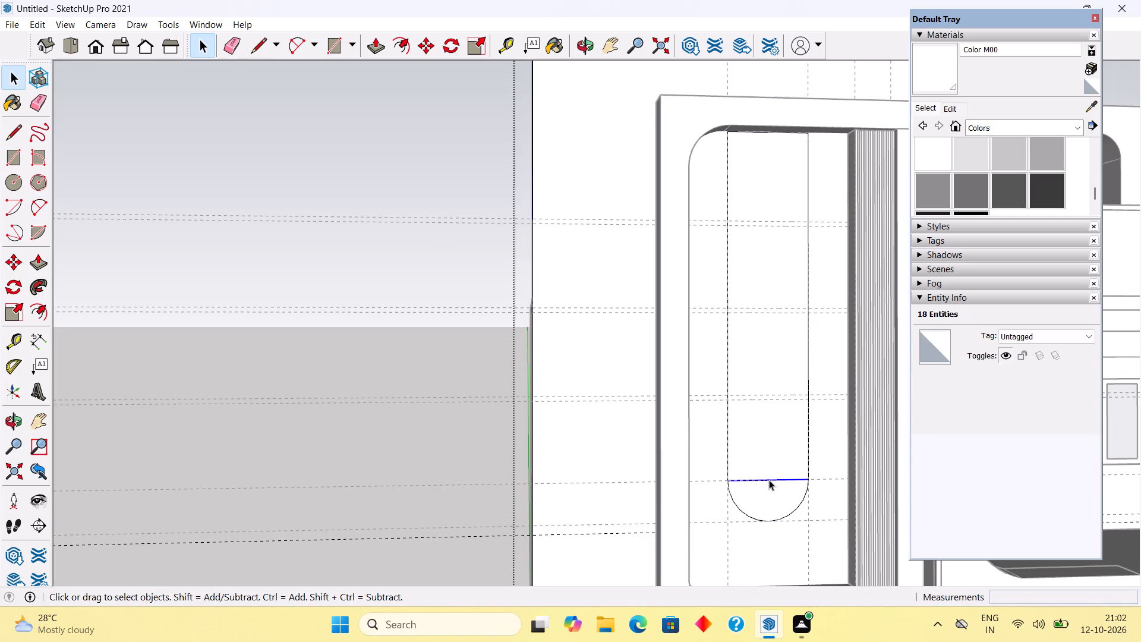
key("Delete")
Push the round-bottomed face about 10" through the wall to cut the window opening, and leave the wall group.
left_click(773, 459)
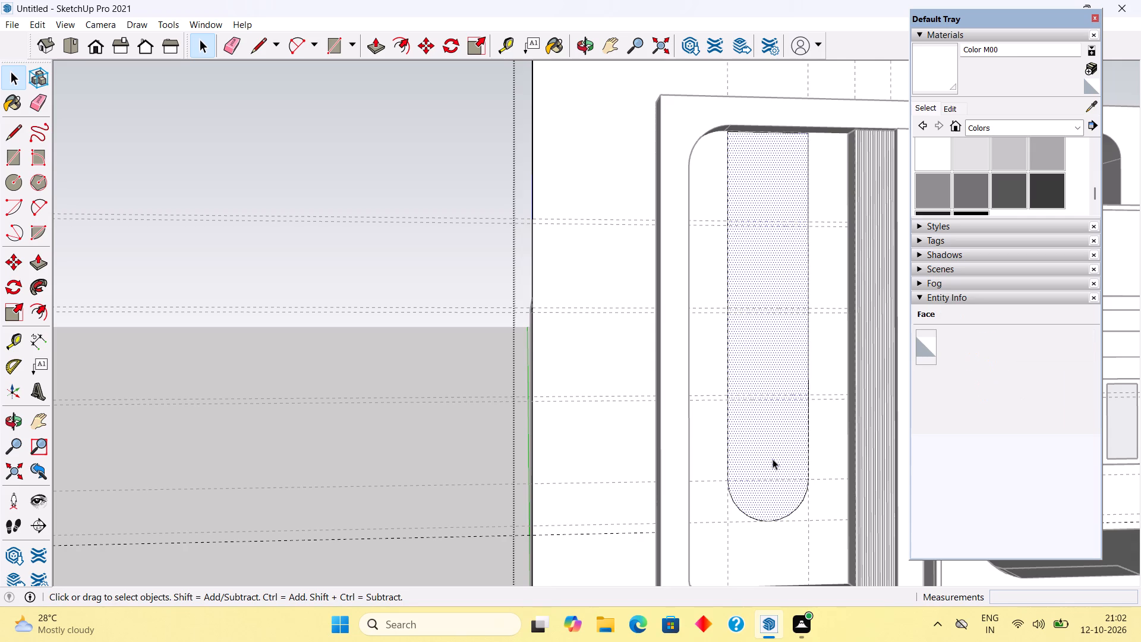
key("p")
left_click_drag(773, 459, 773, 421)
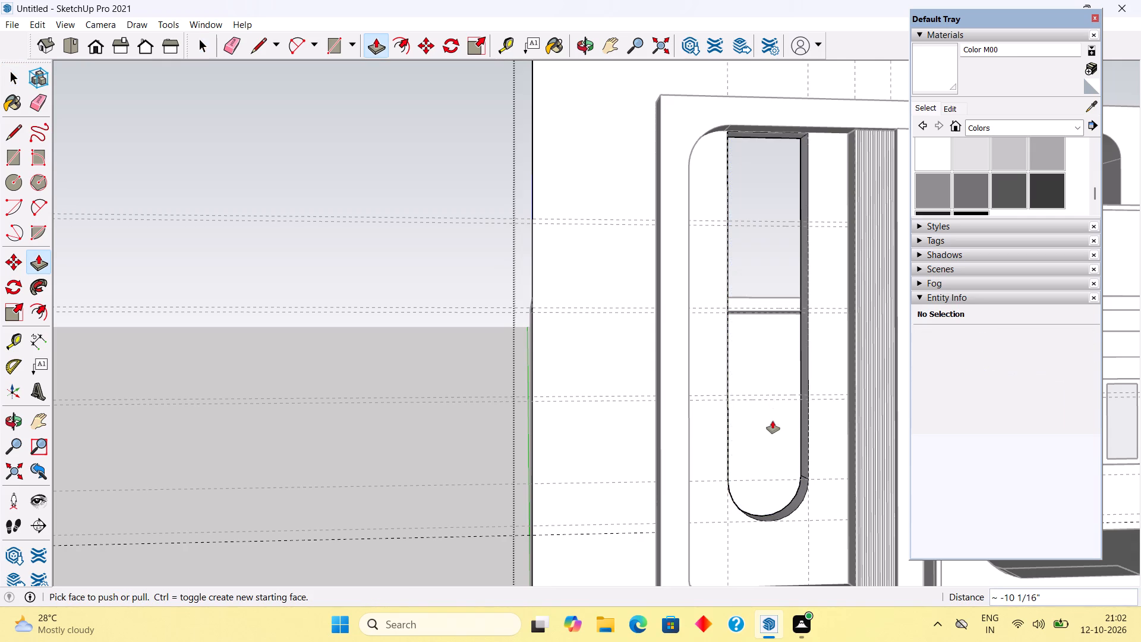
key("space")
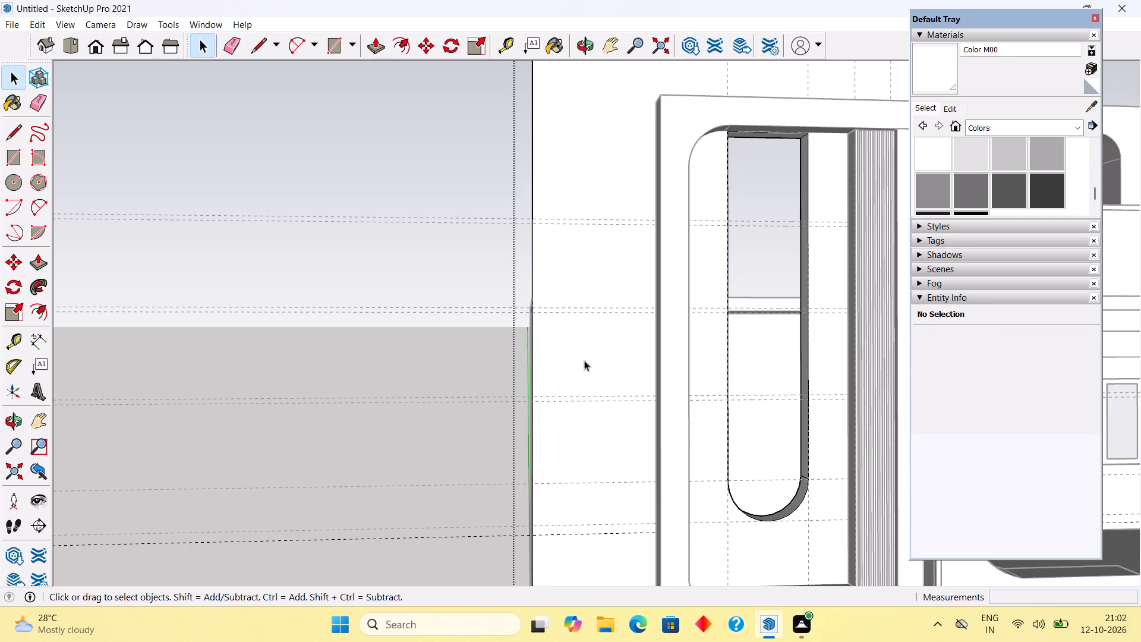
left_click(475, 334)
Unhide all hidden objects to bring back the window group.
middle_click_drag(737, 363, 663, 377)
scroll(663, 377, "down", 3)
left_click(33, 22)
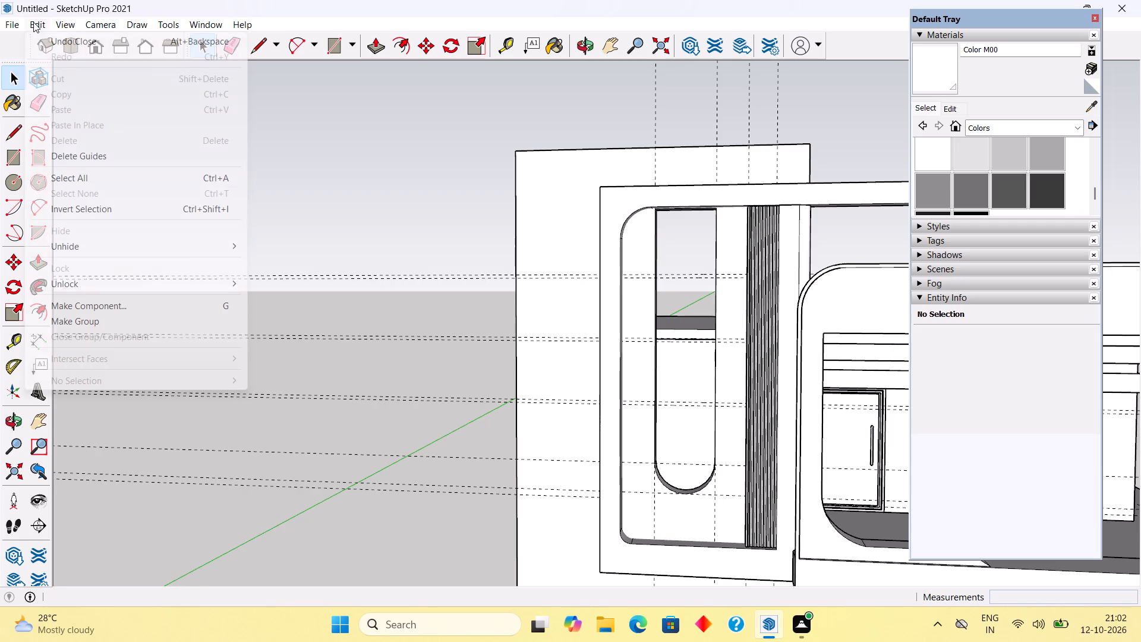
left_click(141, 242)
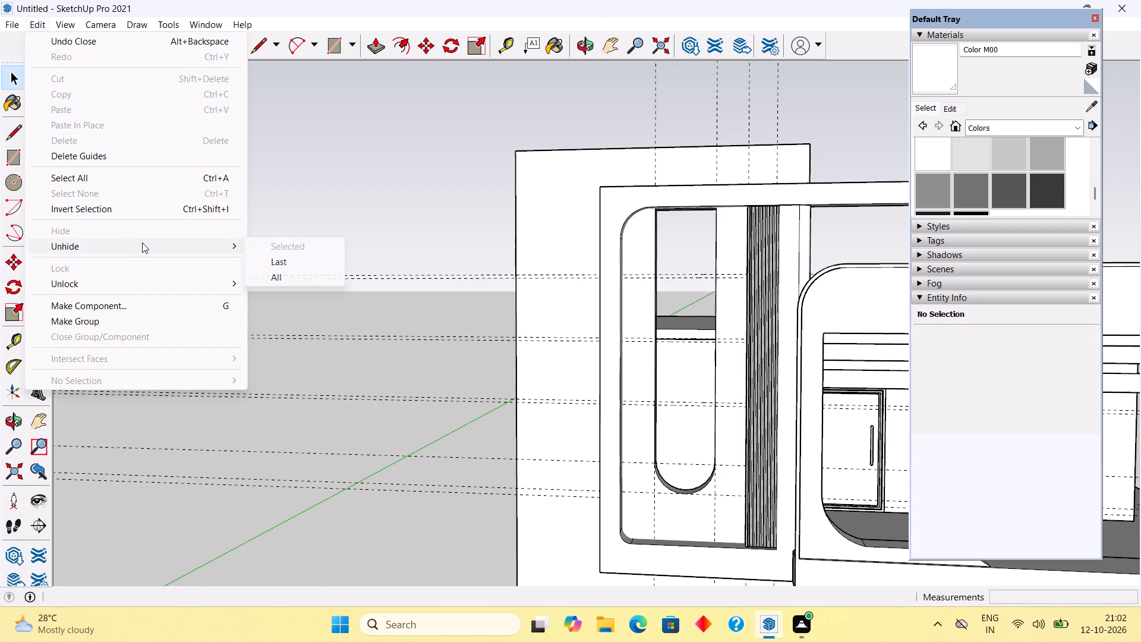
left_click(276, 274)
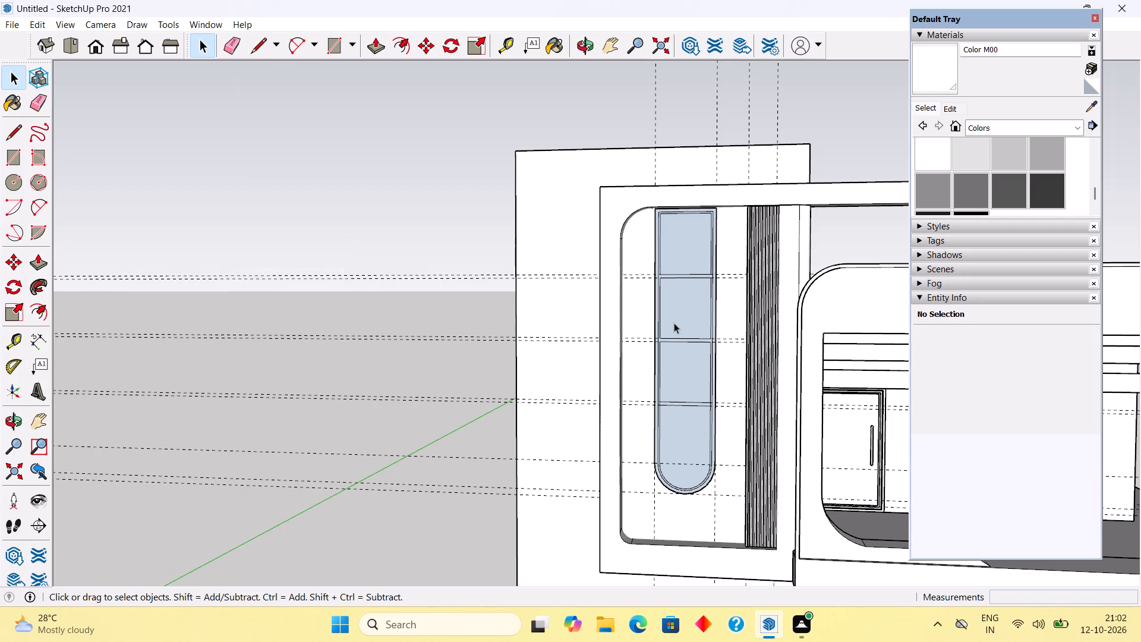
Inside the window group, delete the four pane faces between the crossbars, including the round-bottomed one, keeping the frame.
scroll(677, 320, "up", 4)
left_click(699, 213)
triple_click(699, 213)
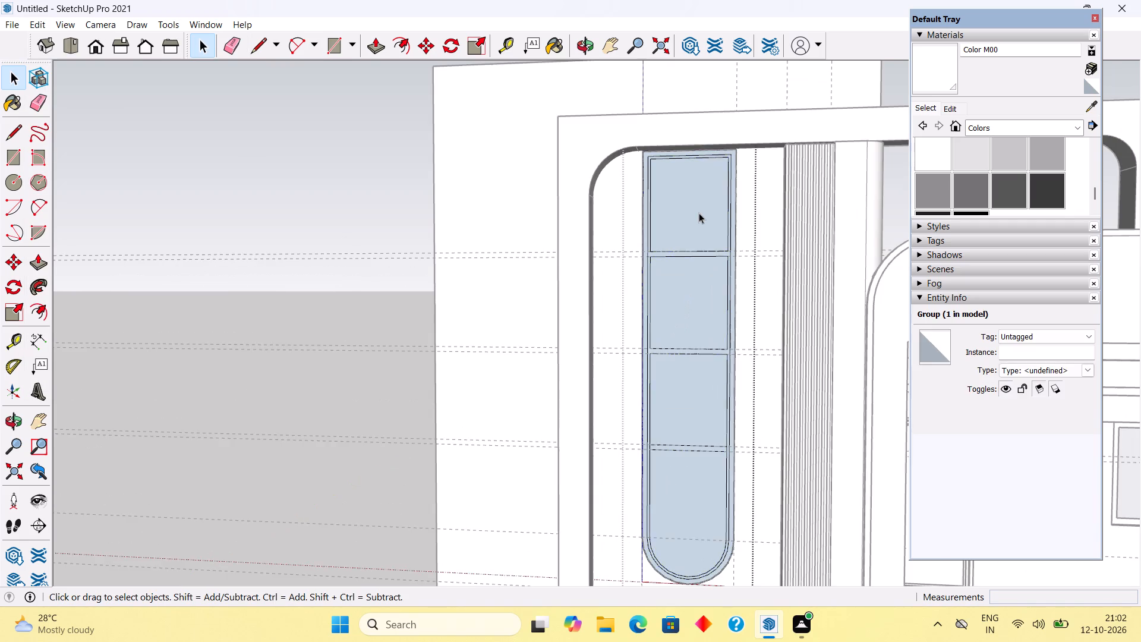
scroll(699, 213, "up", 4)
left_click(699, 213)
key("Delete")
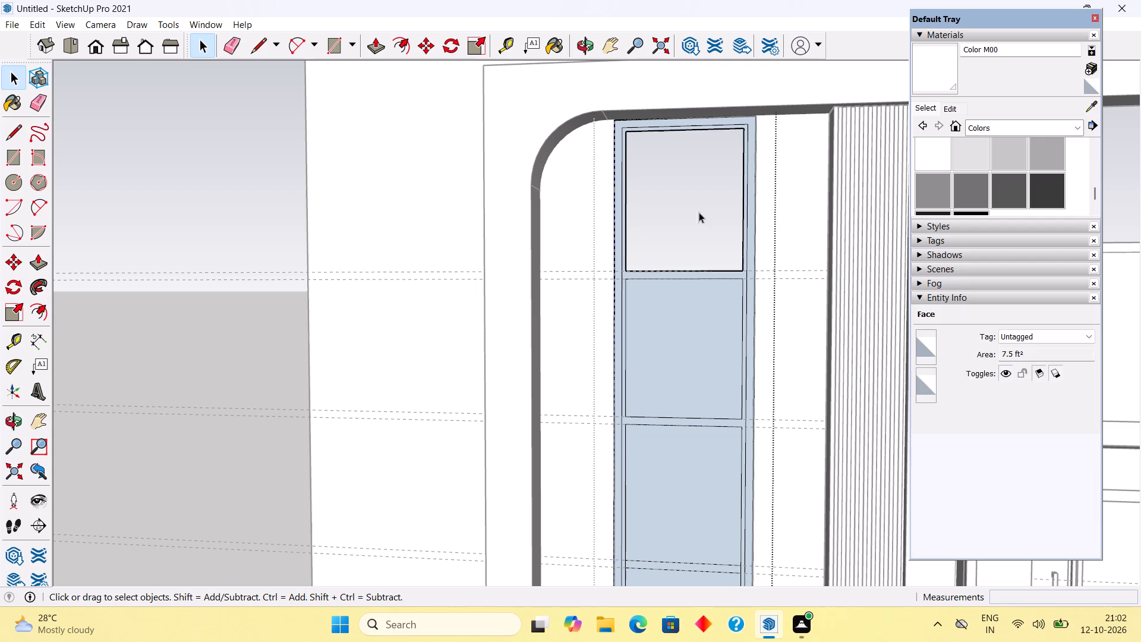
left_click(708, 342)
key("Delete")
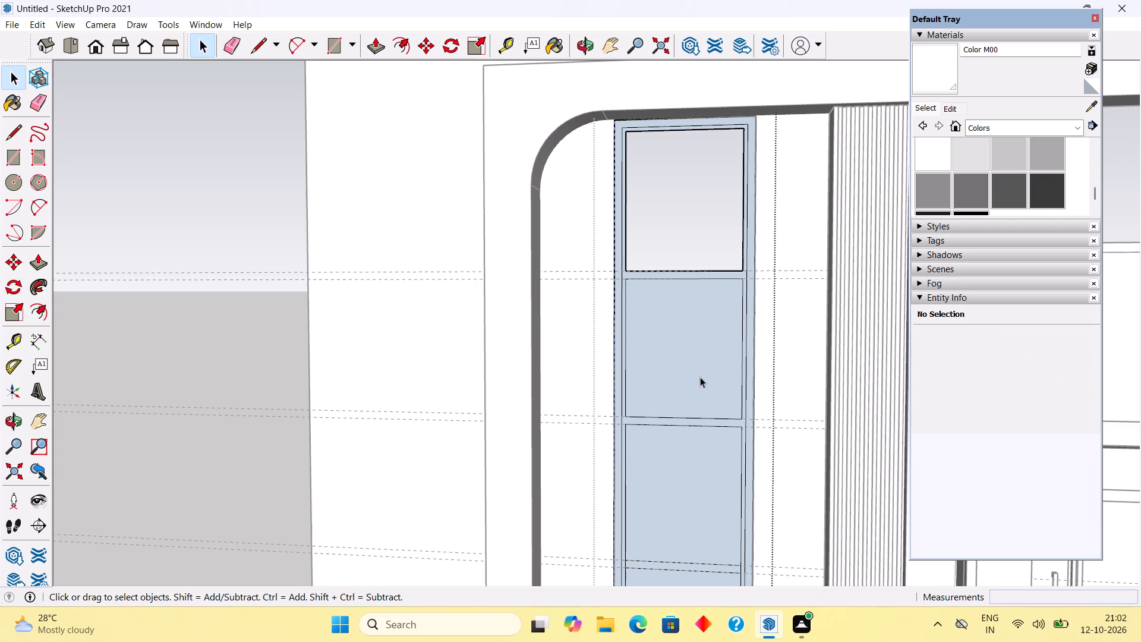
left_click(700, 377)
key("Delete")
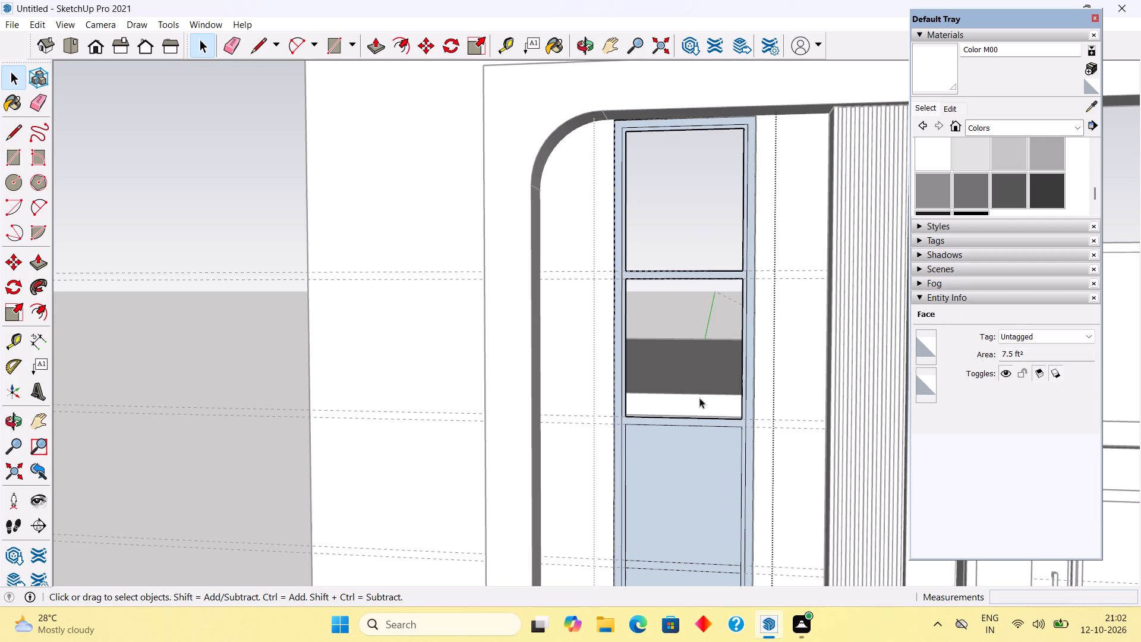
left_click(705, 470)
key("Delete")
left_click(707, 467)
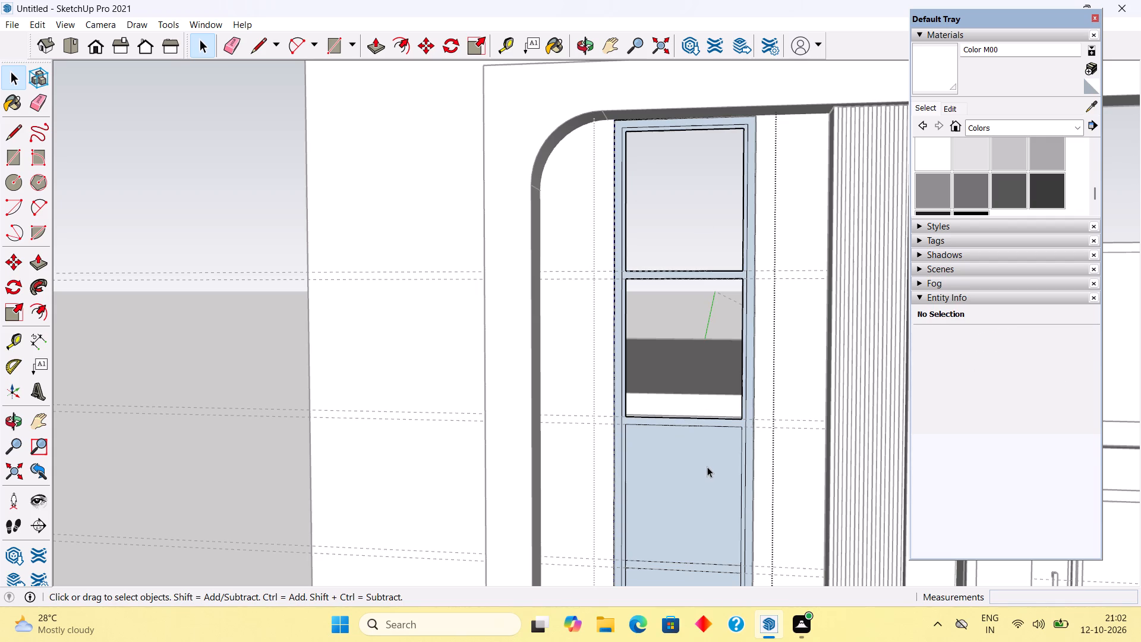
key("Delete")
scroll(708, 456, "down", 5)
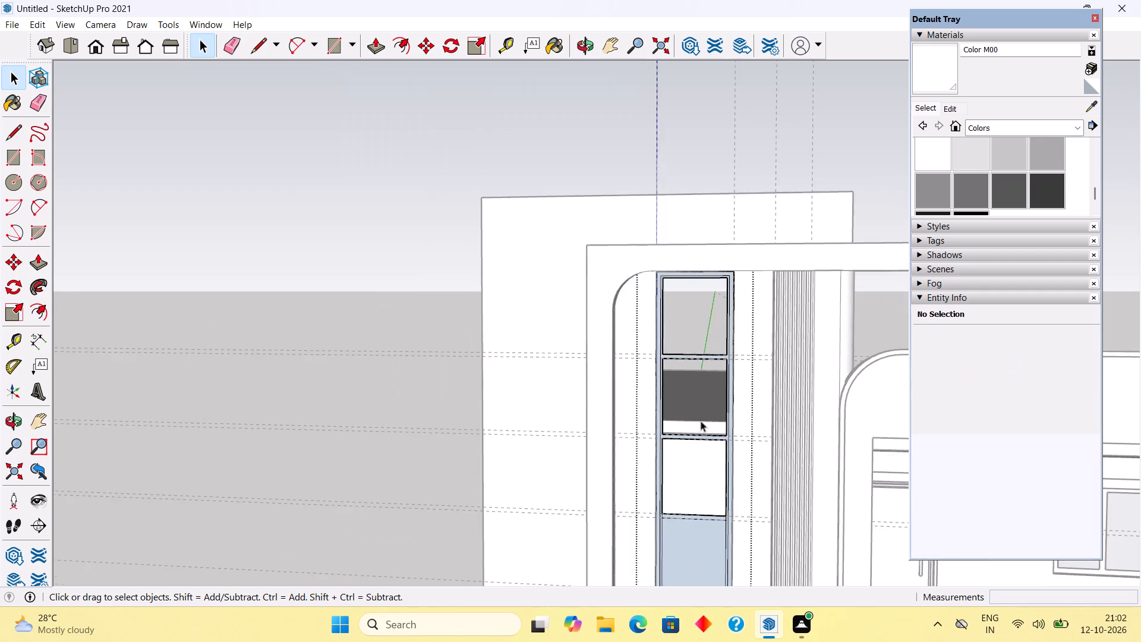
scroll(701, 421, "down", 6)
scroll(710, 562, "up", 12)
left_click(690, 479)
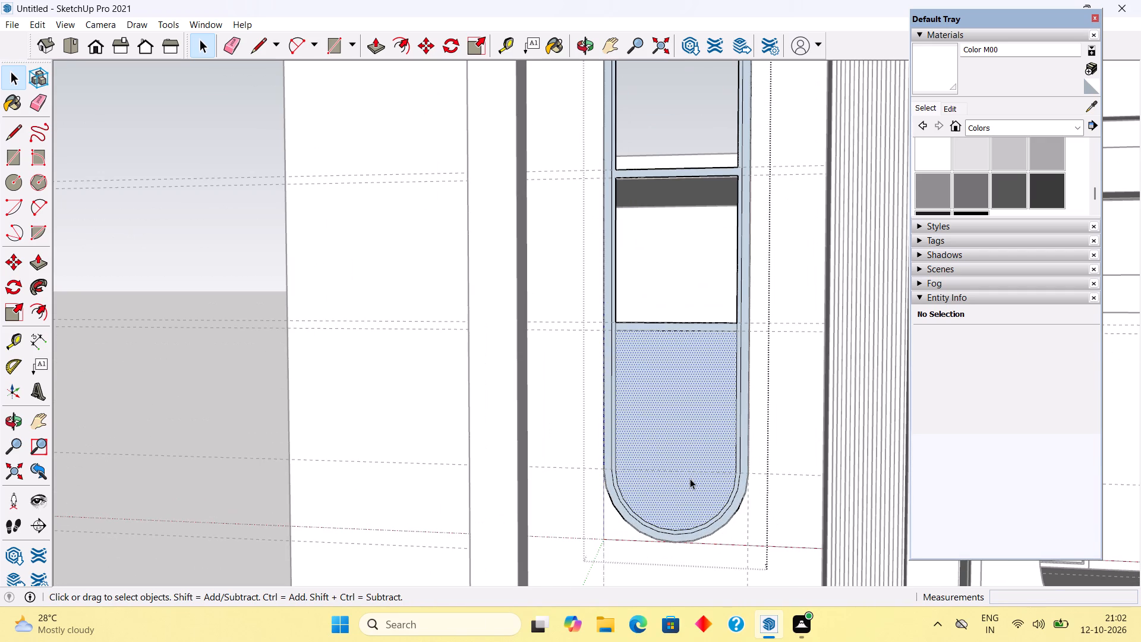
key("Delete")
middle_click_drag(703, 372, 762, 379)
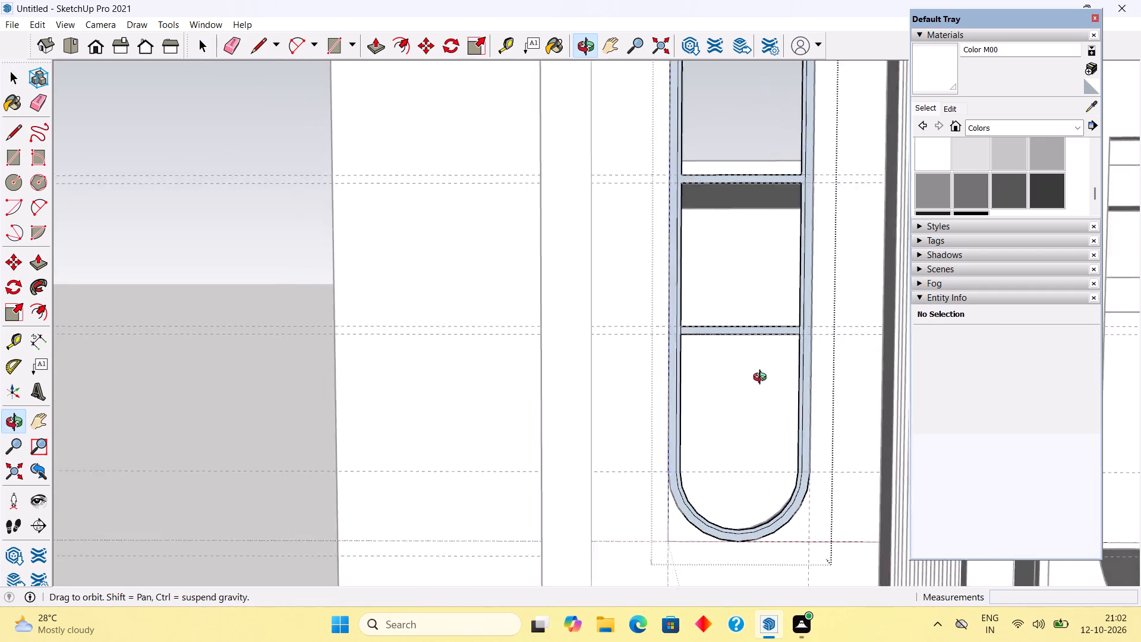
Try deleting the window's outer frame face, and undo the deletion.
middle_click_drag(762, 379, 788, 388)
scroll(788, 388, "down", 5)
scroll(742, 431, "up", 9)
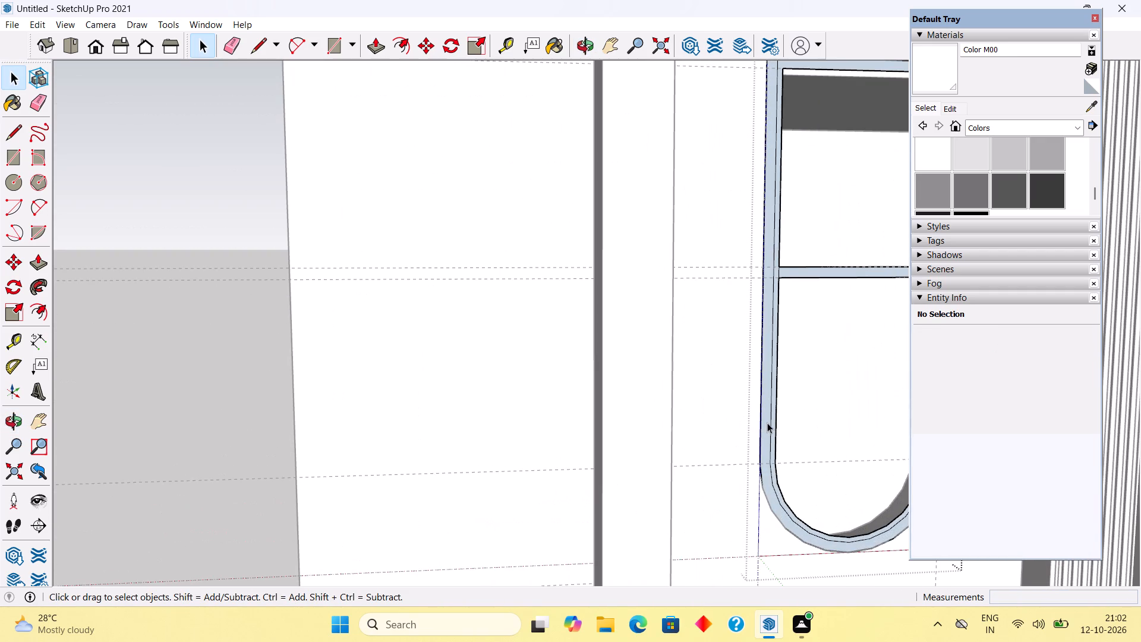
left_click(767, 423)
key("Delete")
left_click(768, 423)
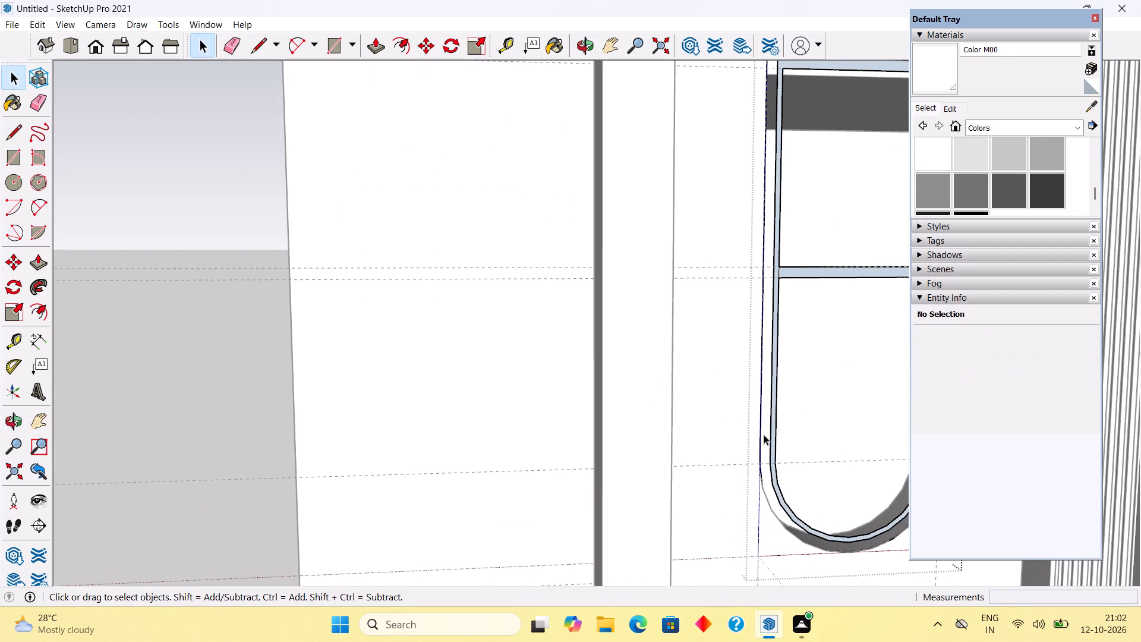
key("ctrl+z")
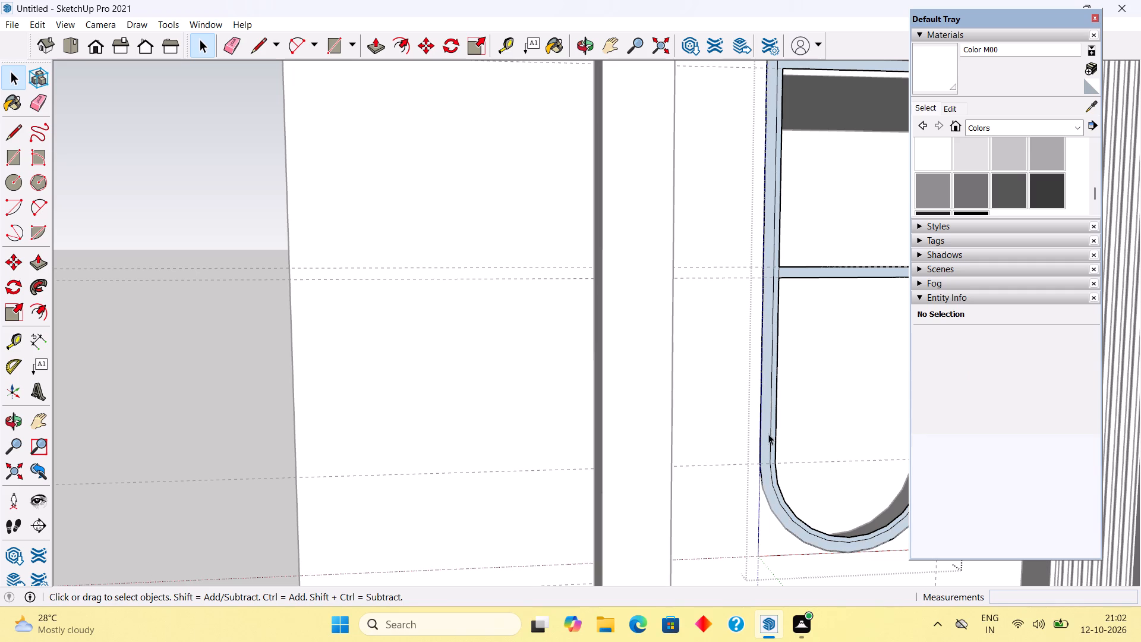
Extrude the window's outer frame face outward 3" with Push/Pull.
left_click(767, 438)
key("p")
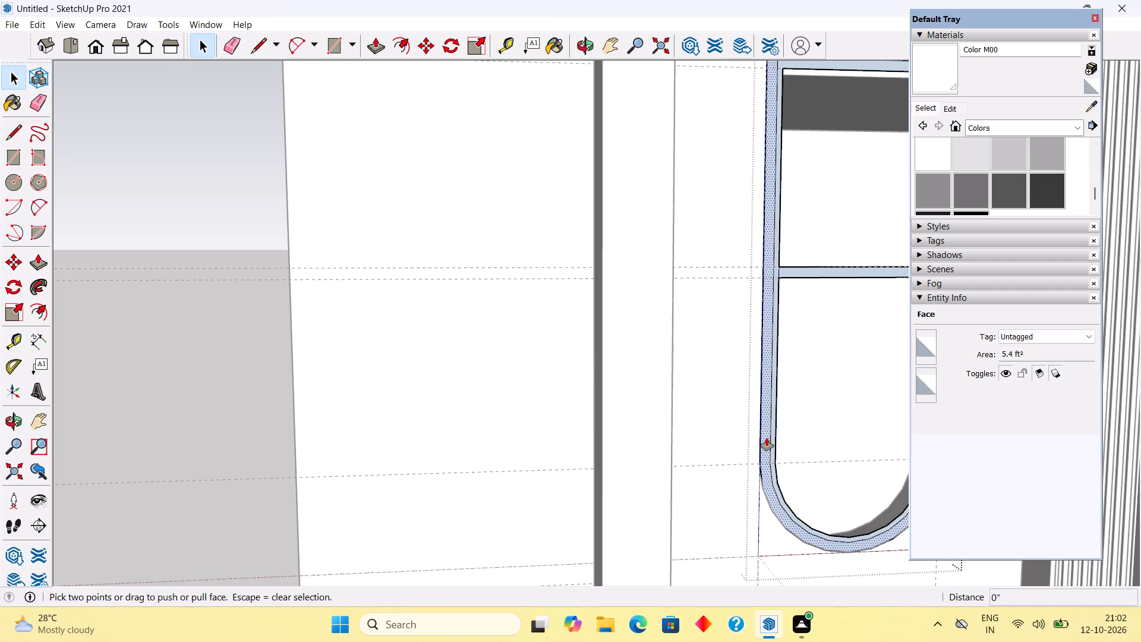
left_click(767, 438)
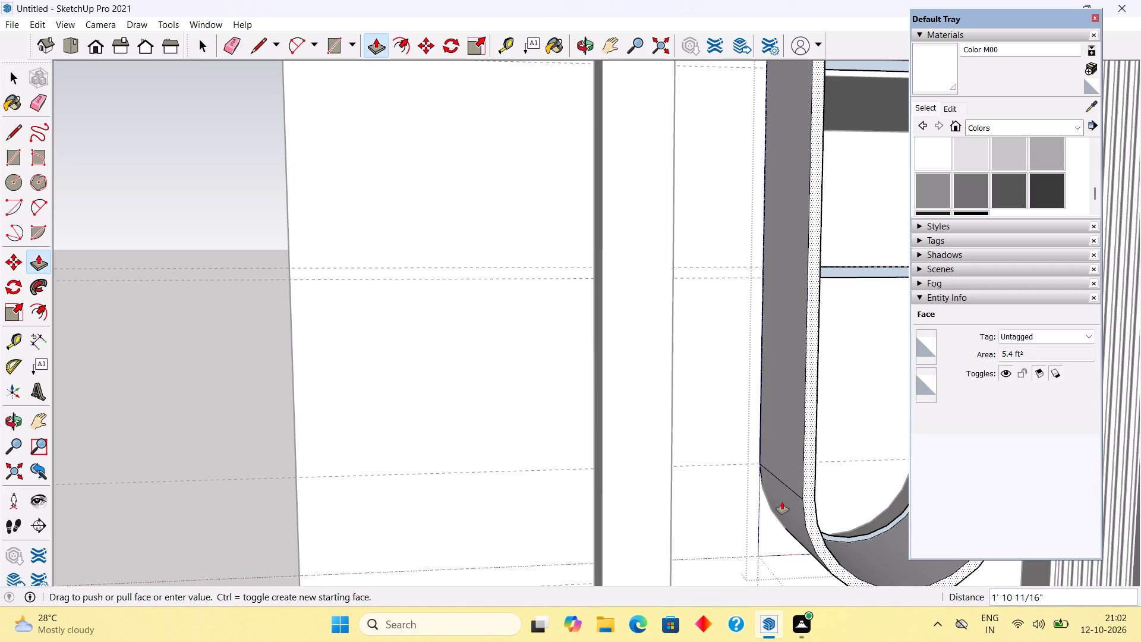
type("3\"")
key("Return")
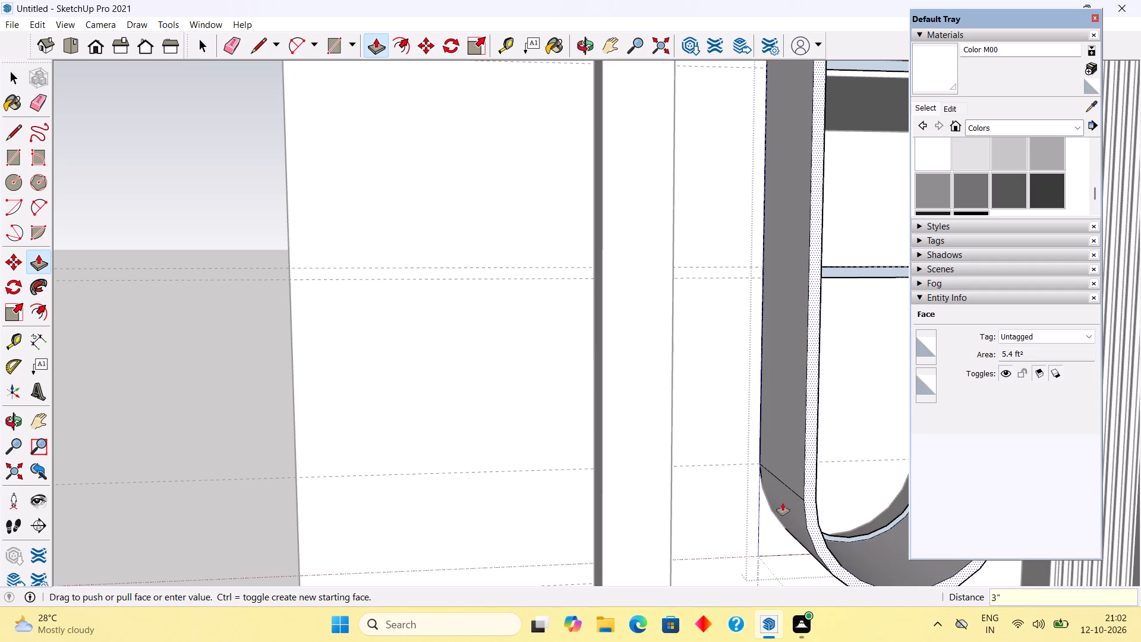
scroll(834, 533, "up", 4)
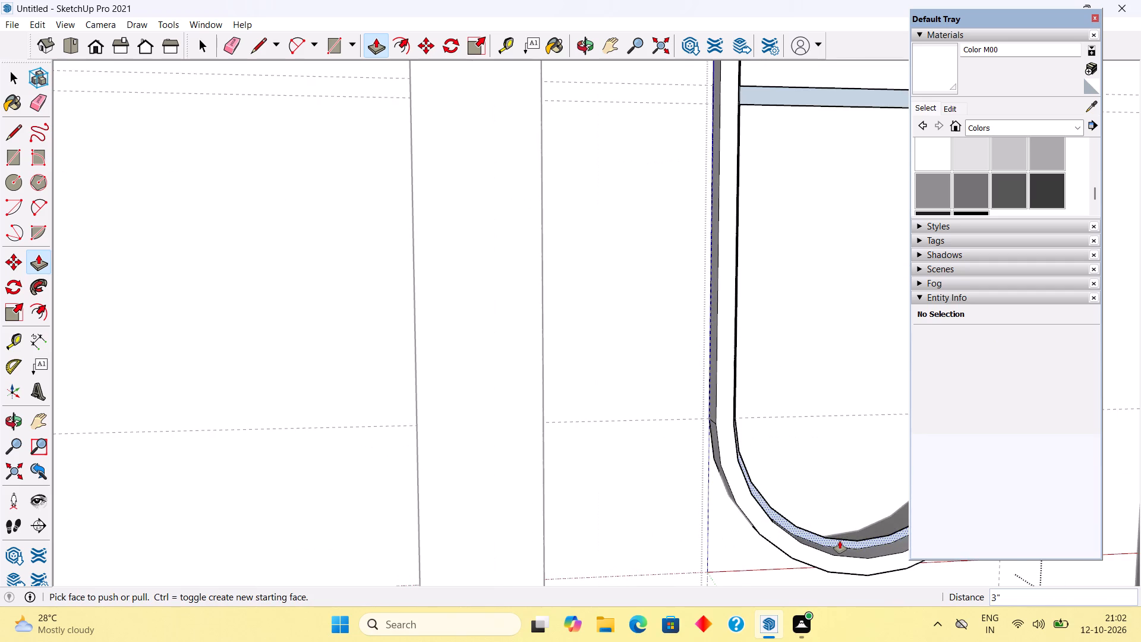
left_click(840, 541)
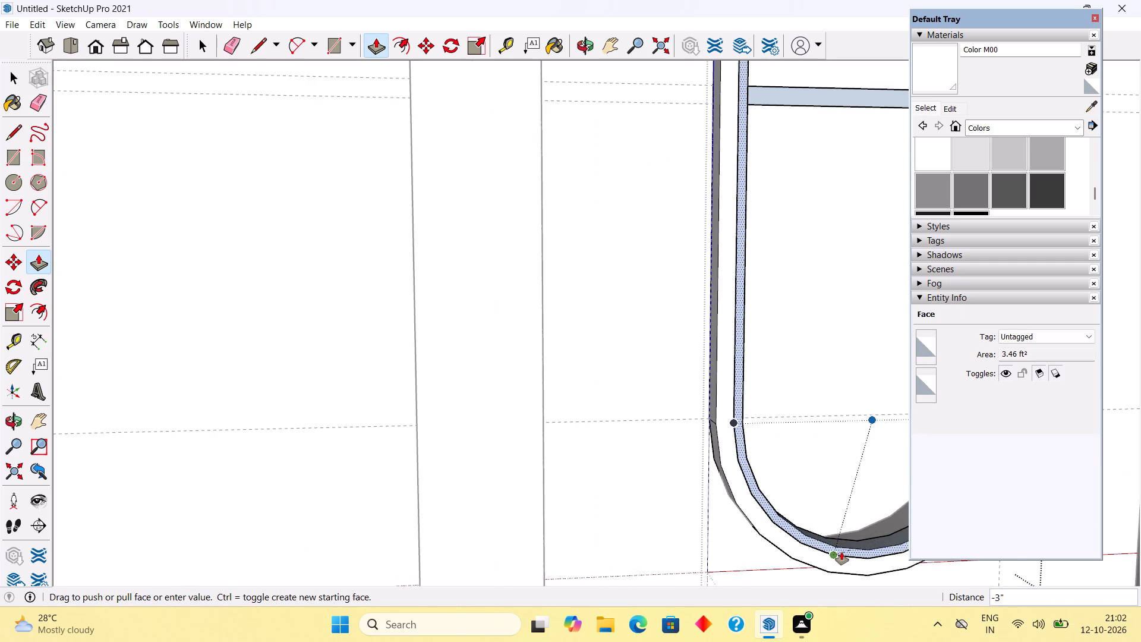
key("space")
Delete the short edges at both ends of the lowest crossbar to merge it with the inner frame face.
scroll(621, 500, "down", 4)
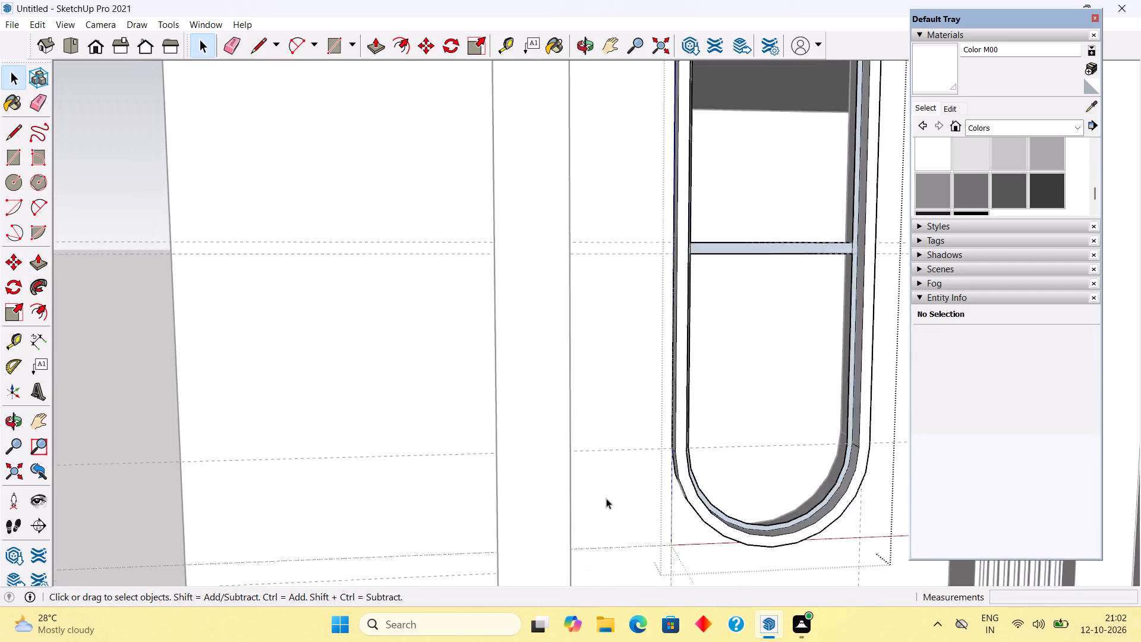
scroll(606, 498, "down", 2)
scroll(780, 305, "up", 5)
scroll(710, 273, "down", 4)
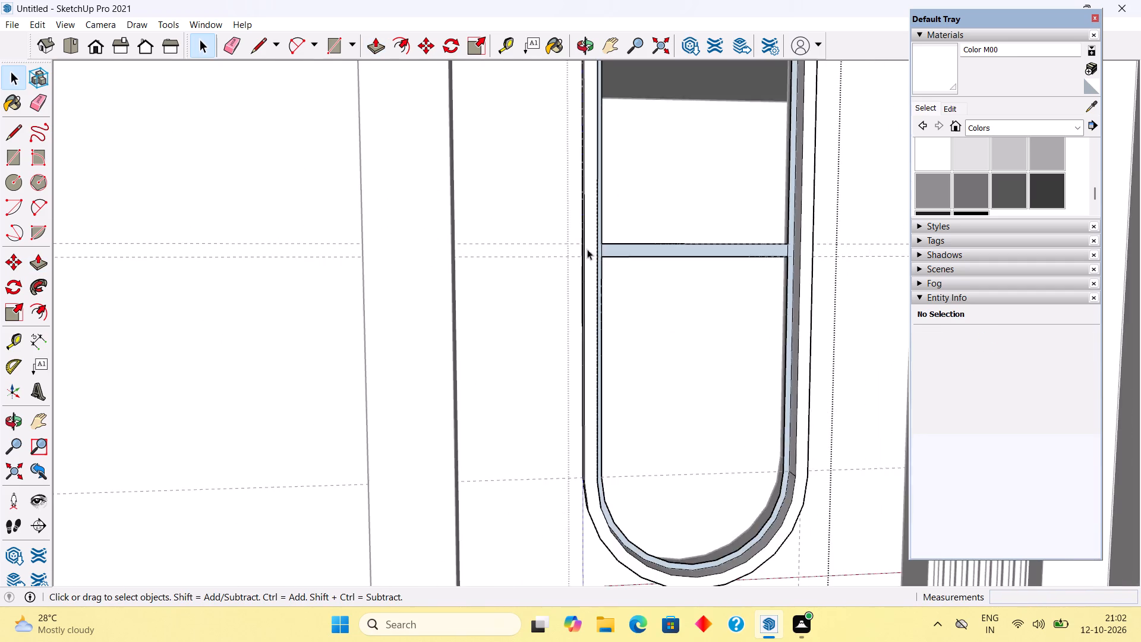
scroll(585, 247, "up", 8)
left_click(606, 265)
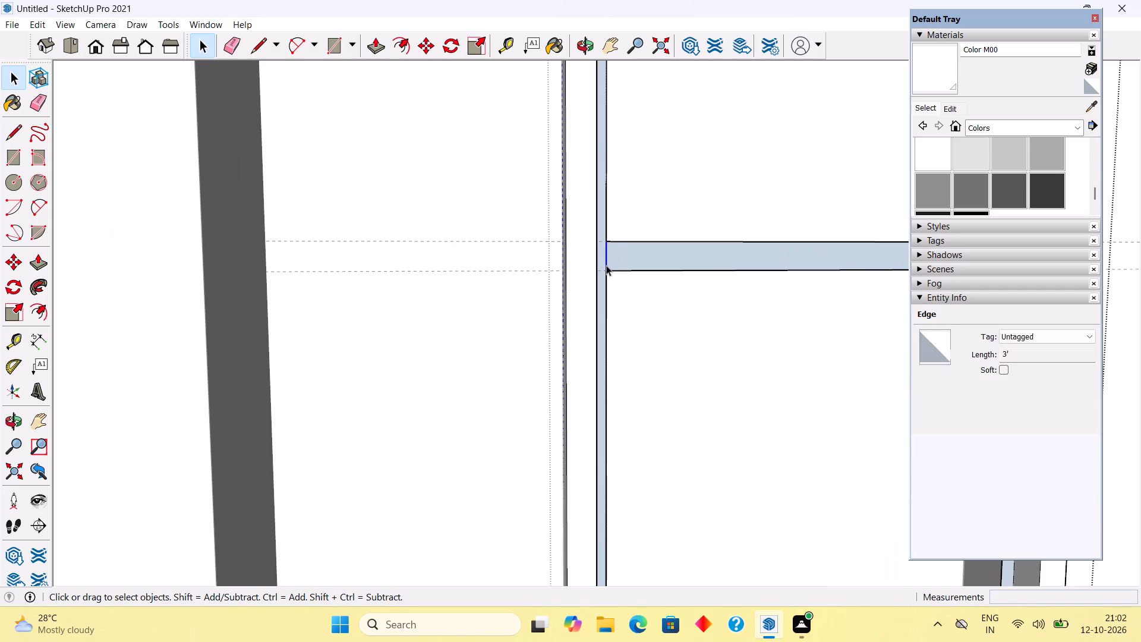
key("Delete")
scroll(606, 265, "down", 10)
scroll(784, 256, "up", 5)
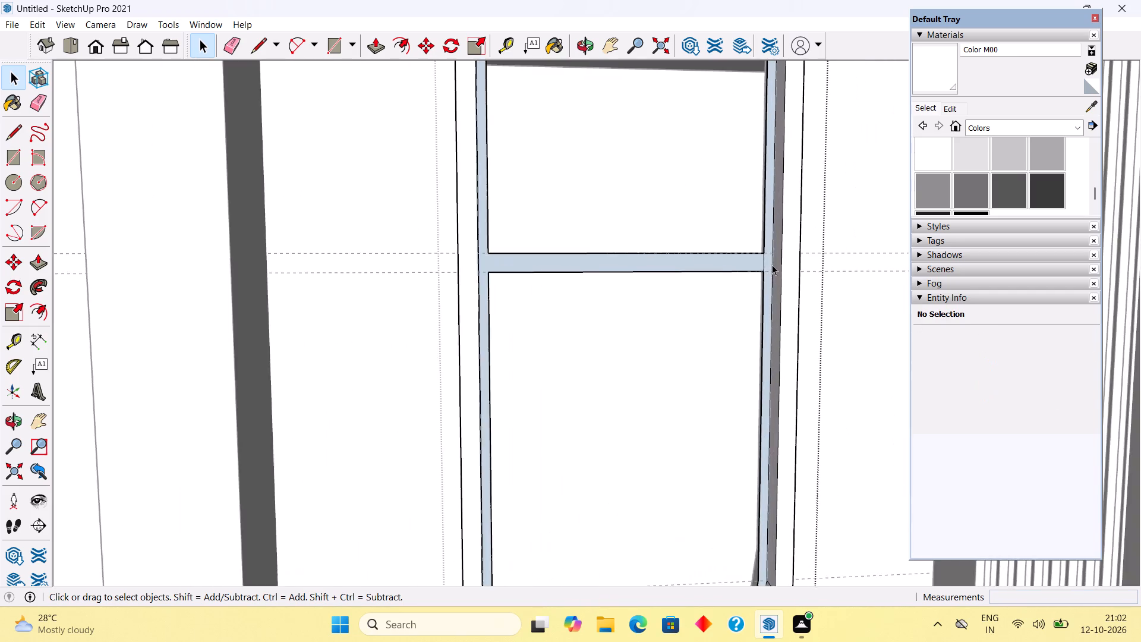
scroll(772, 265, "up", 4)
left_click(759, 261)
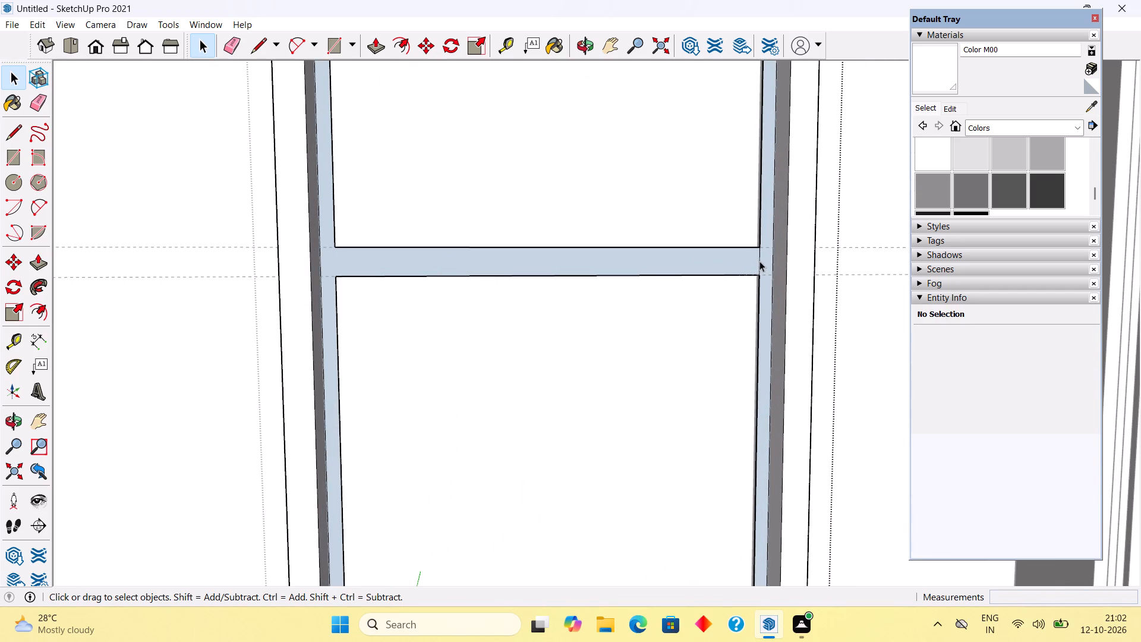
key("Delete")
Extrude the merged inner frame and crossbar face 2" with Push/Pull.
scroll(758, 262, "down", 16)
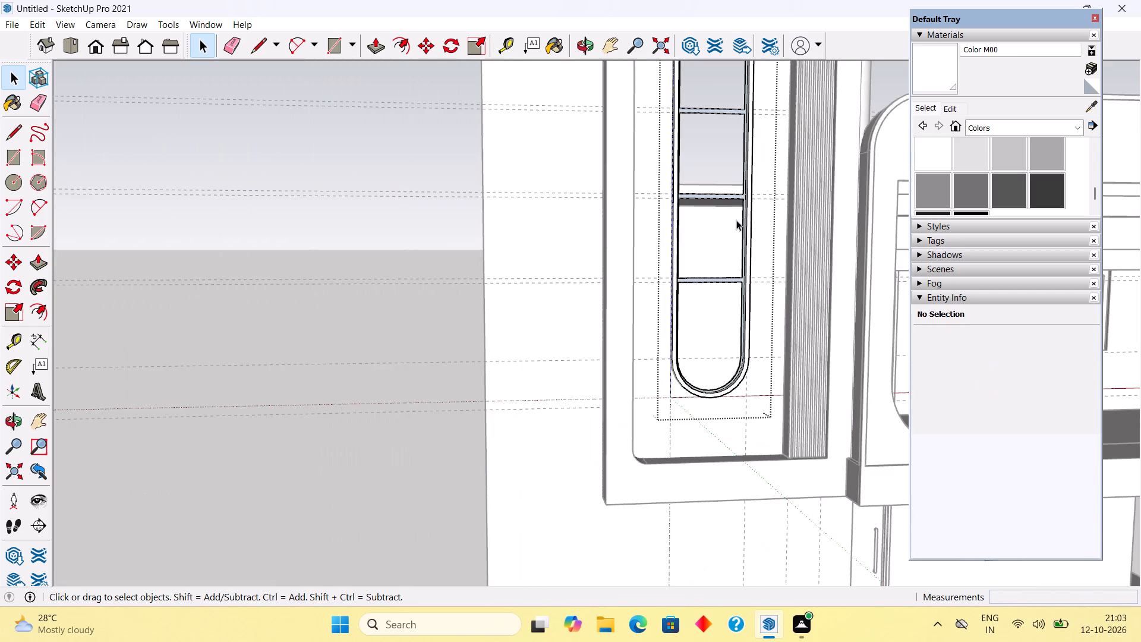
scroll(745, 168, "up", 13)
scroll(701, 257, "down", 3)
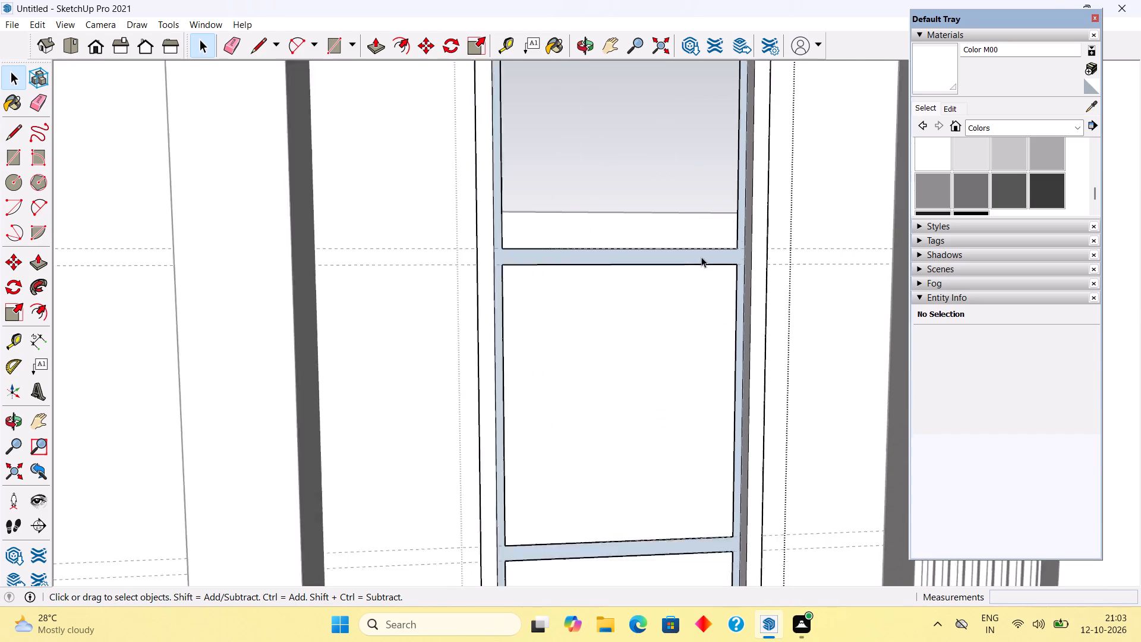
scroll(701, 257, "down", 8)
scroll(718, 118, "up", 2)
scroll(710, 124, "down", 7)
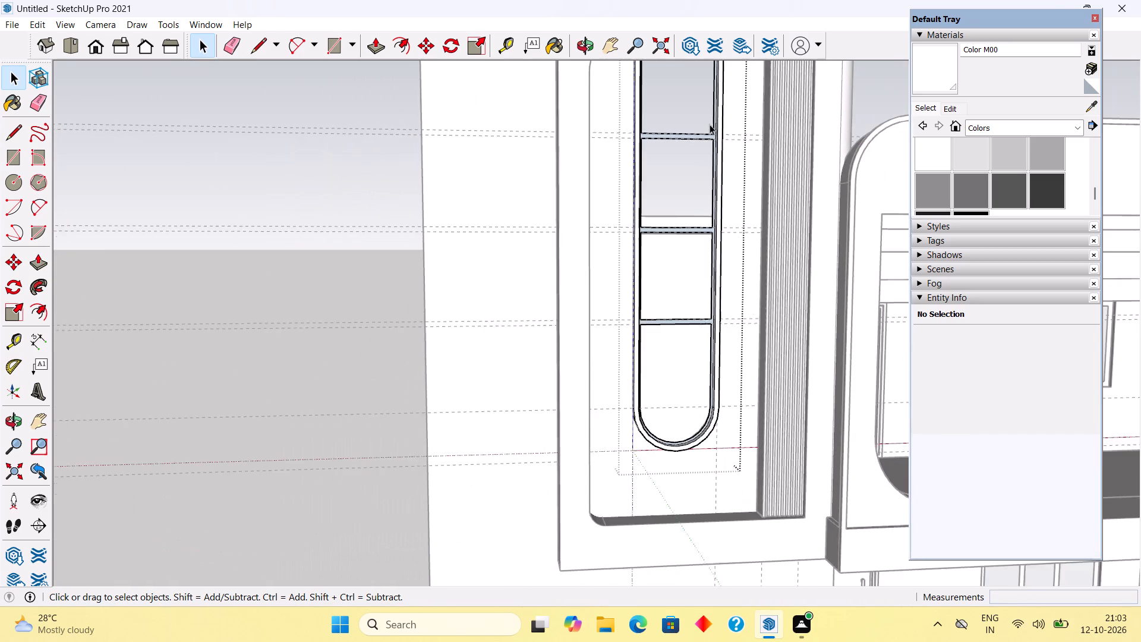
scroll(710, 124, "down", 1)
scroll(677, 326, "up", 6)
left_click(692, 298)
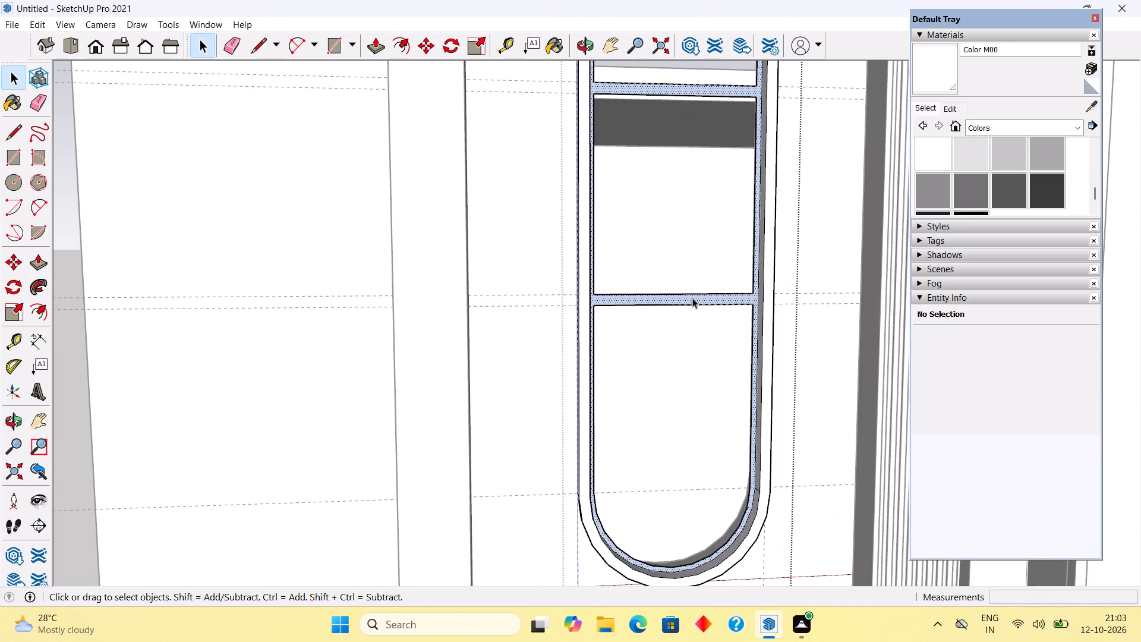
key("p")
left_click(692, 298)
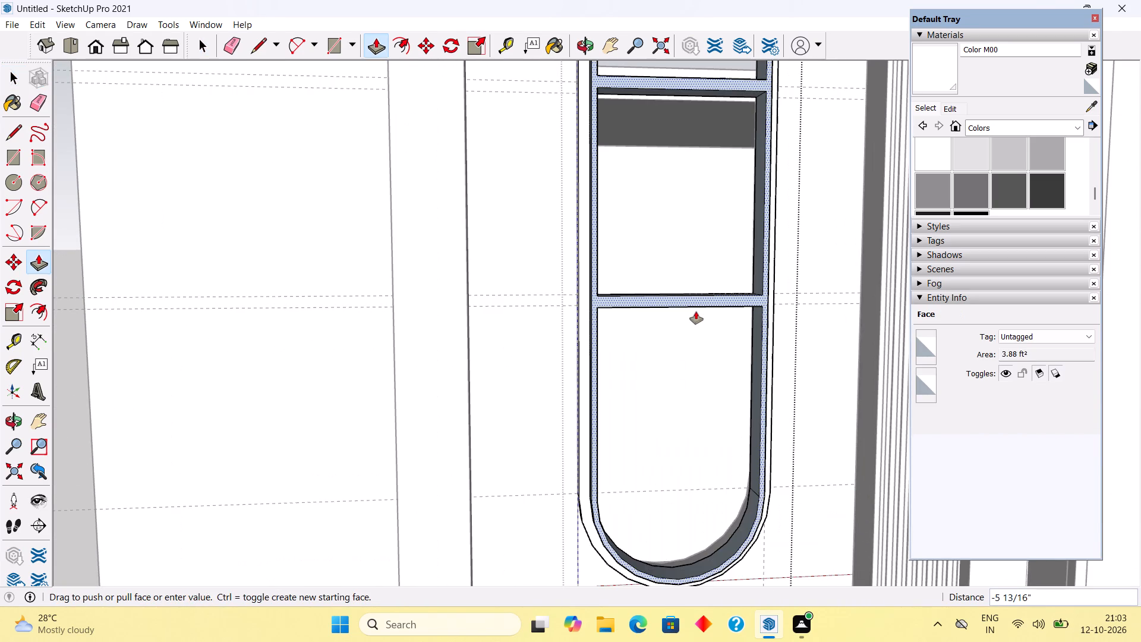
type("2\"")
key("Return")
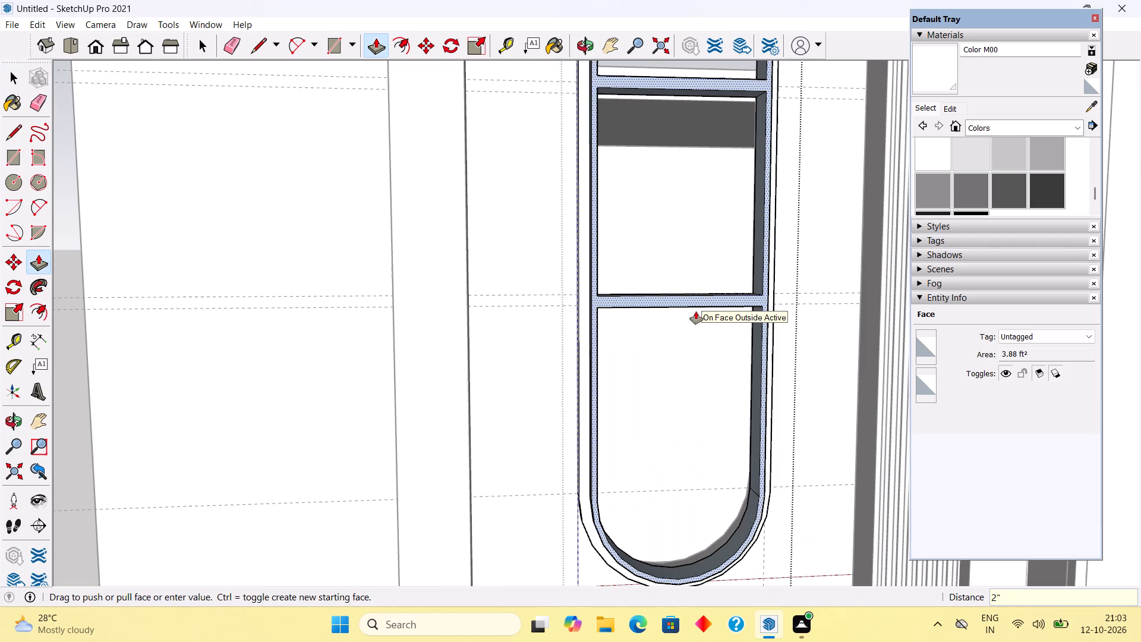
key("space")
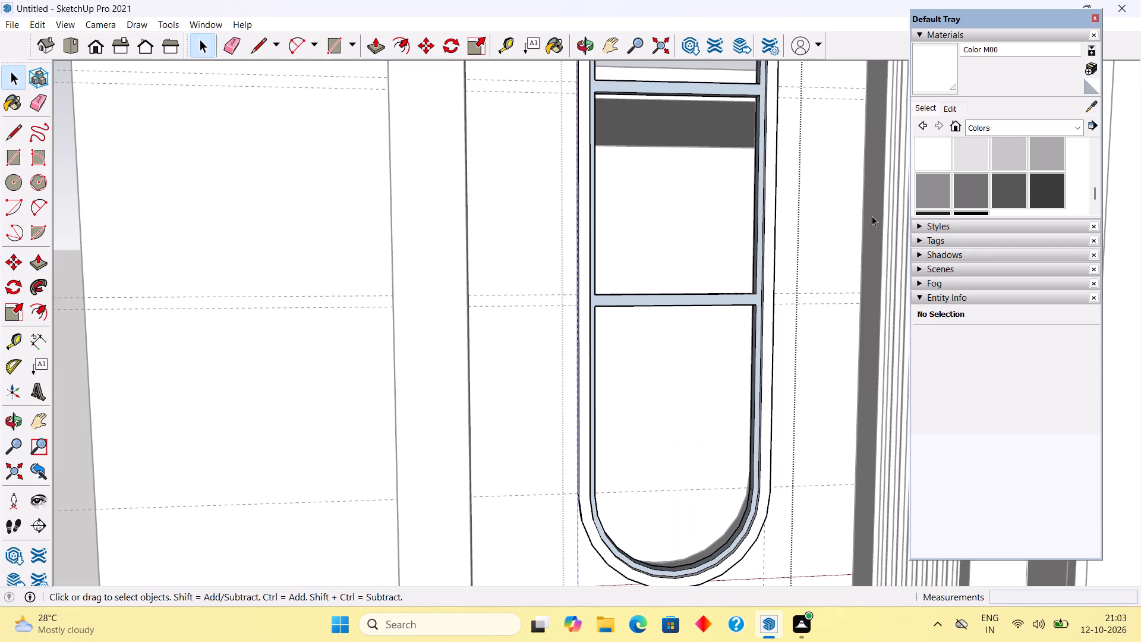
Paint the inner frame's front face, a crossbar top and the adjoining jamb faces with Color M00, and leave the window group.
left_click(940, 156)
scroll(737, 320, "up", 4)
left_click(753, 286)
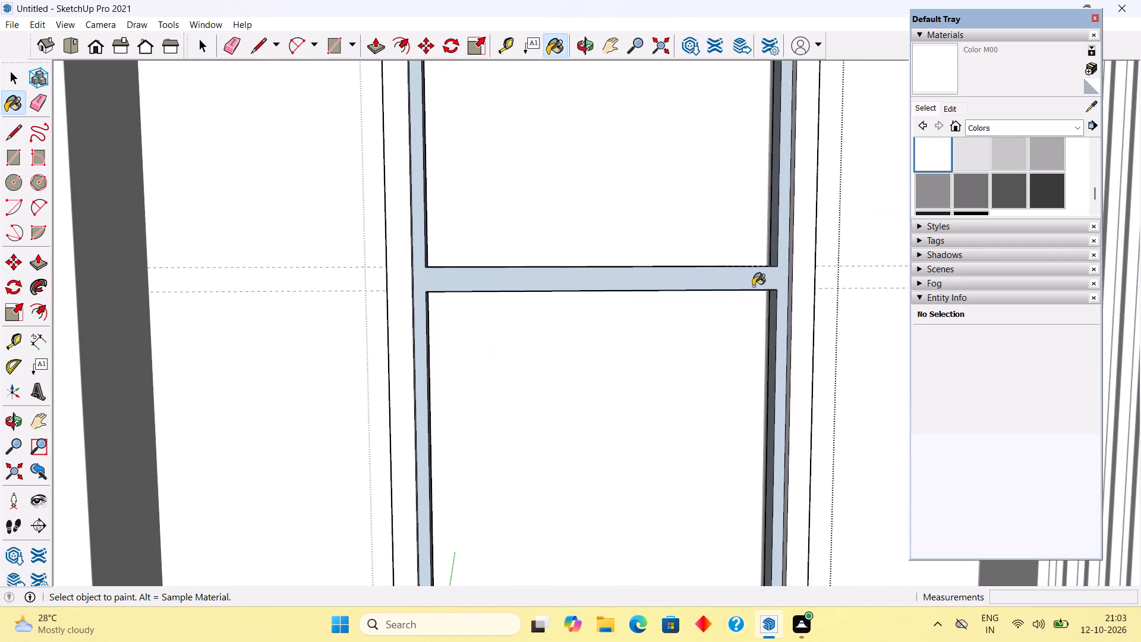
key("space")
middle_click_drag(774, 279, 819, 296)
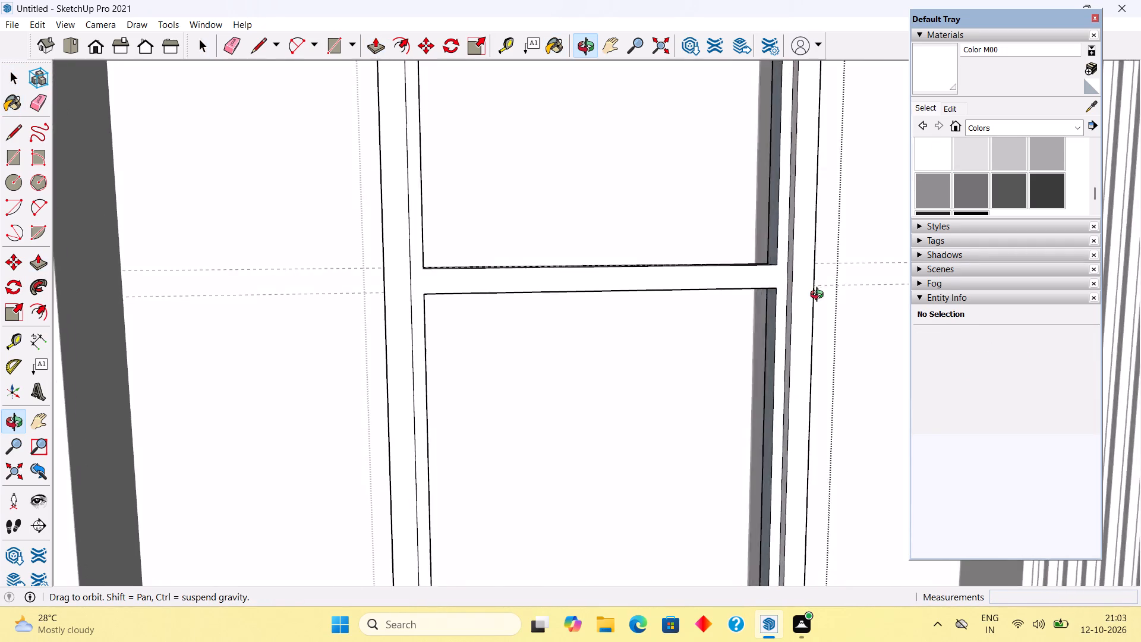
middle_click_drag(819, 296, 1003, 370)
left_click(931, 157)
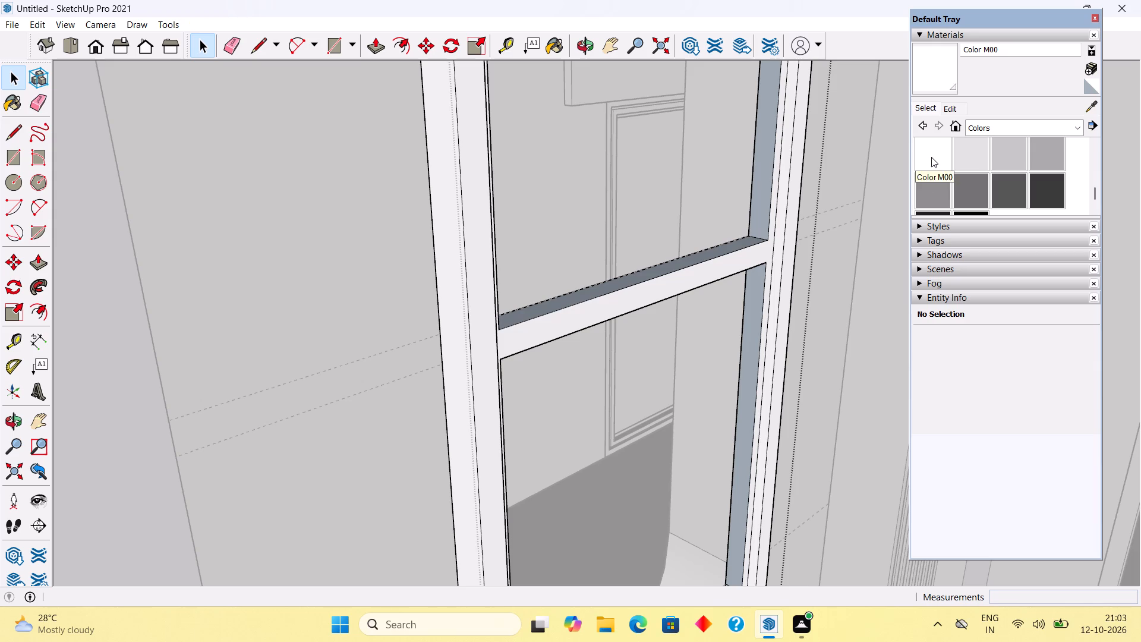
left_click(764, 199)
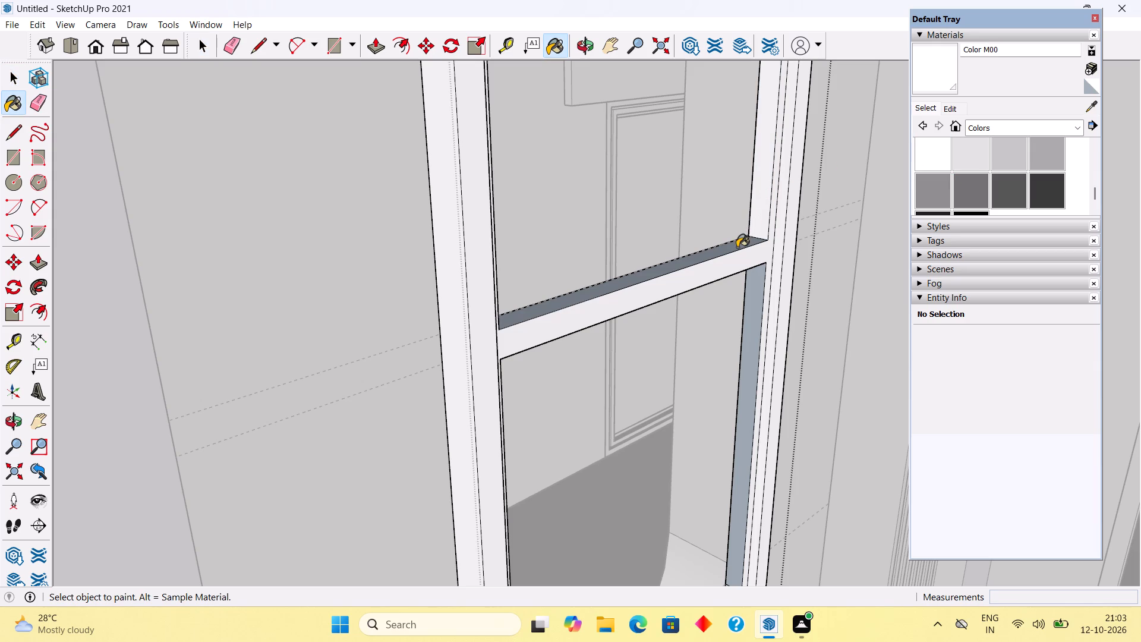
left_click(737, 247)
left_click(754, 285)
key("space")
scroll(735, 308, "down", 2)
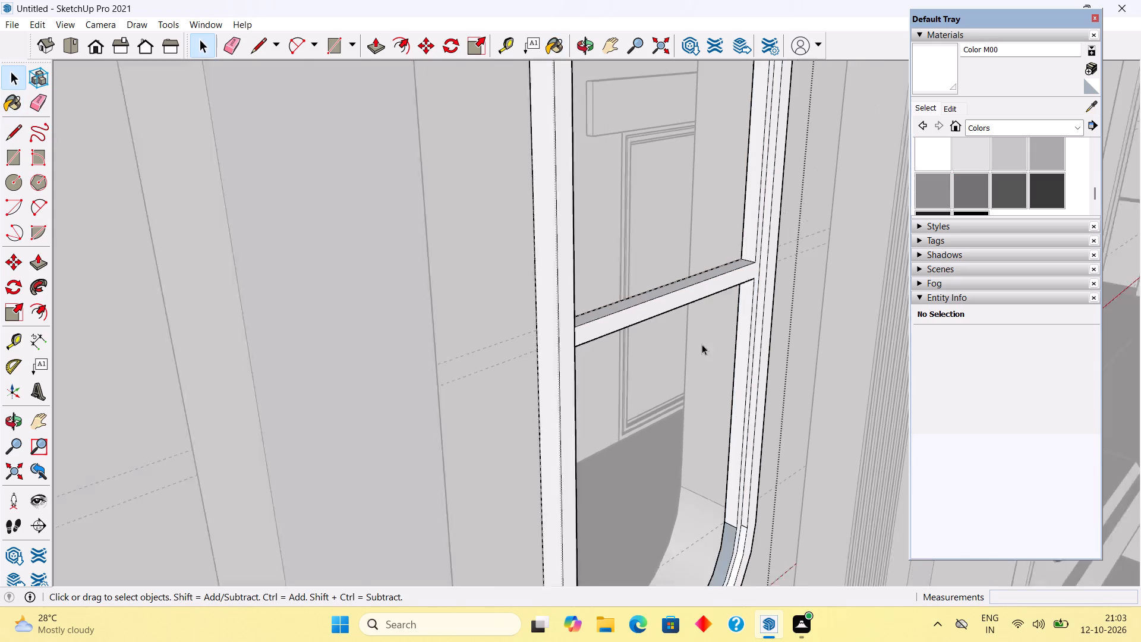
scroll(702, 344, "down", 12)
left_click(321, 131)
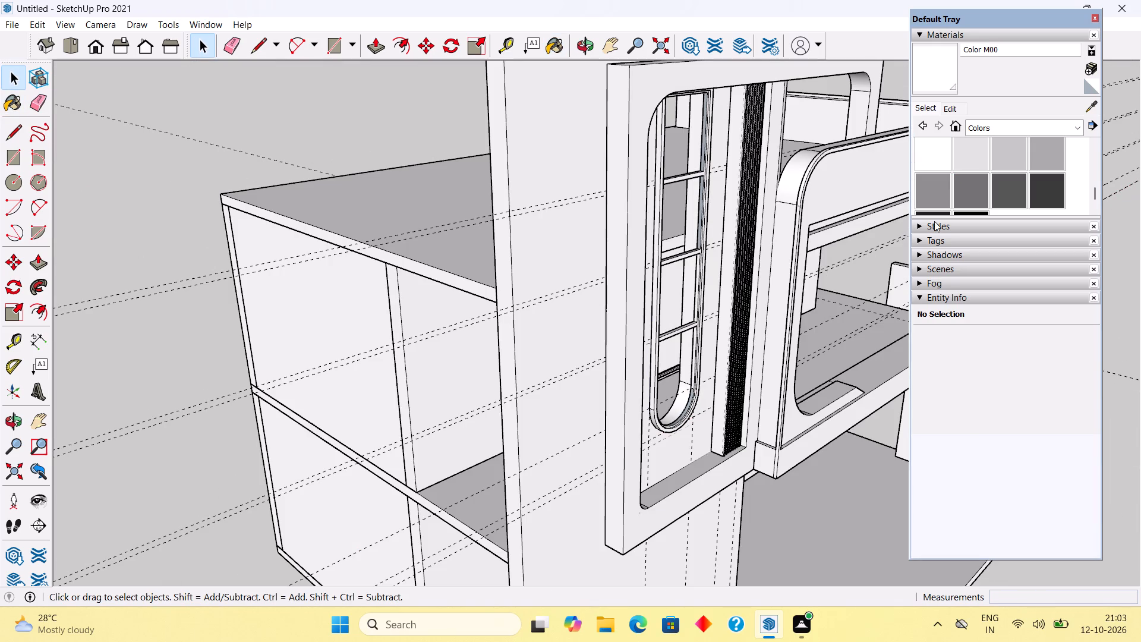
Paint the whole round-bottomed window group with Color M00.
left_click(933, 165)
scroll(726, 300, "up", 4)
left_click(679, 333)
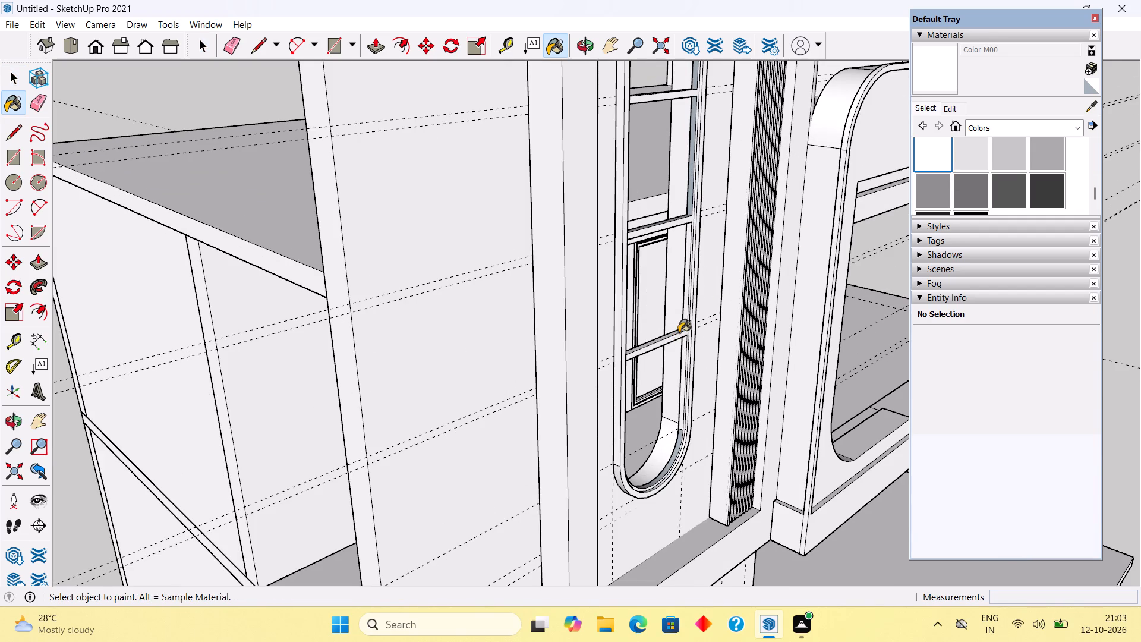
key("space")
On the wall's rear side, draw a rectangle about 2' 10" by 13' 5" across the round-bottomed window opening.
scroll(676, 347, "down", 8)
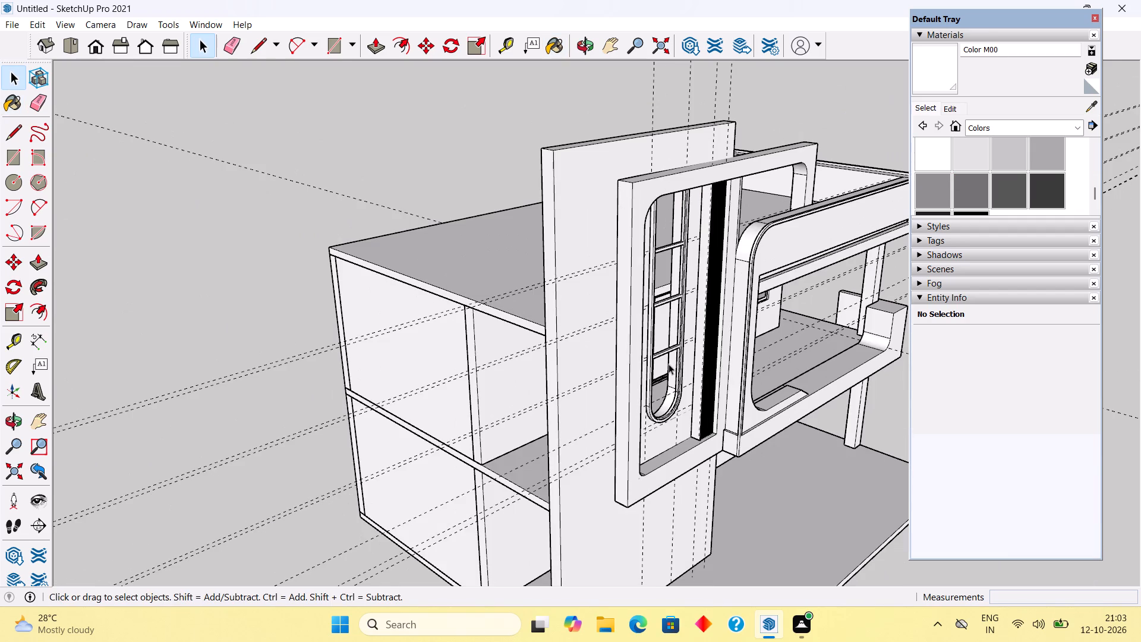
scroll(601, 328, "down", 1)
middle_click_drag(596, 326, 346, 313)
left_click(290, 322)
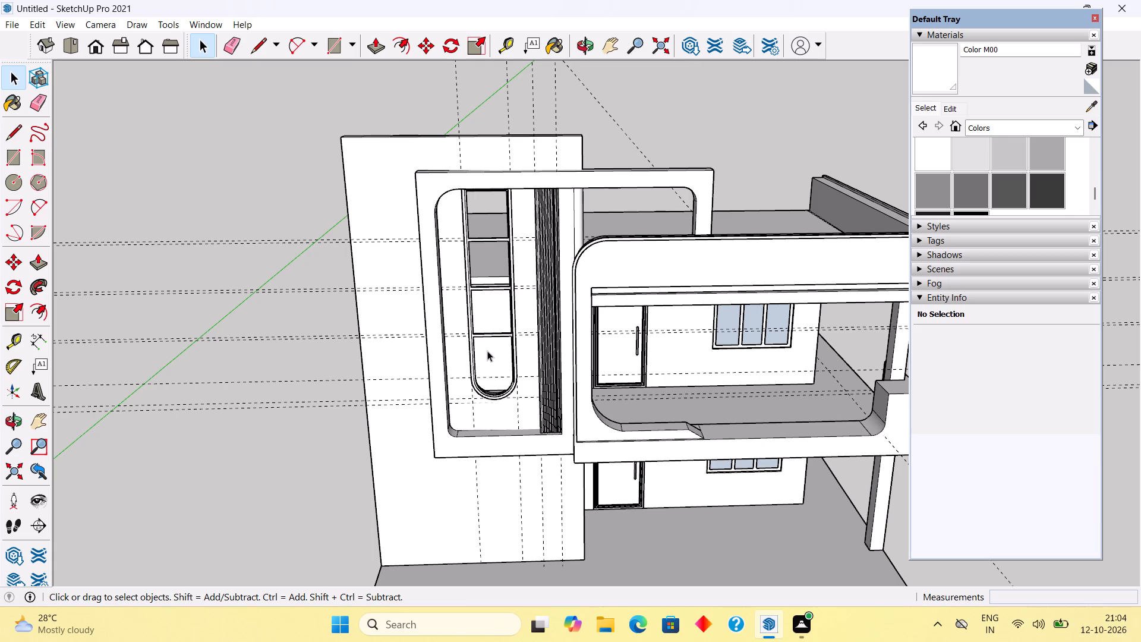
middle_click_drag(372, 296, 569, 328)
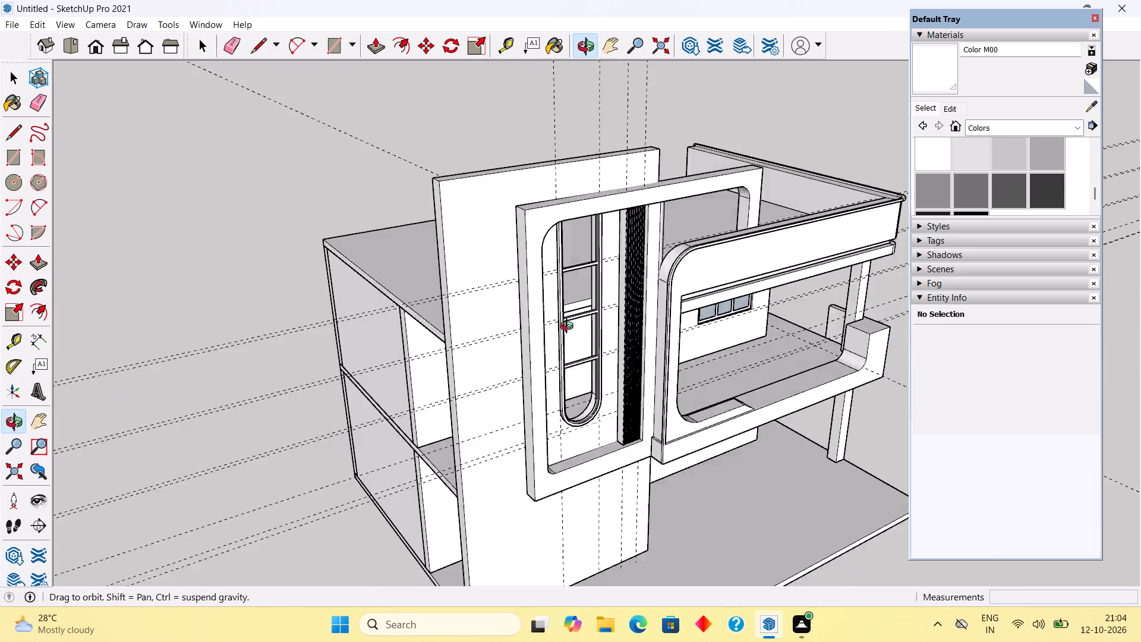
middle_click_drag(569, 328, 1036, 272)
scroll(813, 311, "up", 4)
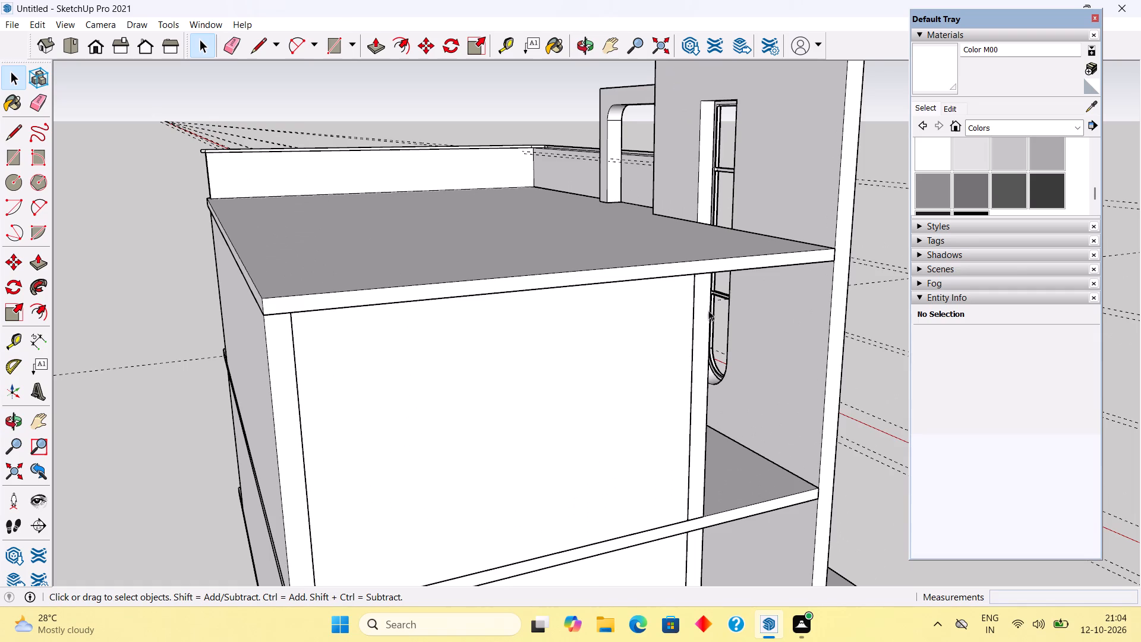
scroll(700, 321, "up", 1)
middle_click_drag(720, 305, 678, 324)
scroll(706, 85, "up", 1)
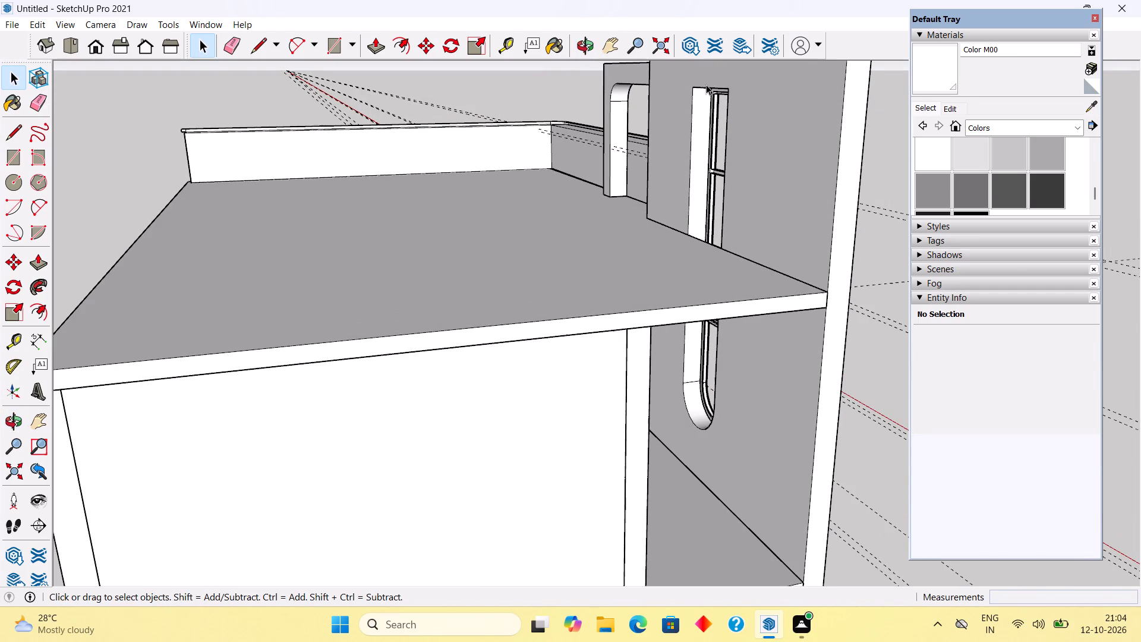
key("r")
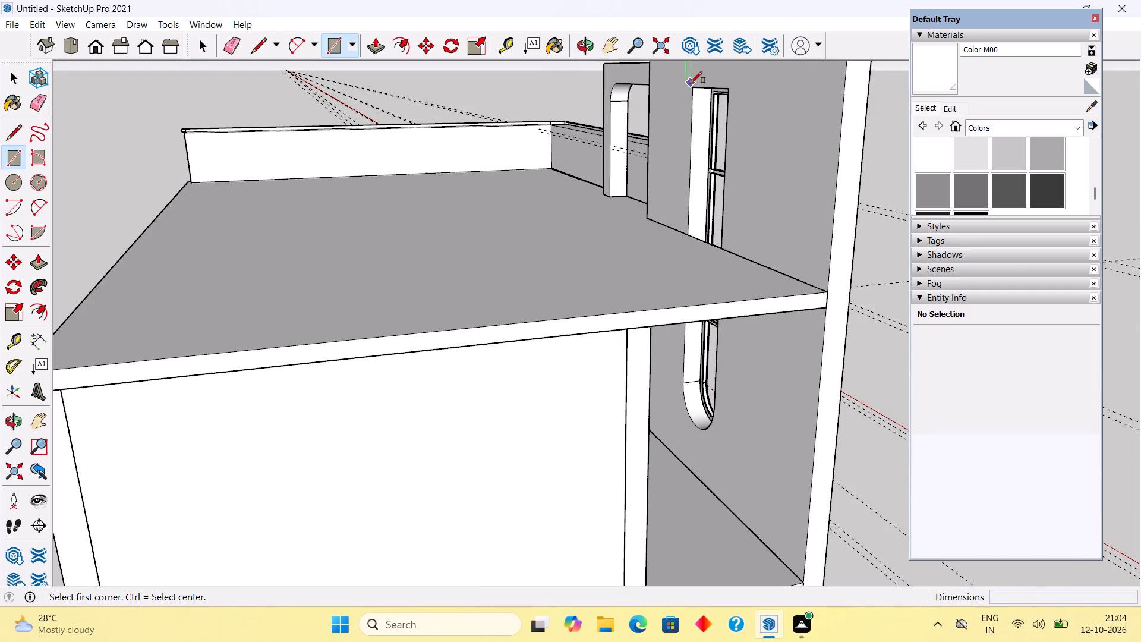
left_click(691, 87)
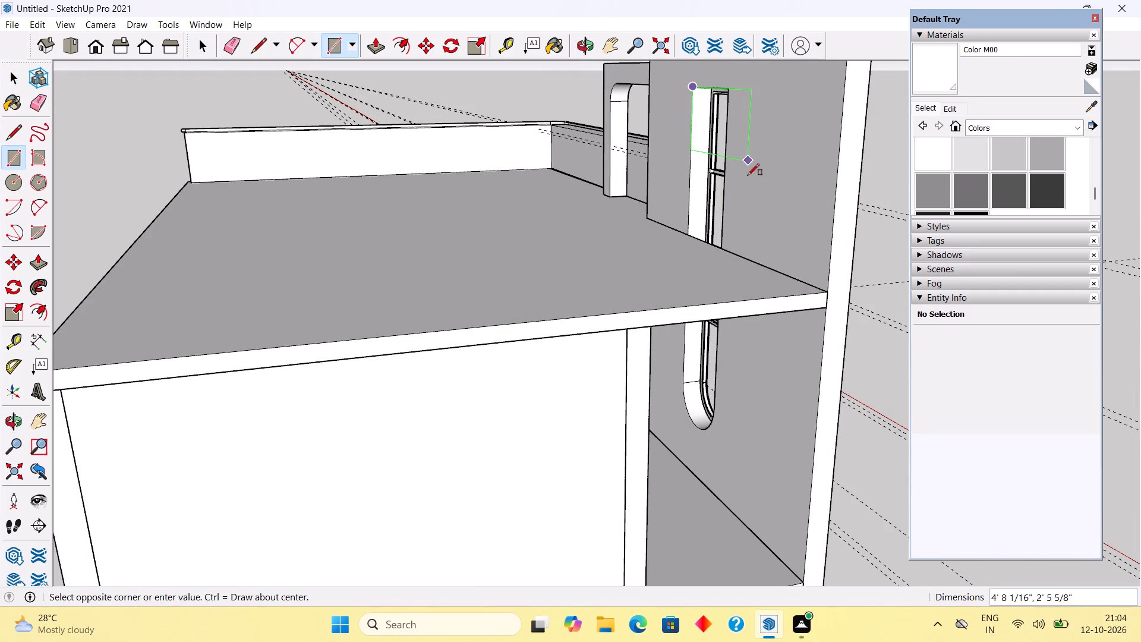
left_click(716, 421)
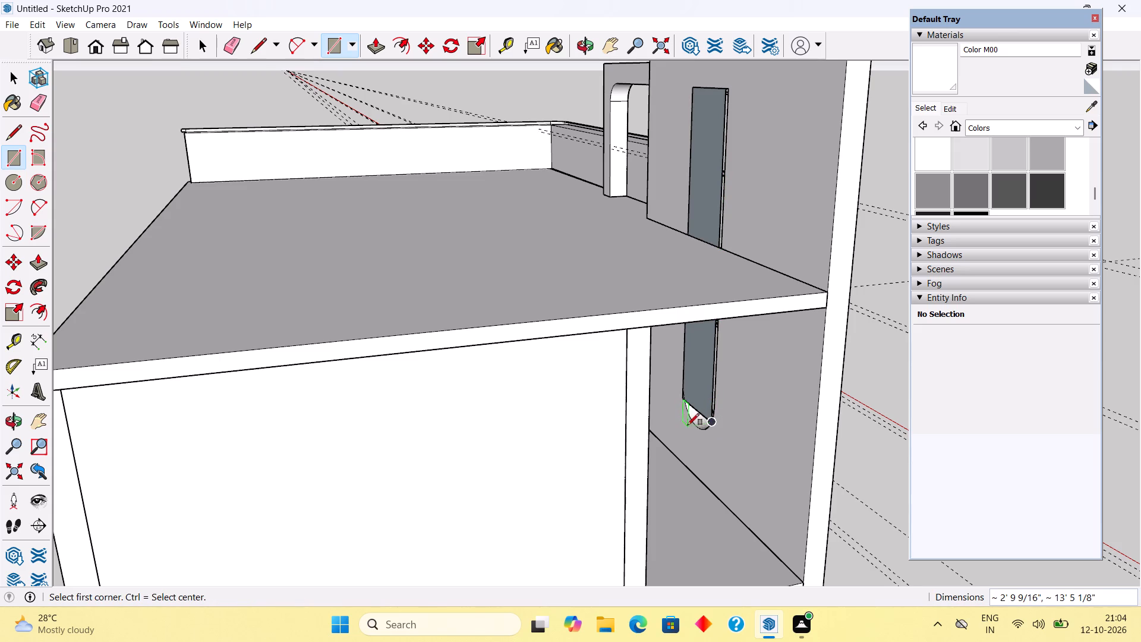
Draw a rectangle about 2' 9 1/2" by 10" over the opening's rounded bottom and erase the edge dividing it from the upper cover rectangle.
scroll(688, 424, "up", 10)
left_click(676, 366)
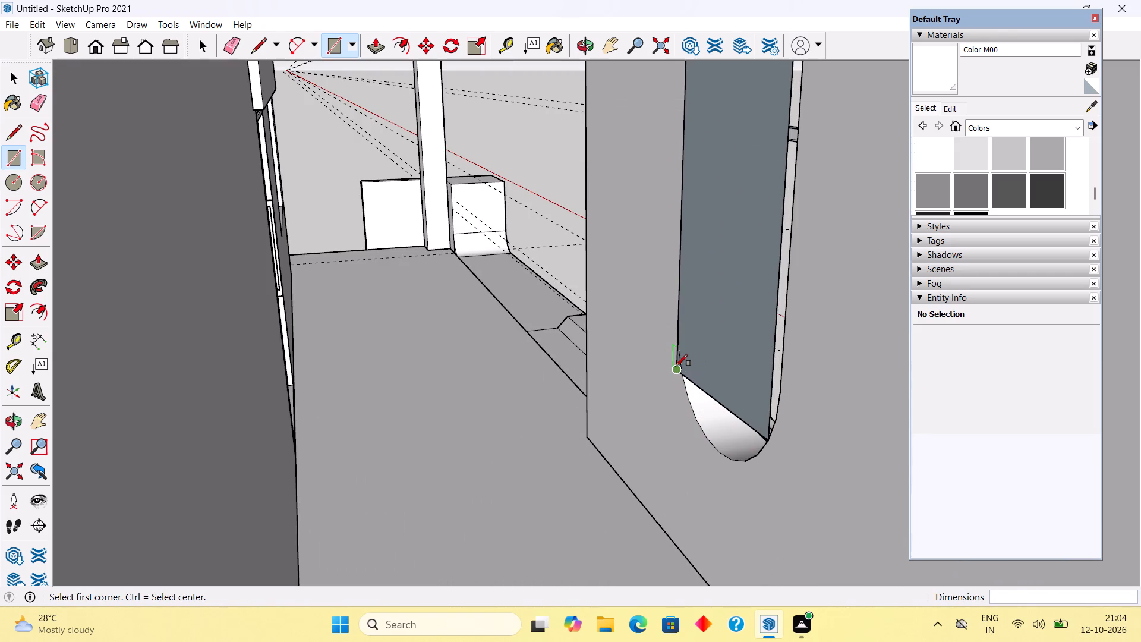
left_click(764, 499)
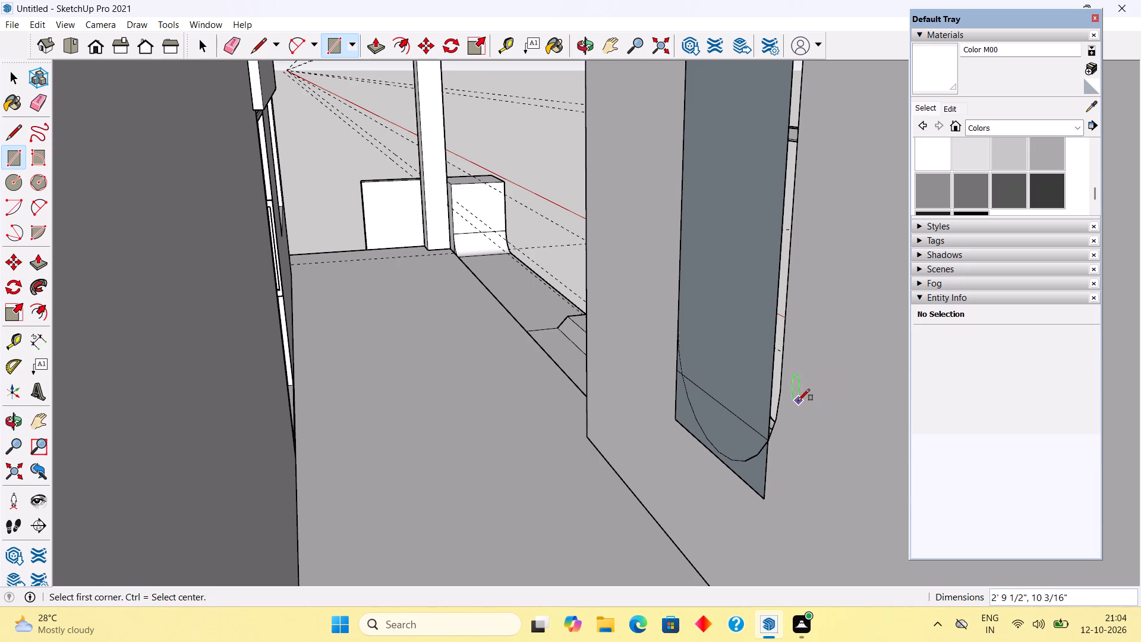
key("space")
left_click(733, 414)
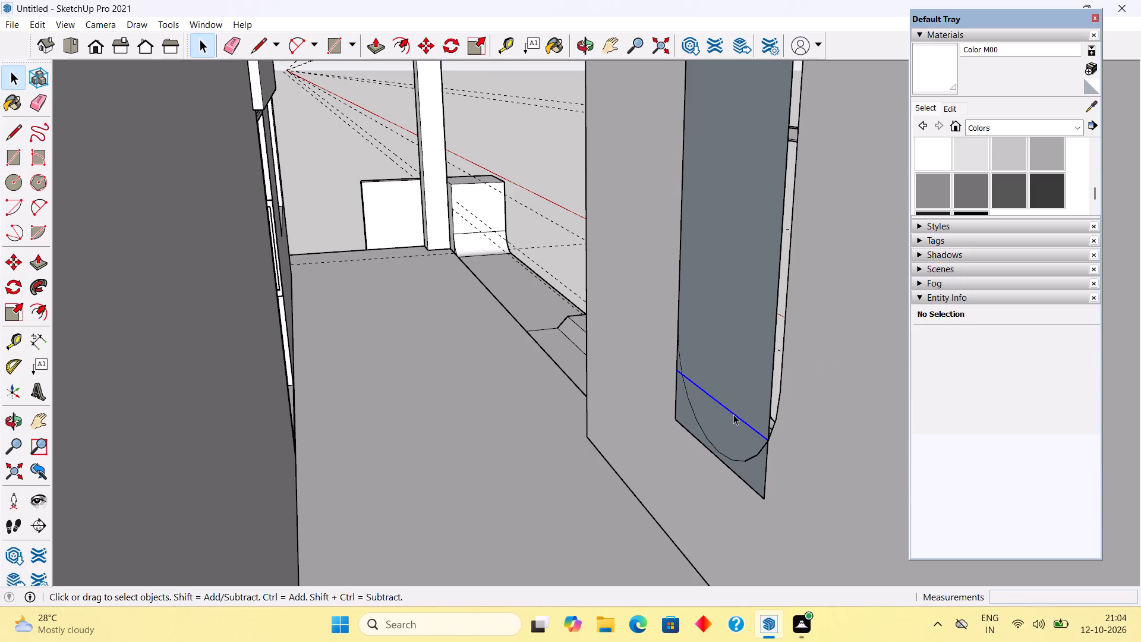
key("Delete")
Group the merged cover face behind the round-bottomed window together with its edges.
triple_click(733, 414)
right_click(733, 414)
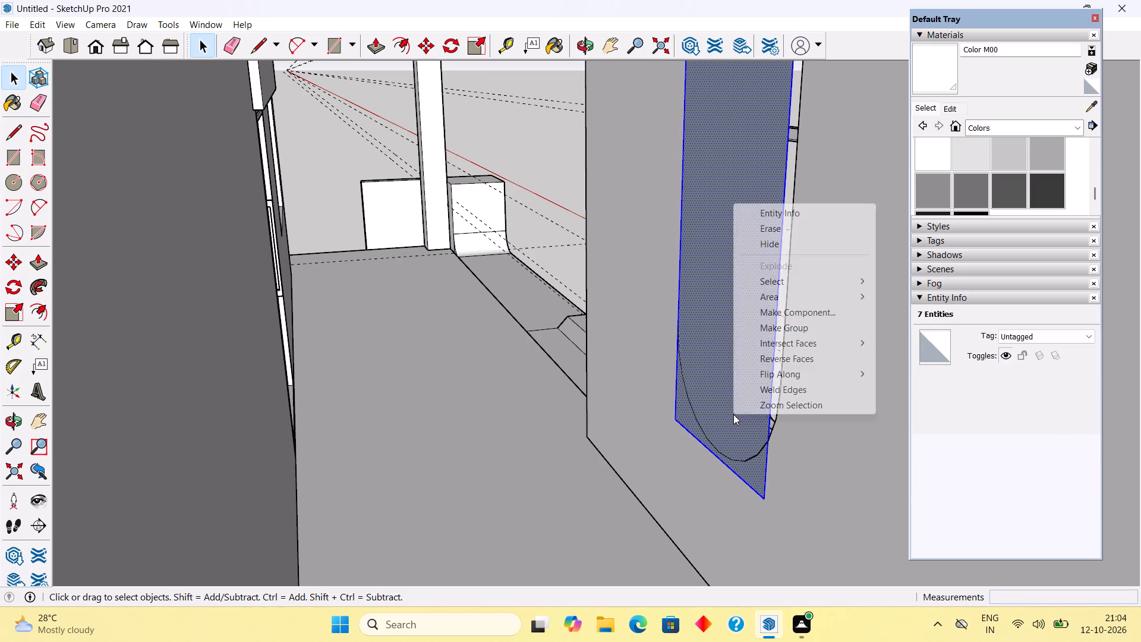
left_click(796, 327)
Inside the cover group, extrude the face 2" with Push/Pull as seen from the facade's front, and leave the group.
scroll(791, 319, "down", 3)
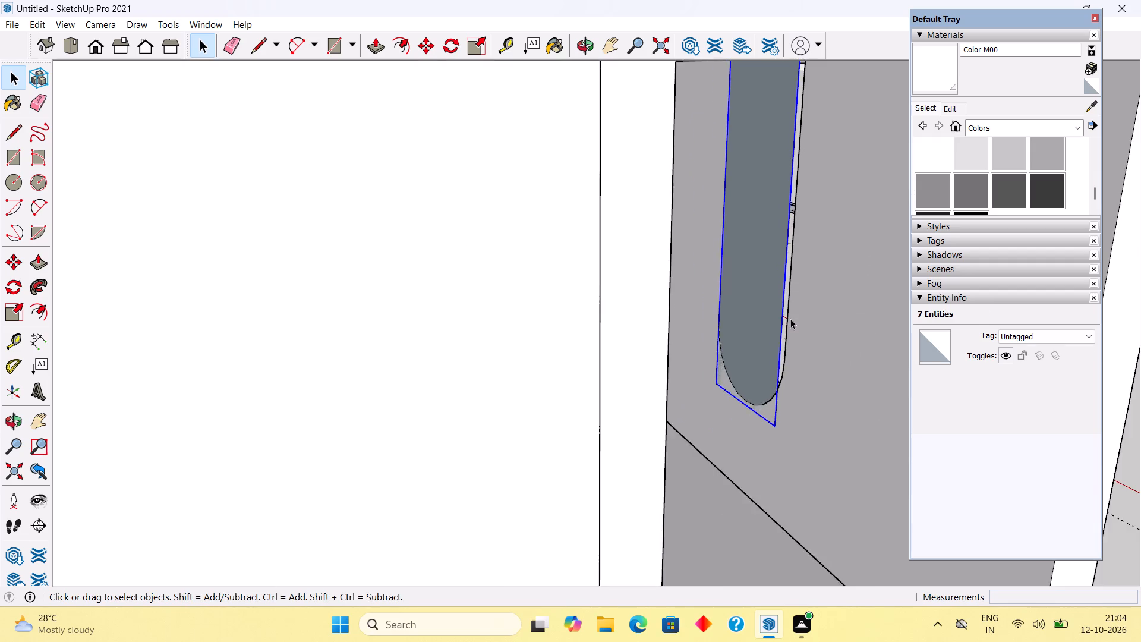
scroll(790, 319, "down", 20)
scroll(790, 319, "down", 3)
middle_click_drag(863, 251, 530, 263)
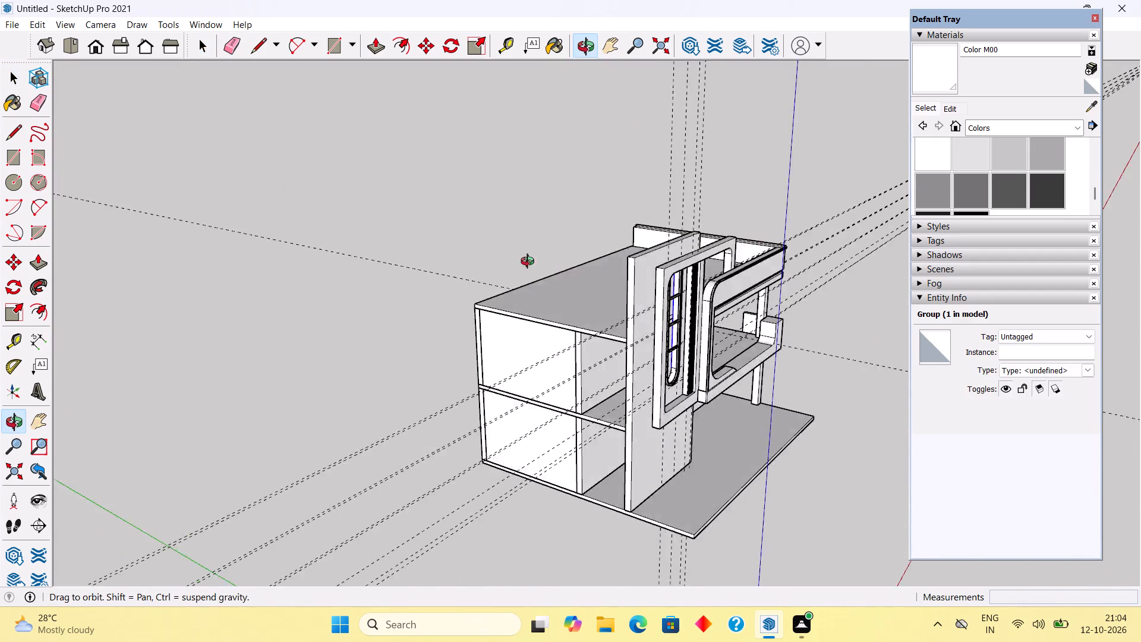
middle_click_drag(530, 263, 364, 196)
left_click(352, 139)
middle_click_drag(591, 262, 452, 393)
scroll(499, 313, "up", 6)
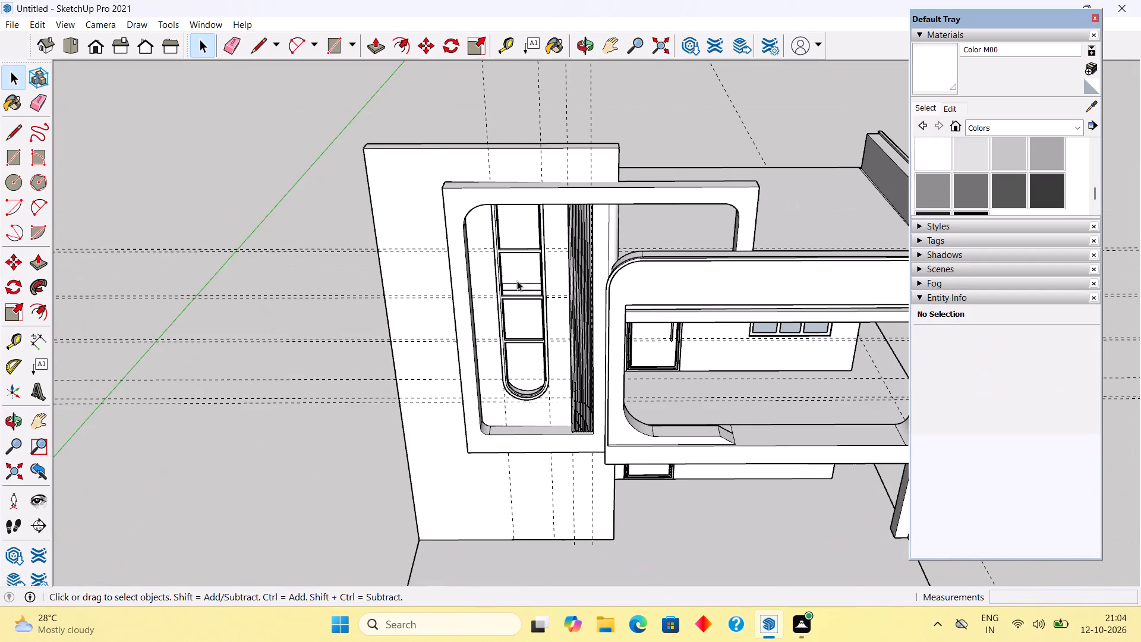
triple_click(525, 276)
scroll(525, 276, "up", 5)
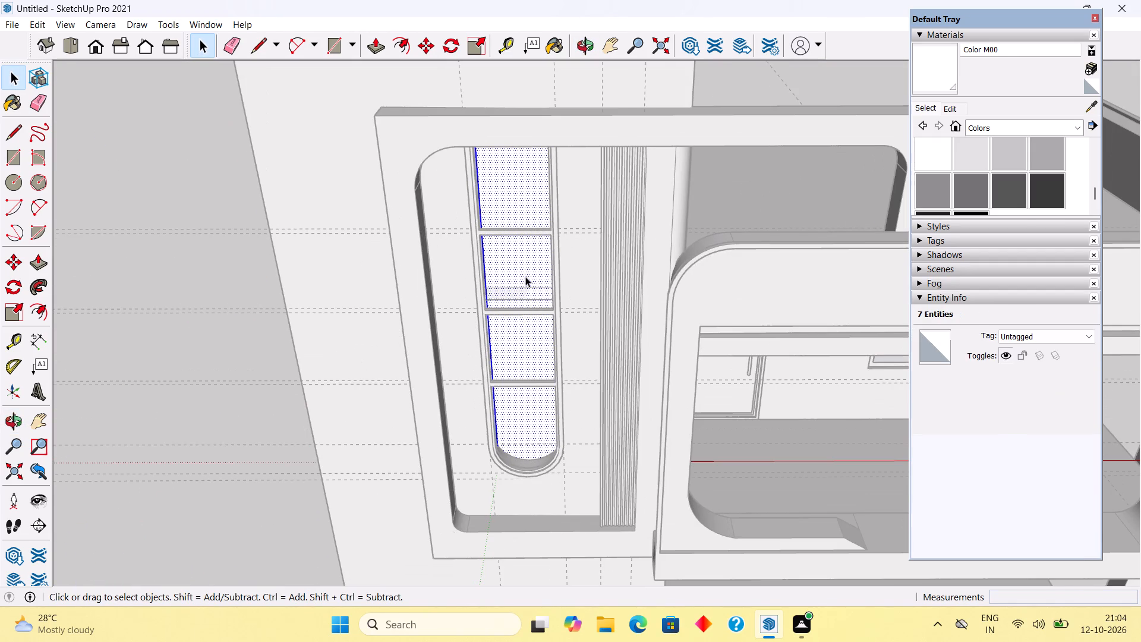
left_click(525, 276)
key("p")
left_click(526, 276)
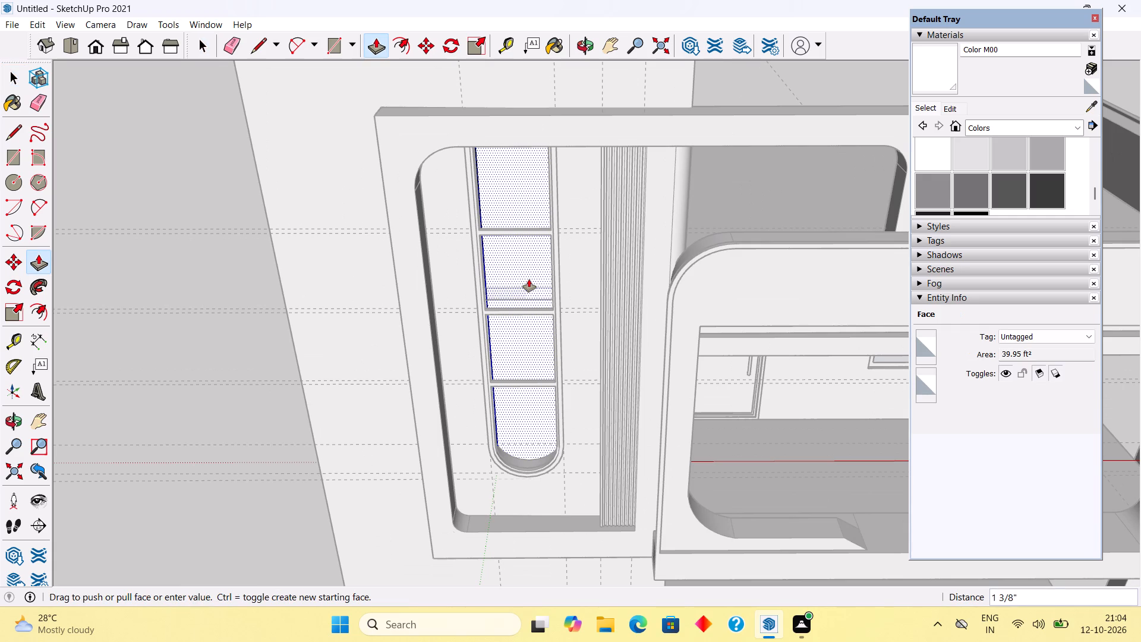
type("2\"")
key("Return")
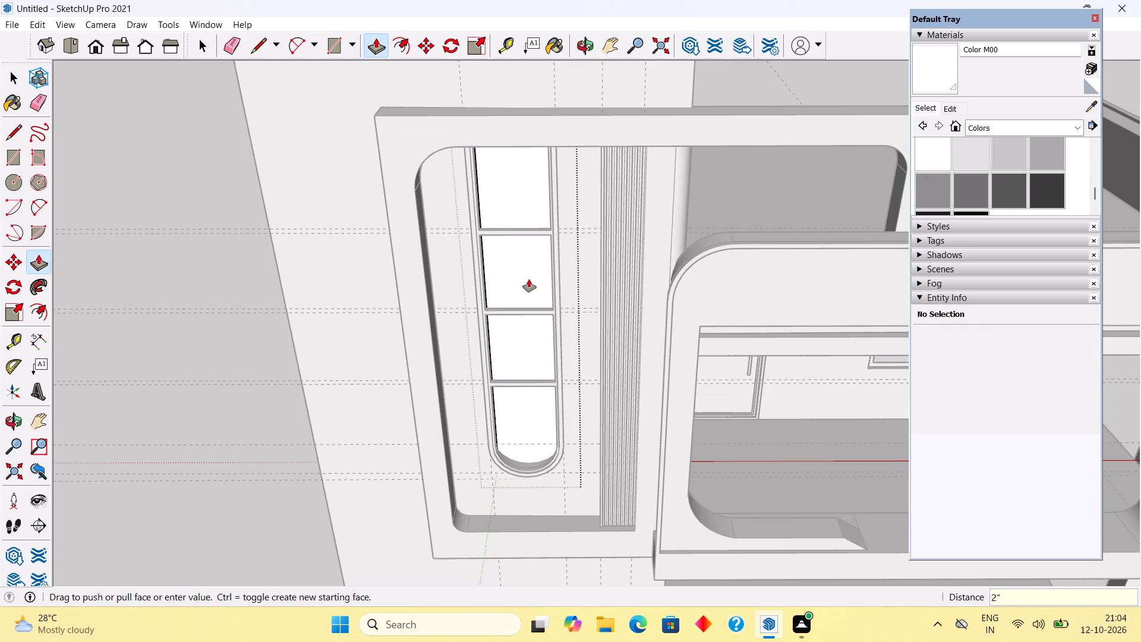
key("space")
left_click(162, 149)
Draw 2' 6" by 3' pane rectangles in the top two openings of the round-bottomed window frame.
scroll(162, 149, "down", 6)
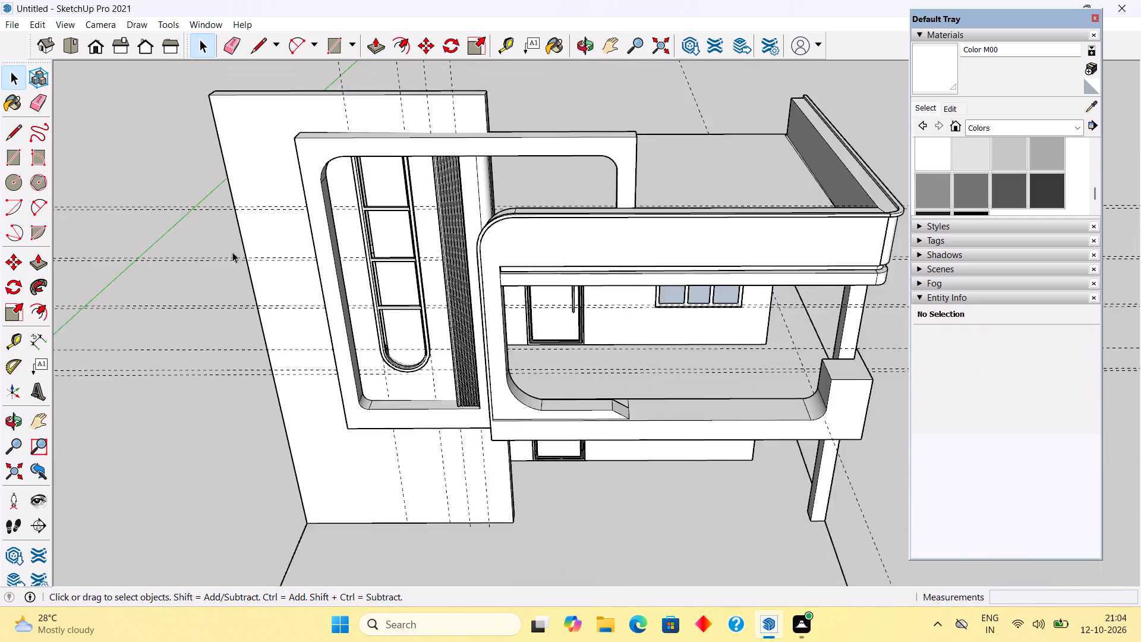
middle_click_drag(434, 293, 514, 245)
scroll(358, 126, "up", 5)
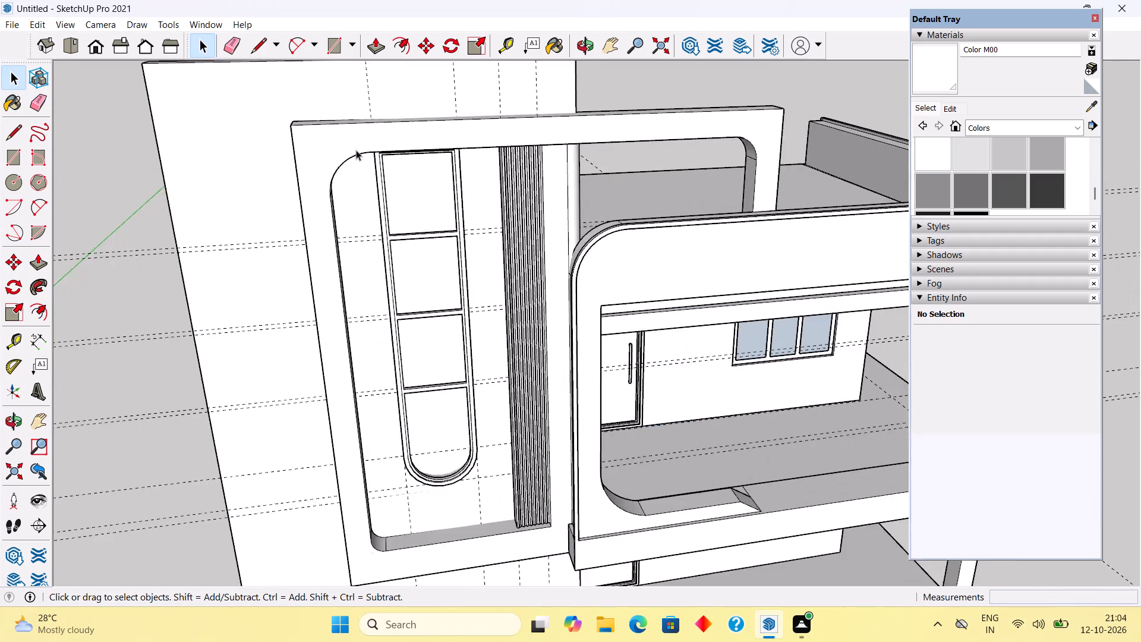
scroll(421, 198, "up", 8)
middle_click_drag(386, 134, 364, 125)
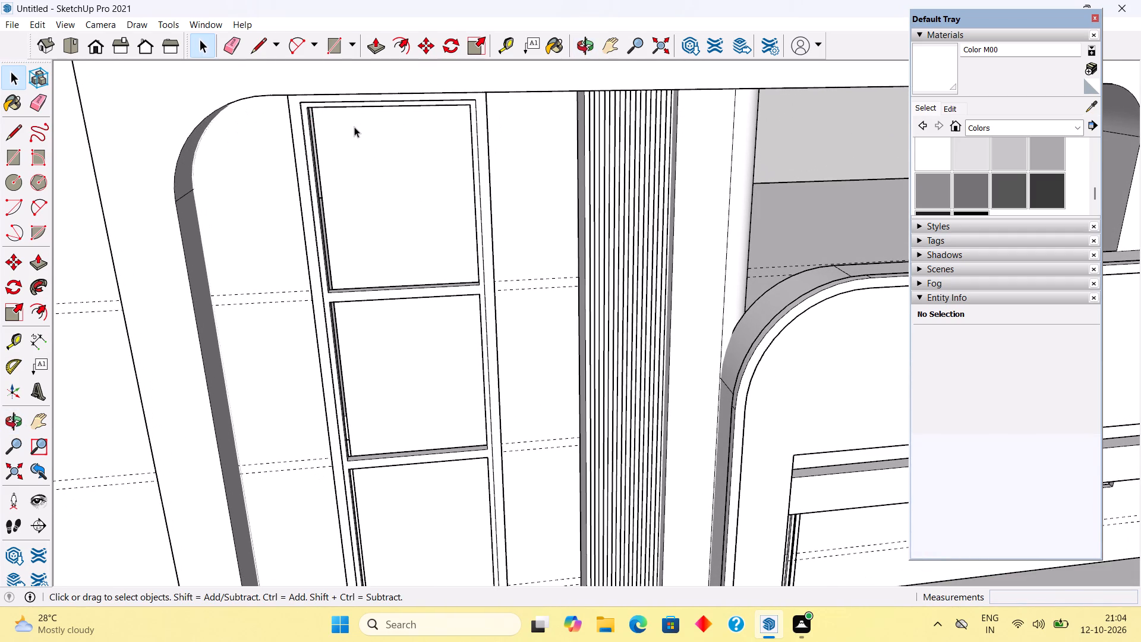
key("r")
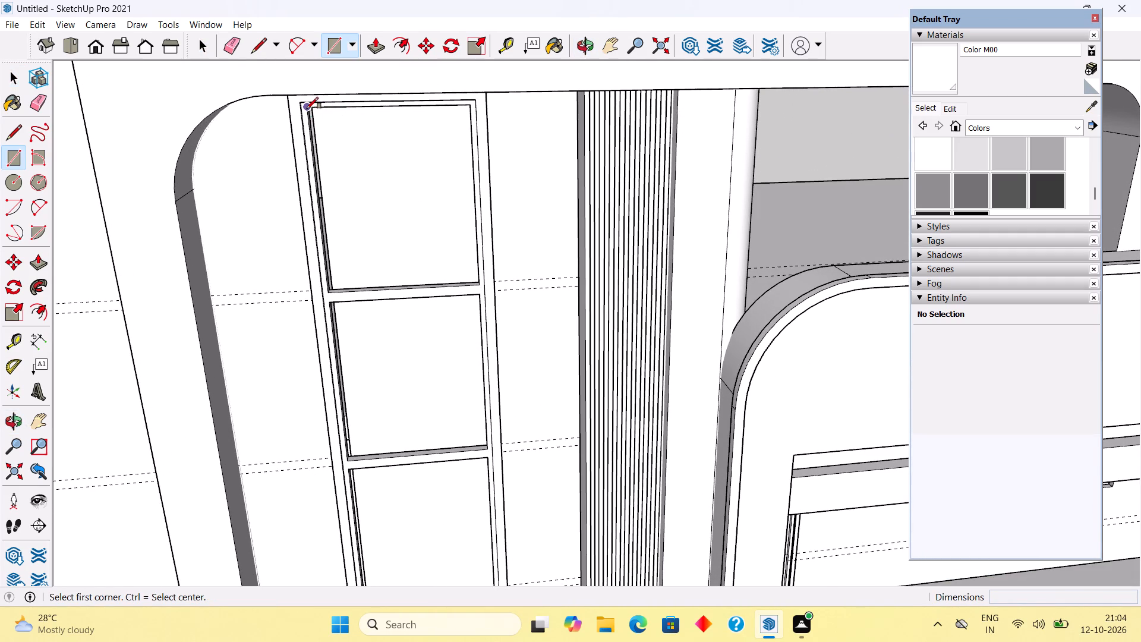
left_click(307, 109)
left_click(478, 280)
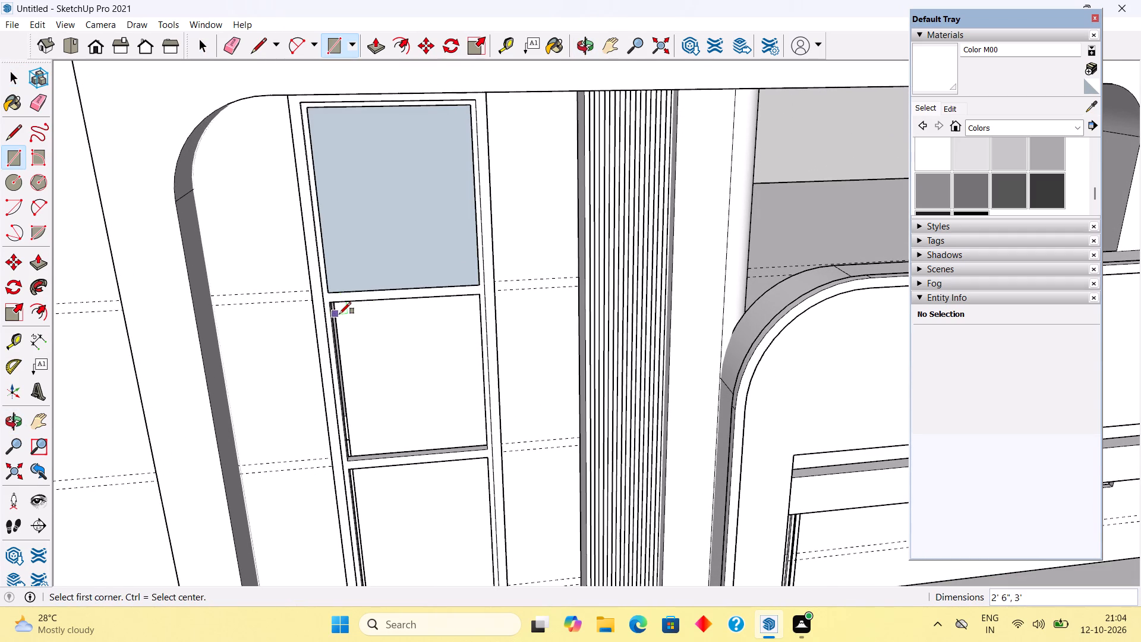
left_click(332, 300)
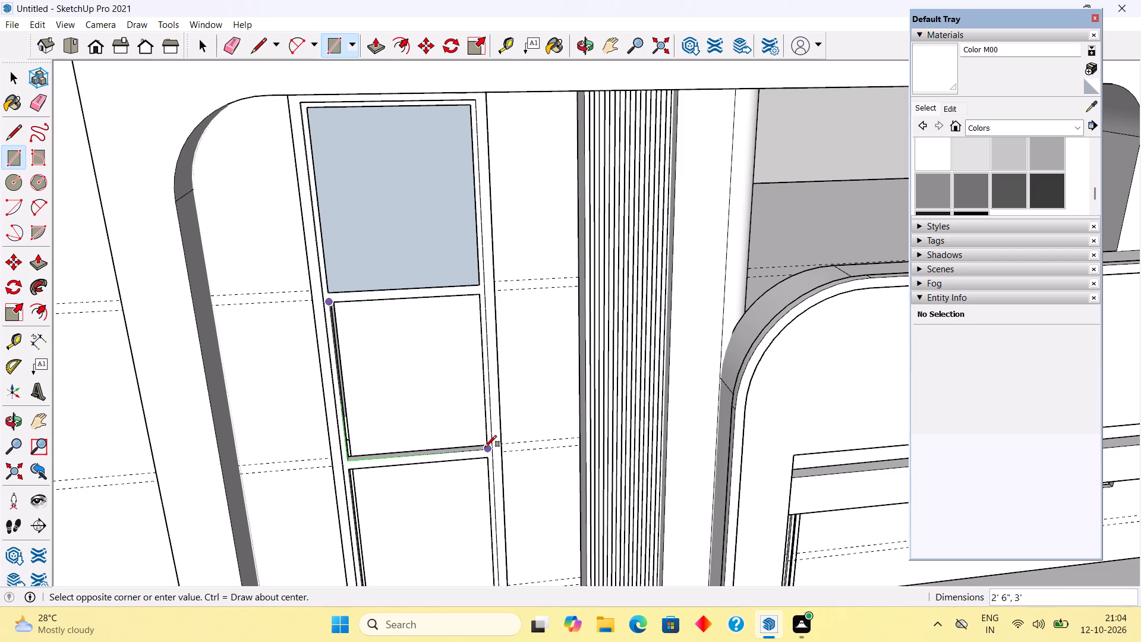
left_click(485, 447)
Draw a 2' 6" by 3' pane rectangle in the third opening from the top of the window frame.
scroll(429, 274, "down", 6)
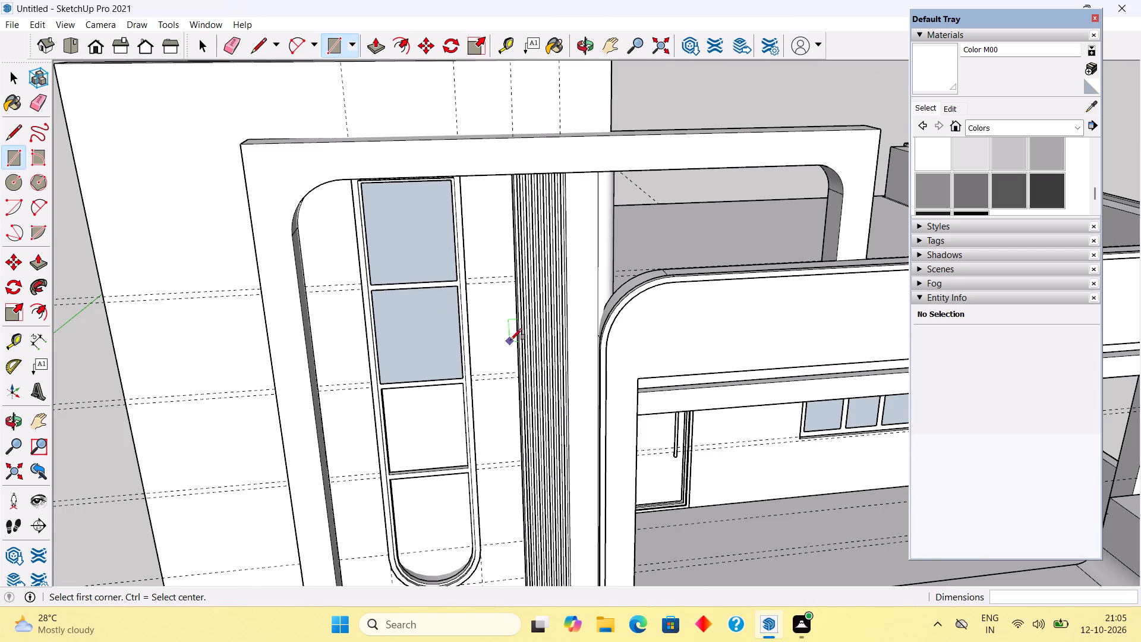
scroll(510, 340, "down", 5)
scroll(488, 550, "up", 6)
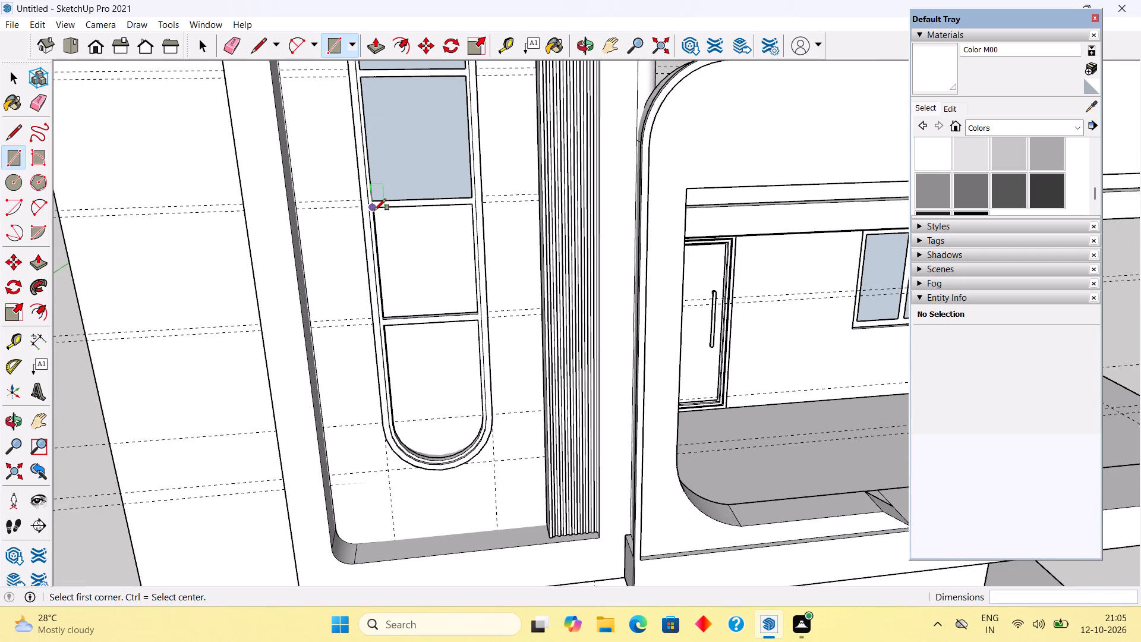
left_click(374, 210)
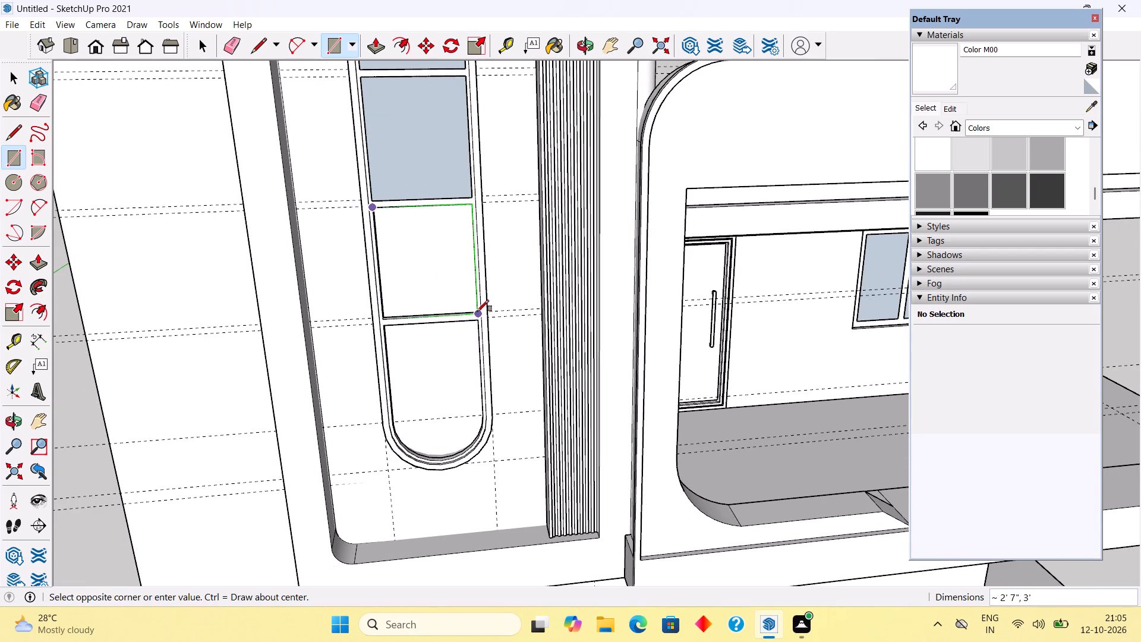
scroll(480, 312, "up", 10)
left_click(478, 318)
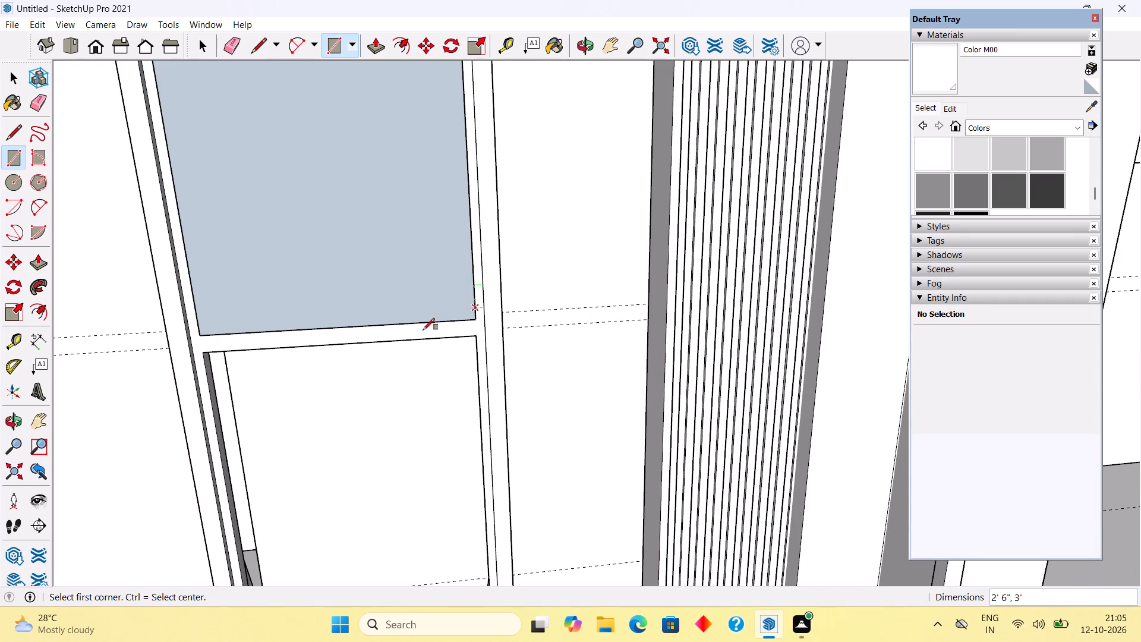
Draw a pane rectangle about 2' 7" by 2' 11" in the bottom opening, from the lowest crossbar down to where the curve starts.
left_click(209, 353)
scroll(365, 200, "down", 6)
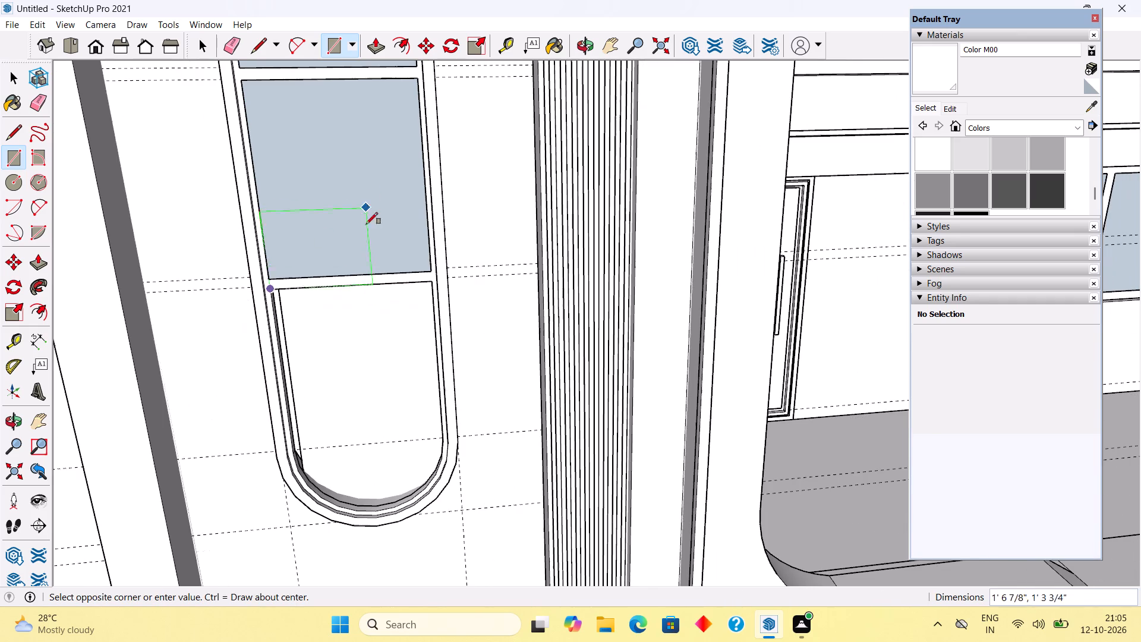
scroll(430, 461, "up", 2)
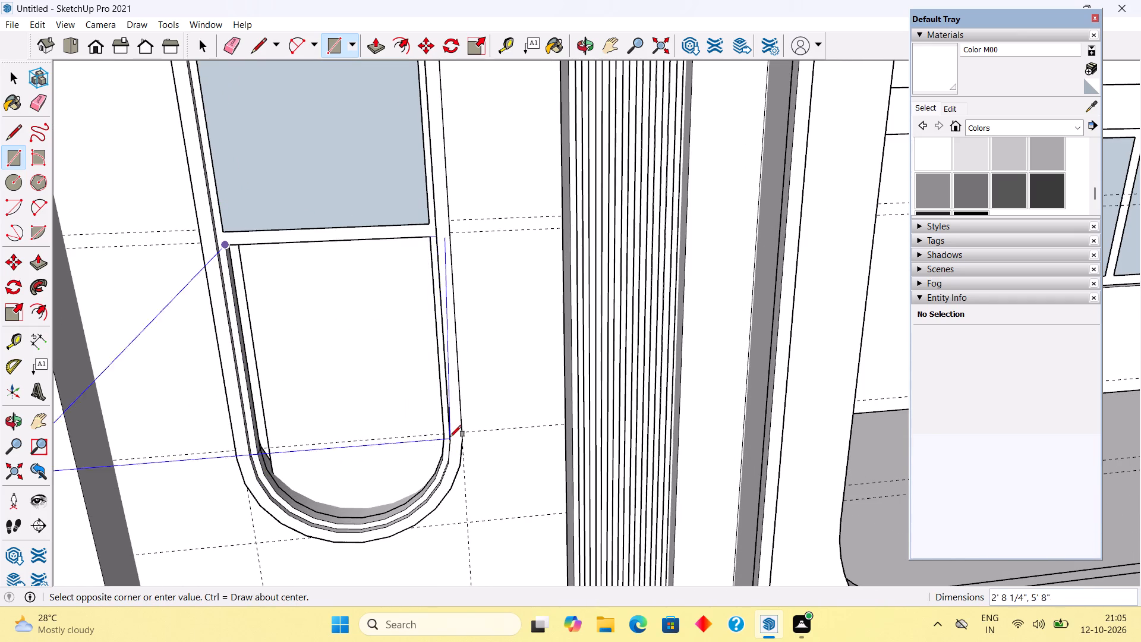
scroll(448, 427, "up", 5)
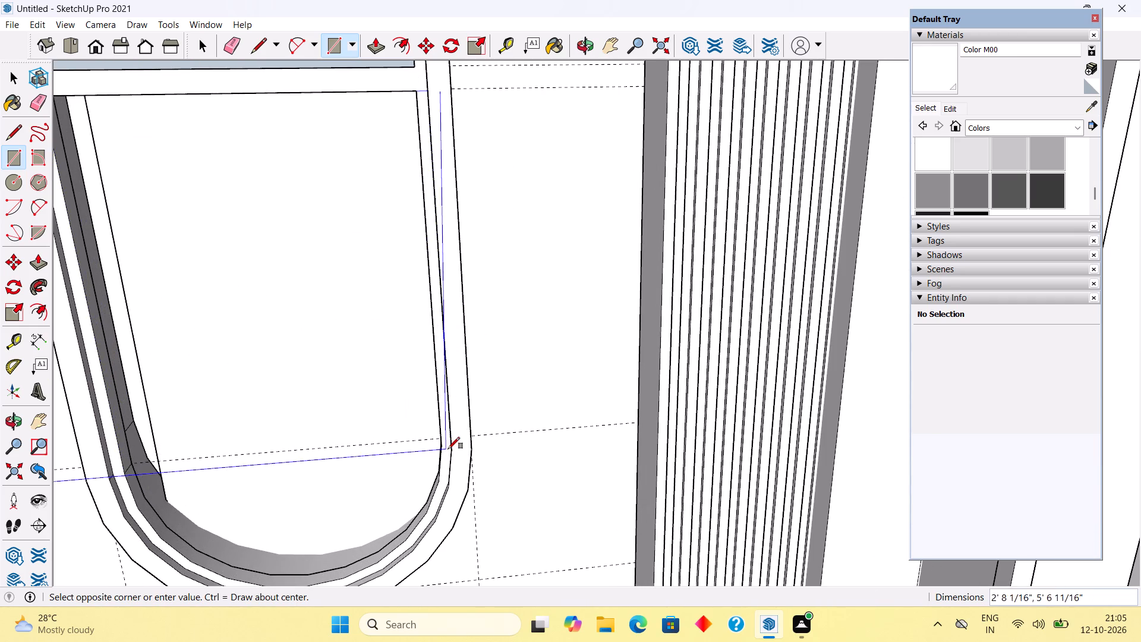
left_click(449, 446)
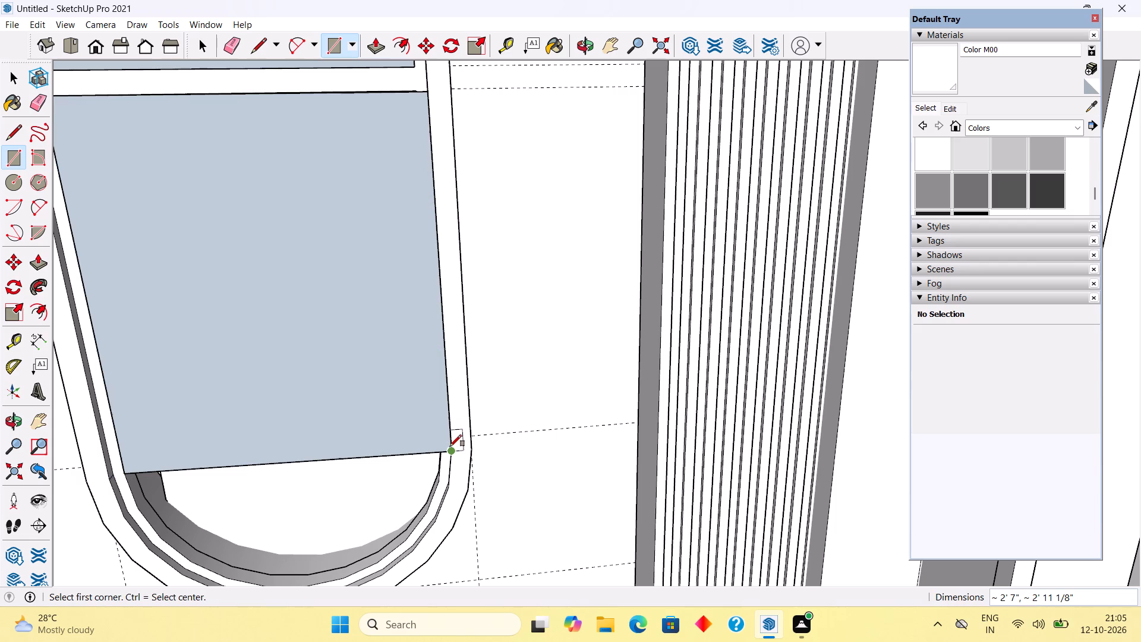
Draw a two-point arc with a bulge of about 1' 2 7/8" under the bottom pane rectangle to fill the window's rounded end.
middle_click_drag(450, 417, 478, 310)
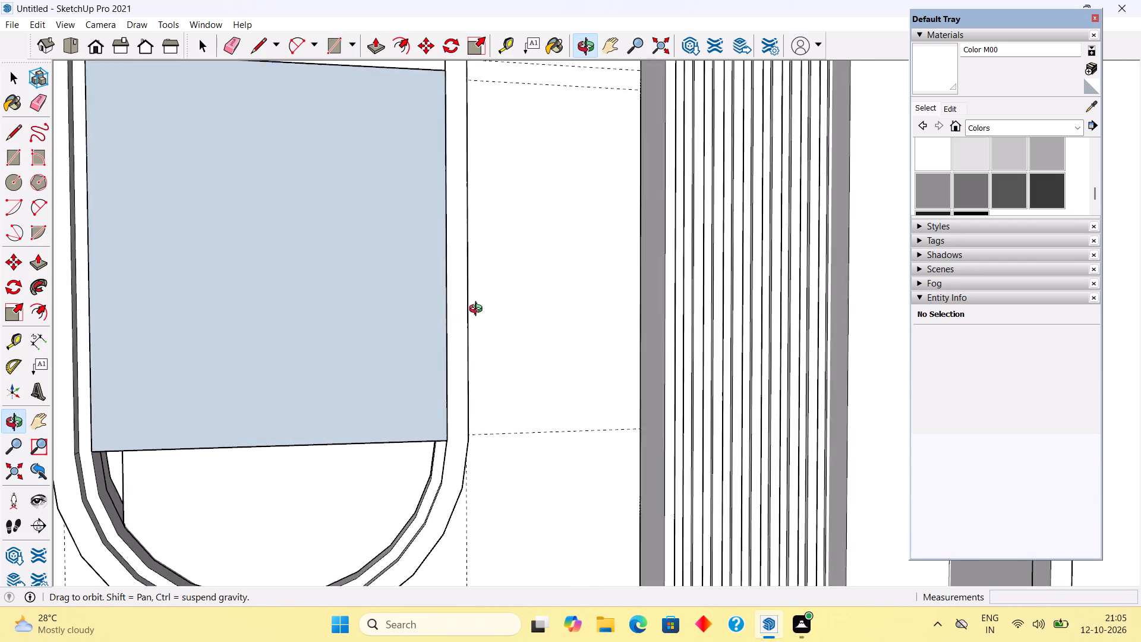
middle_click_drag(478, 310, 484, 309)
key("space")
key("a")
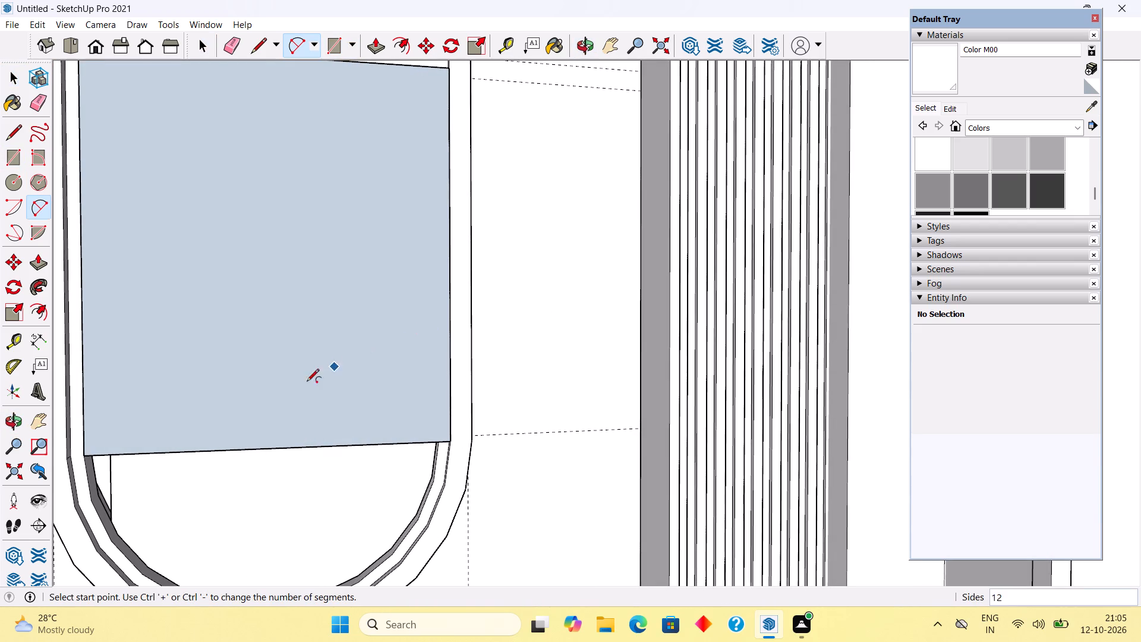
left_click(85, 458)
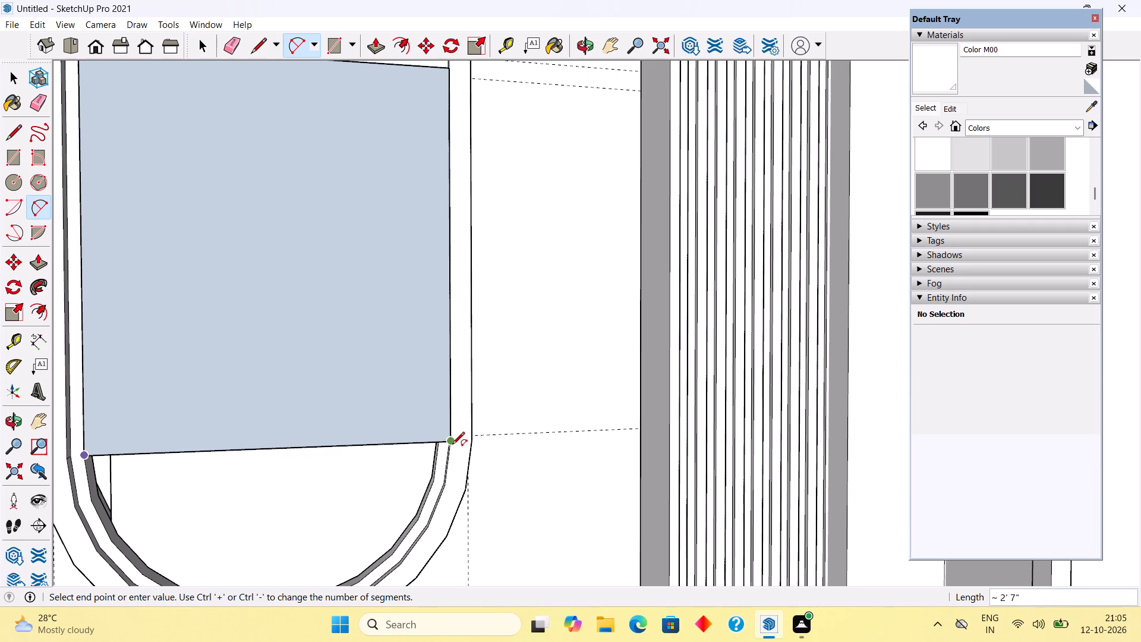
left_click(452, 441)
scroll(415, 401, "down", 6)
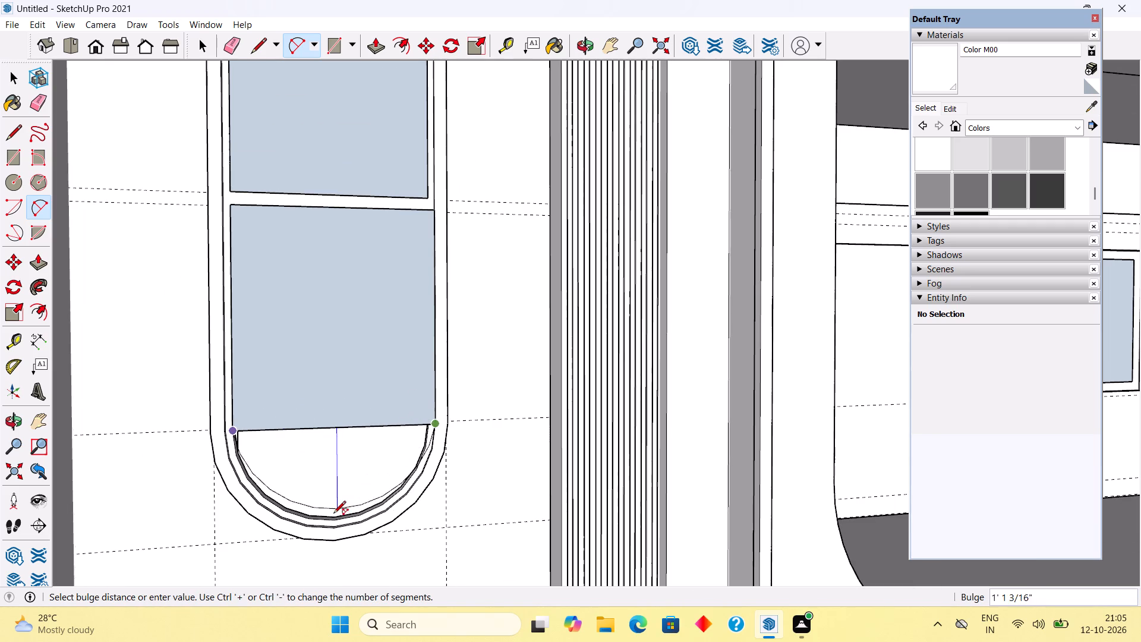
scroll(333, 515, "up", 5)
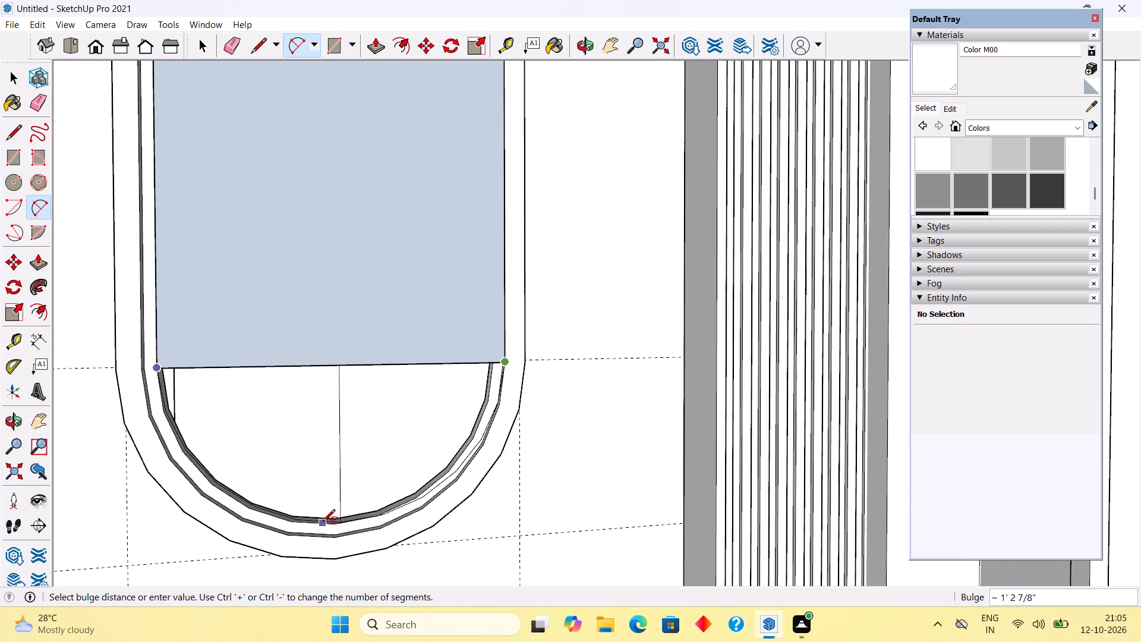
left_click(323, 523)
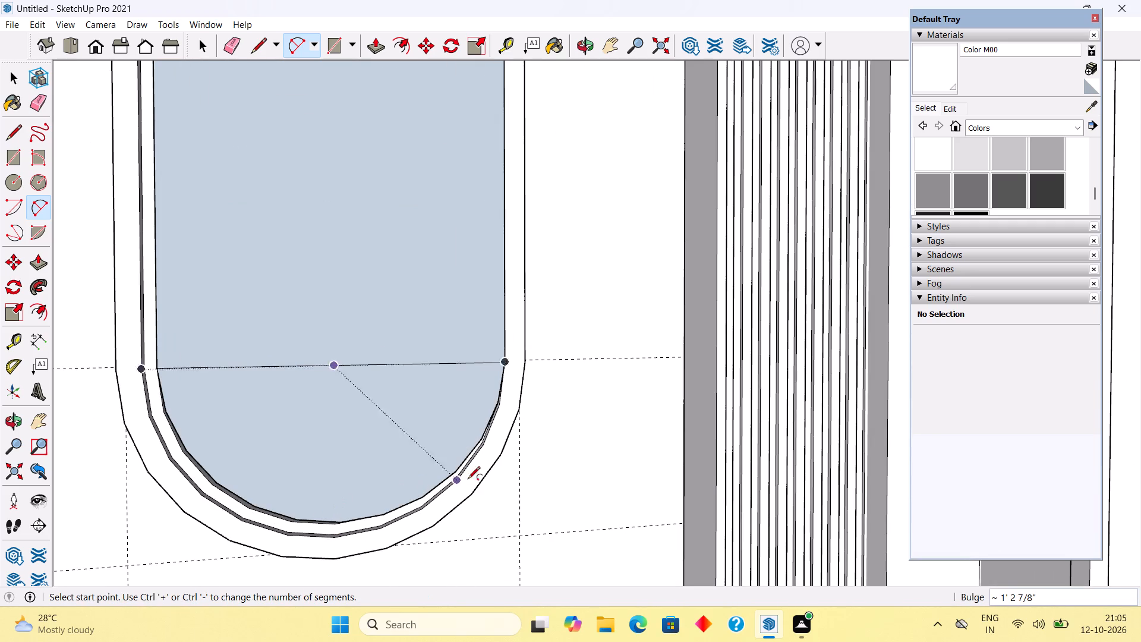
key("space")
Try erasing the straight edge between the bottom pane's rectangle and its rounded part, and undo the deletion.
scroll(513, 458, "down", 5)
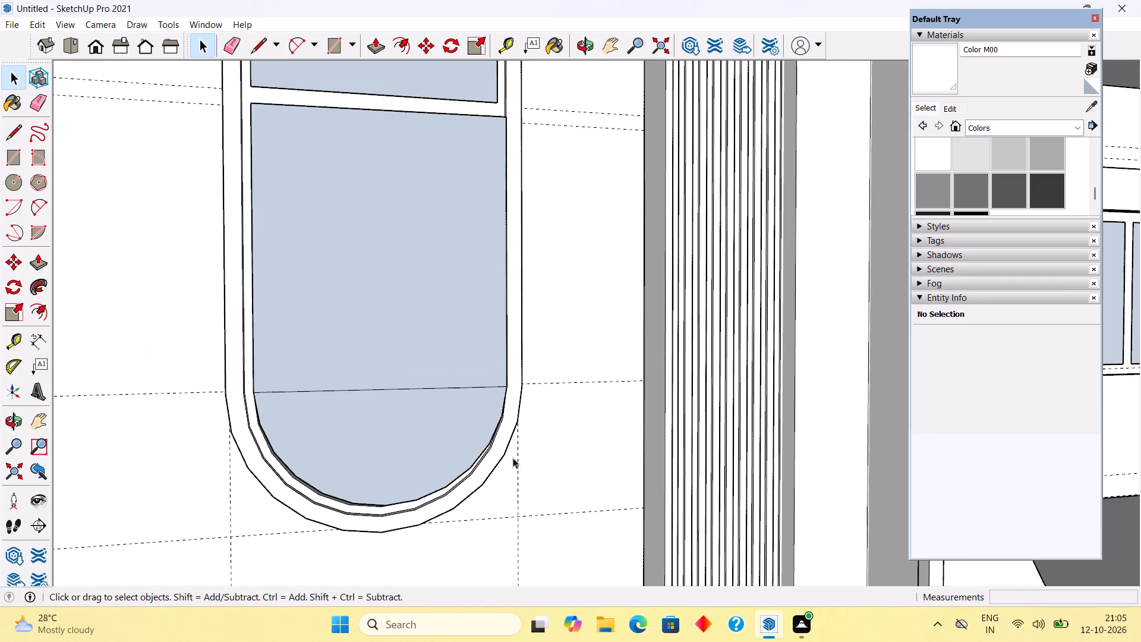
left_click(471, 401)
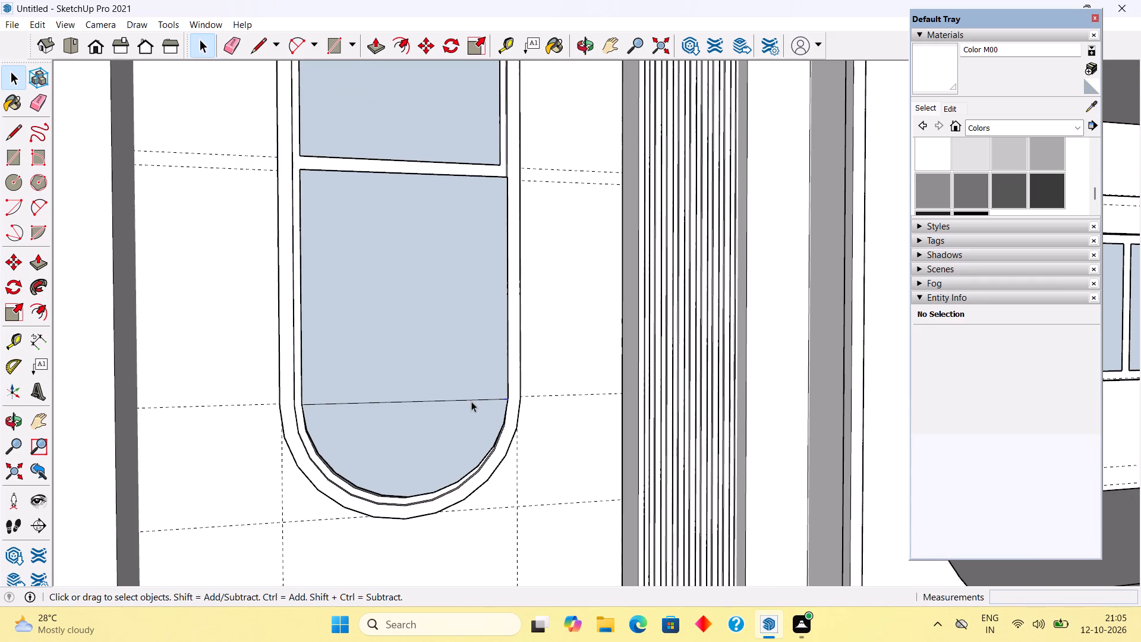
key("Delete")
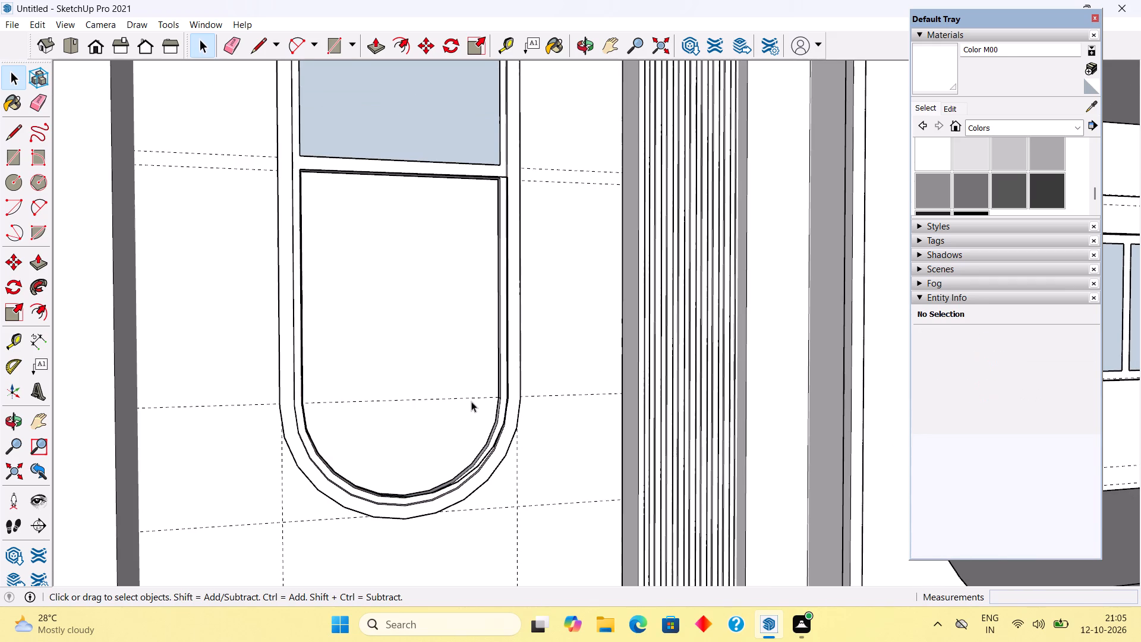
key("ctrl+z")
Group the bottom pane's rectangular and rounded faces together with their edges.
double_click(471, 401)
left_click(471, 401)
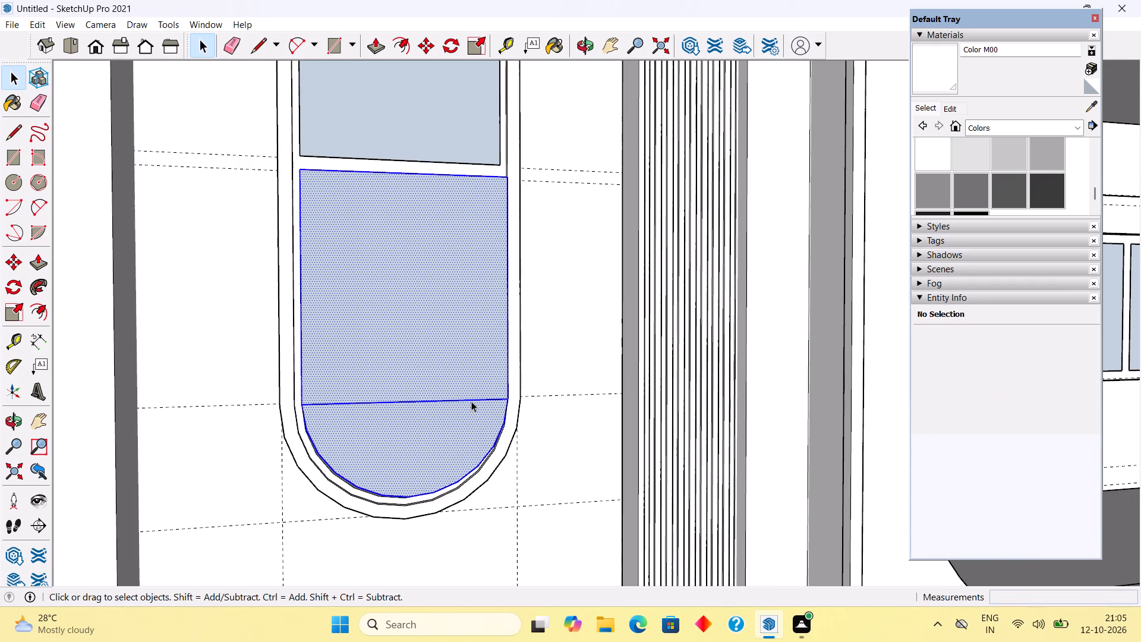
right_click(471, 401)
left_click(556, 258)
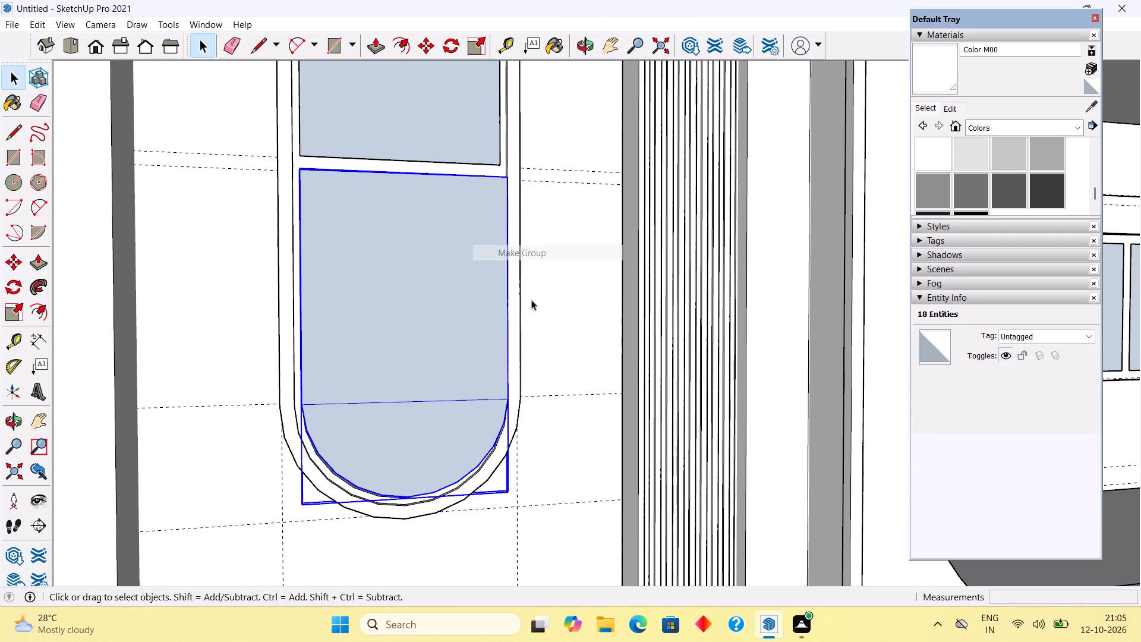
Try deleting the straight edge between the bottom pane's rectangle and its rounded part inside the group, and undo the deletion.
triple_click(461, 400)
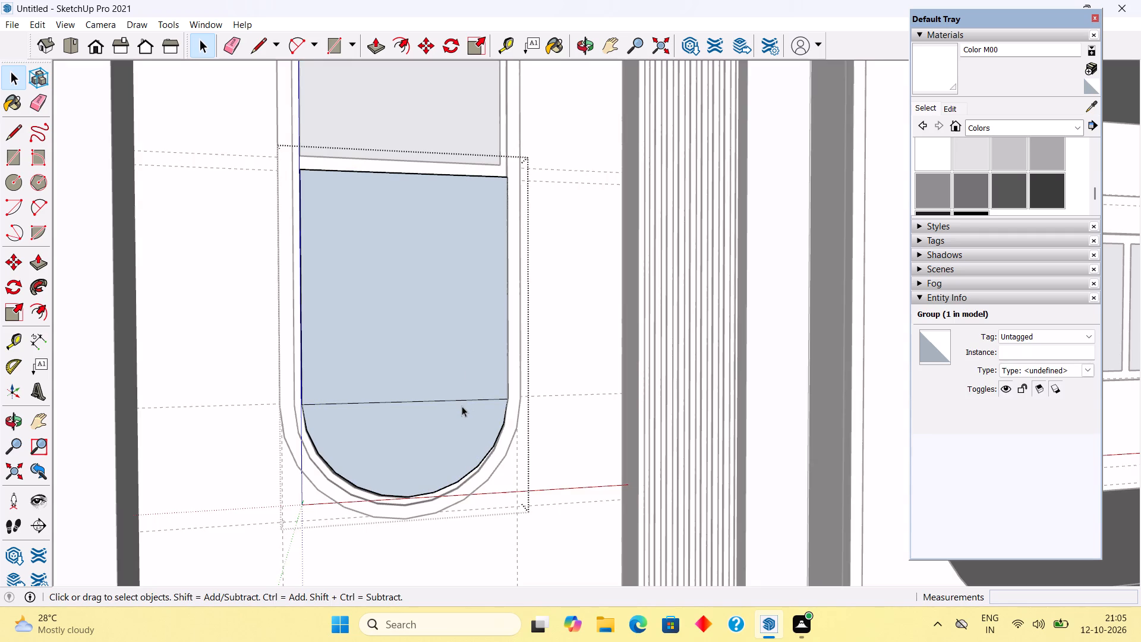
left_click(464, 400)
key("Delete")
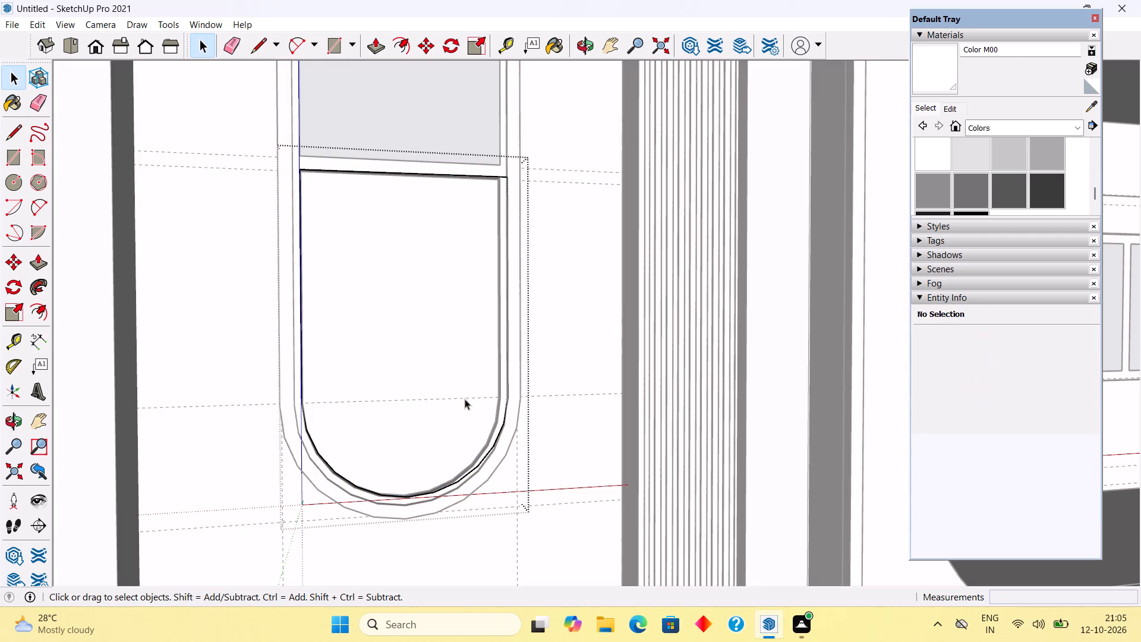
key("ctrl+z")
Group each of the three rectangular panes above the bottom pane separately, each face together with its edges.
scroll(466, 397, "down", 11)
triple_click(457, 263)
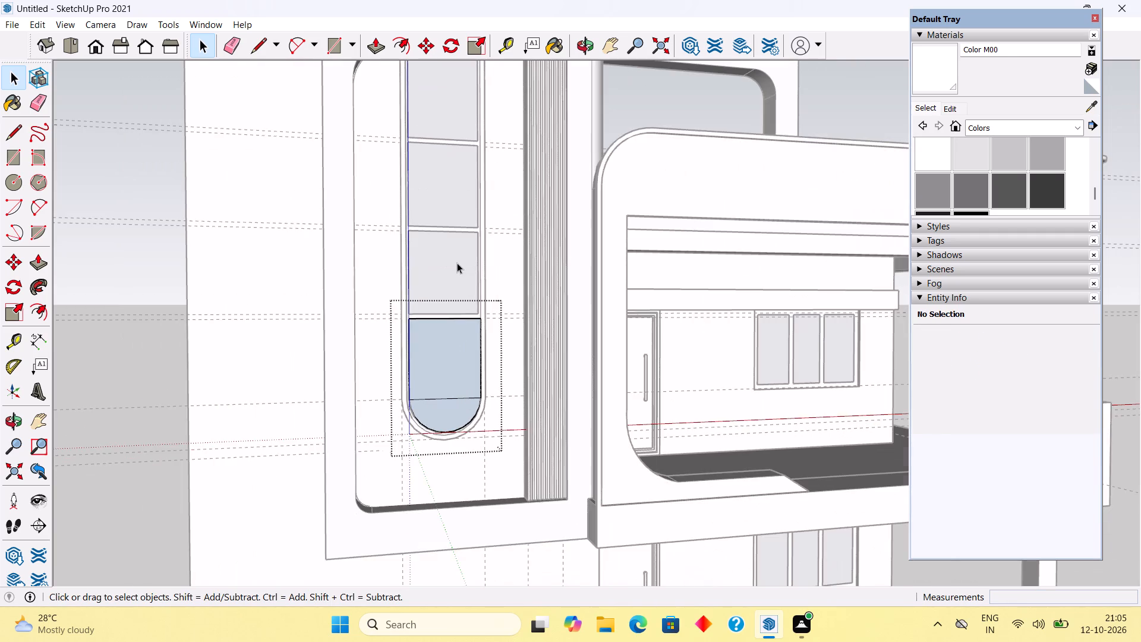
right_click(454, 264)
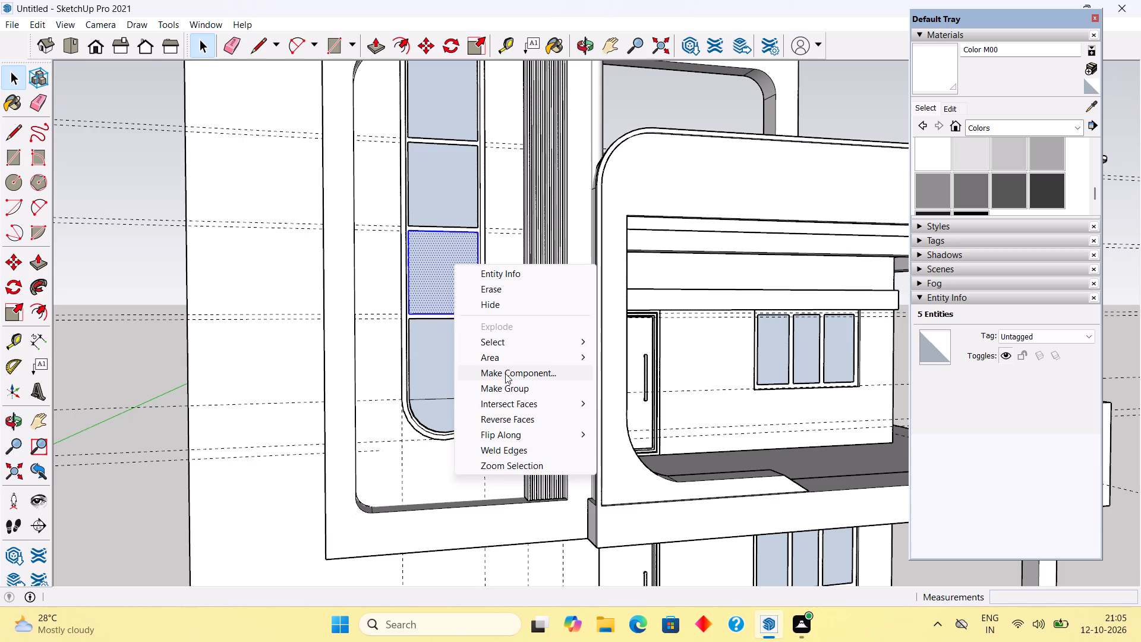
left_click(507, 385)
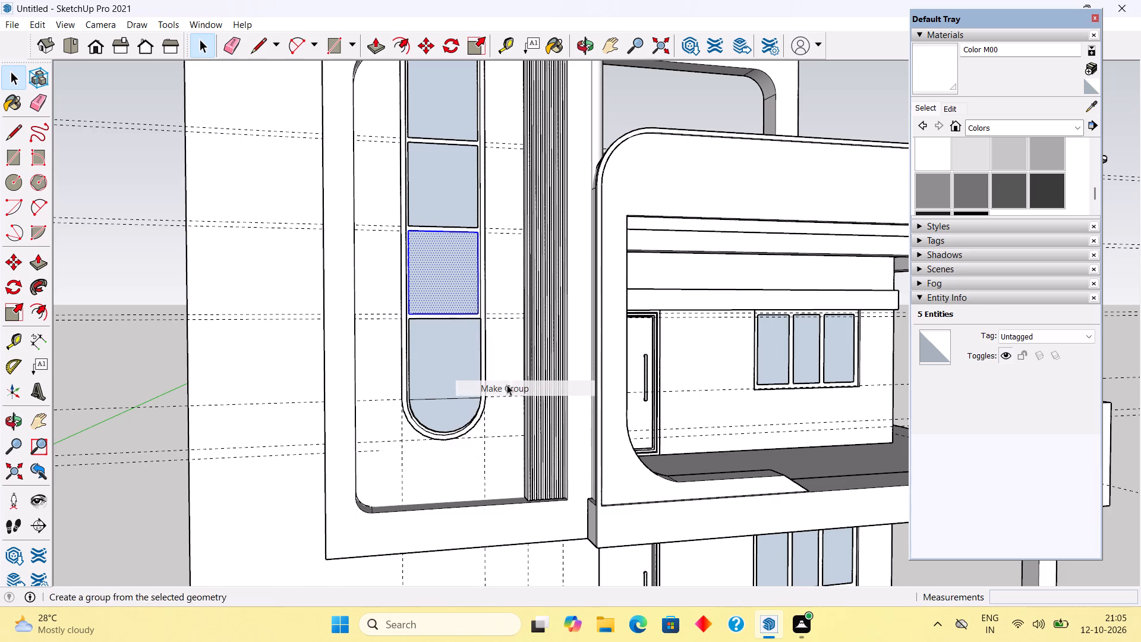
triple_click(434, 183)
right_click(434, 183)
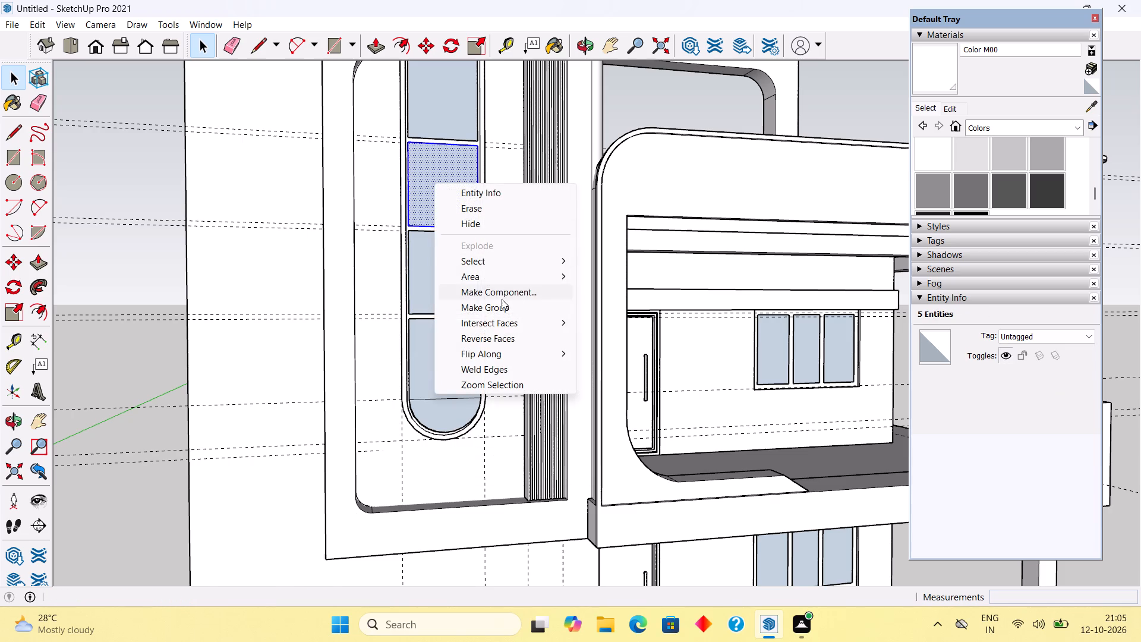
left_click(503, 304)
scroll(502, 305, "down", 4)
scroll(478, 188, "up", 4)
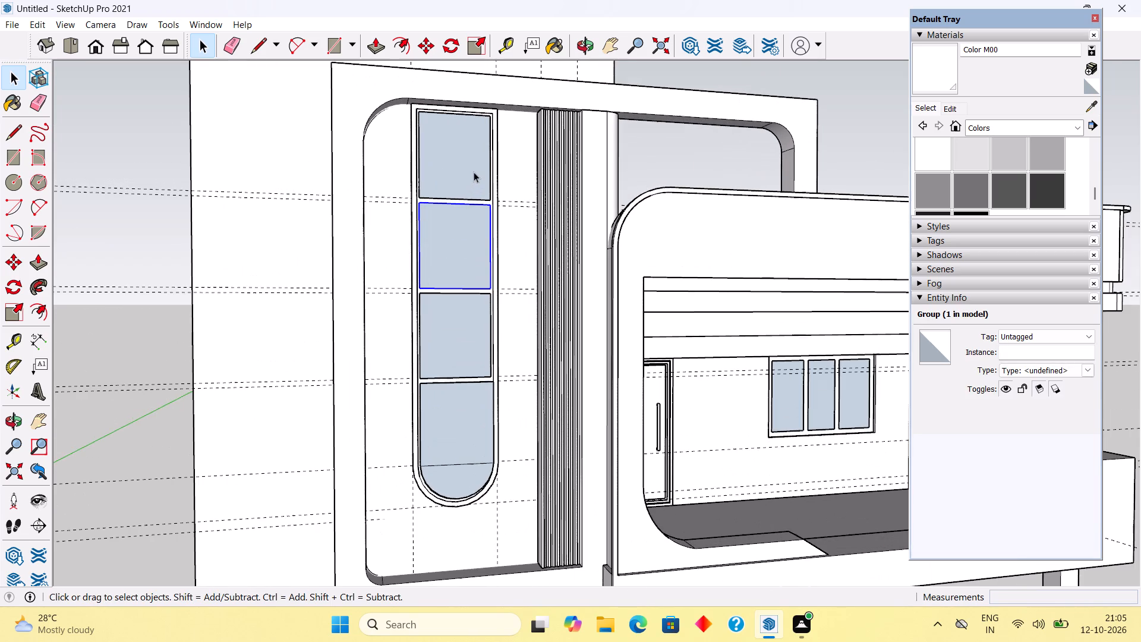
triple_click(472, 168)
right_click(472, 168)
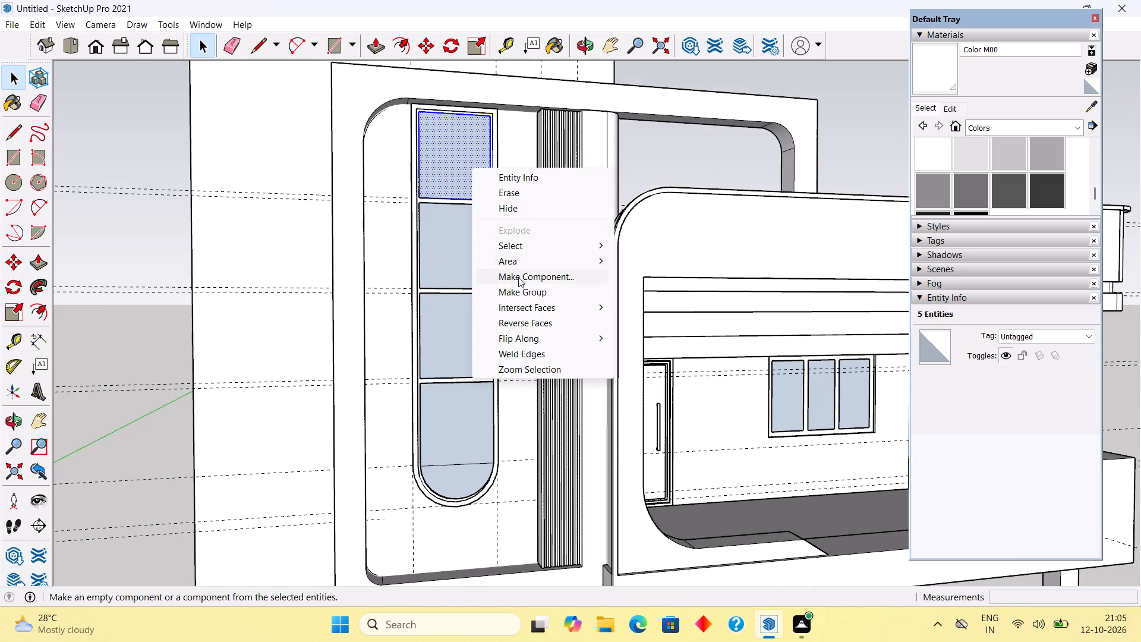
left_click(522, 287)
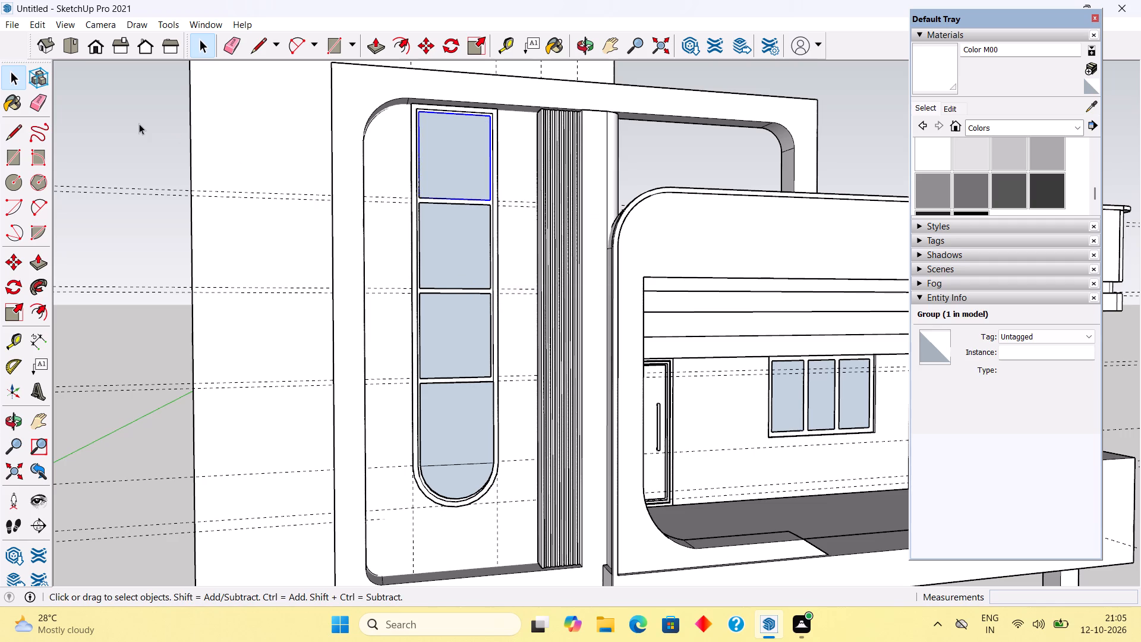
left_click(139, 124)
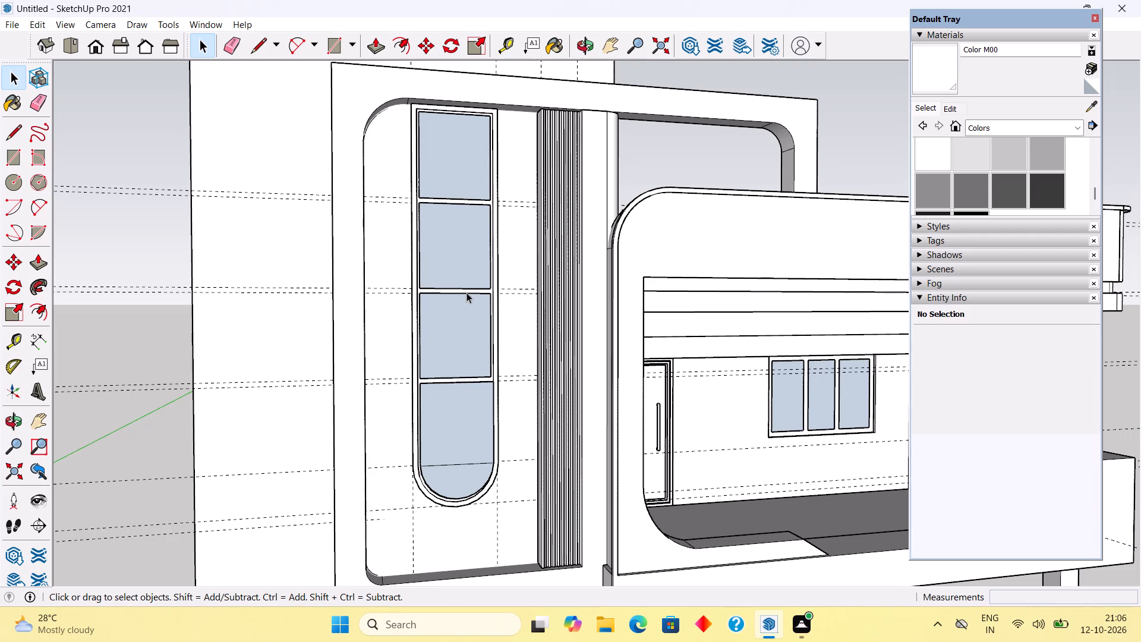
Inside the tall wall's group, place a vertical guide about 4' 5 1/4" from the wall's outer edge, along the projecting frame's side.
scroll(467, 292, "down", 3)
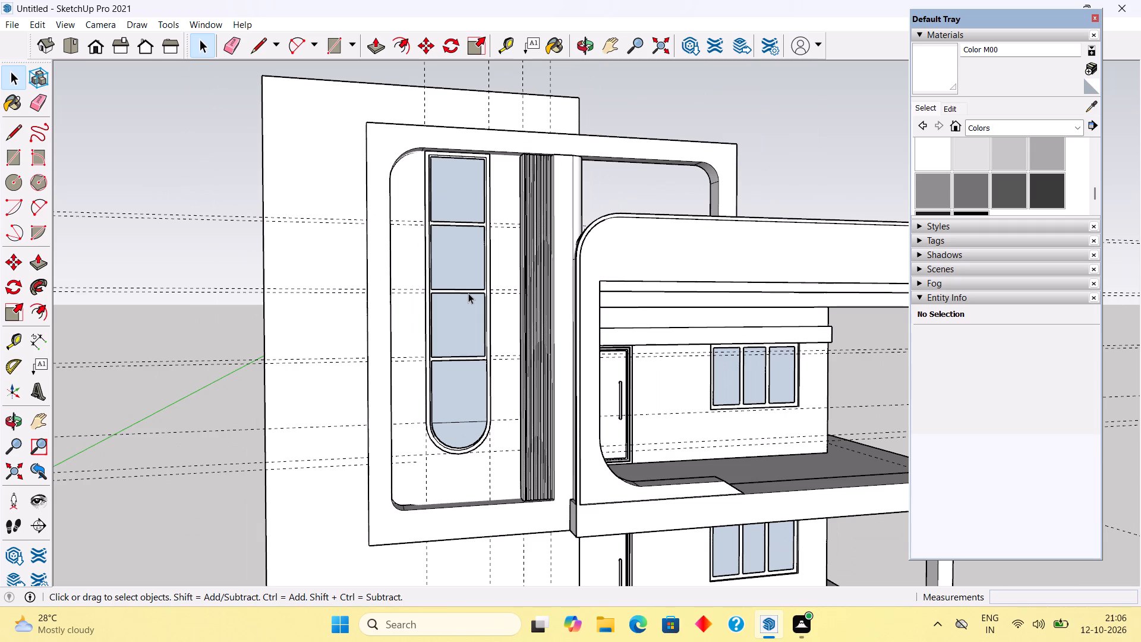
scroll(468, 293, "up", 1)
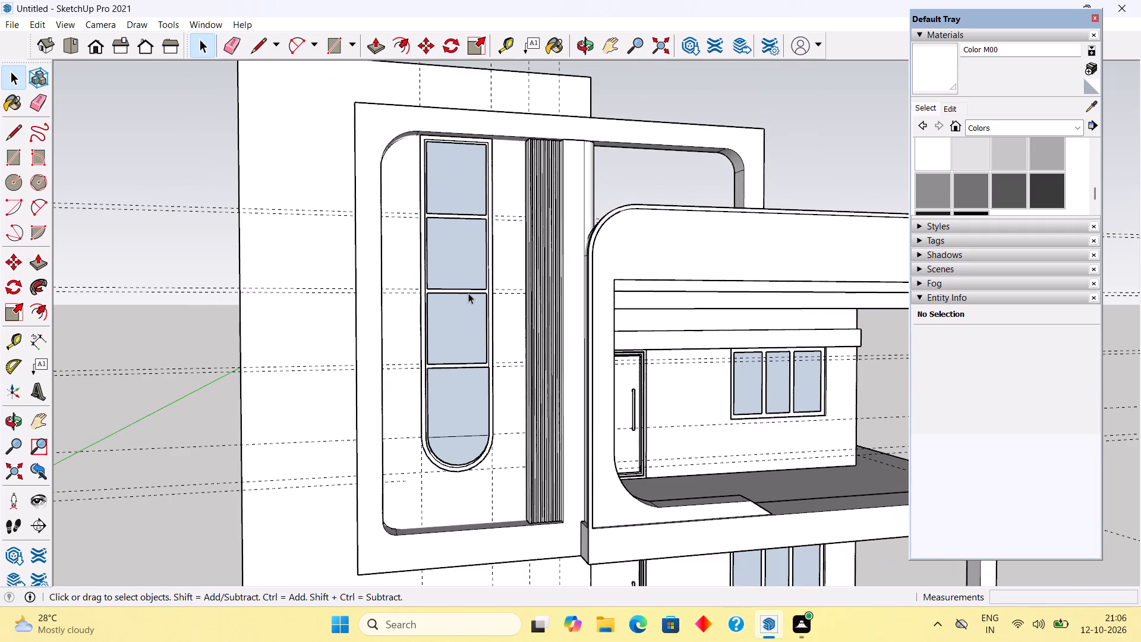
middle_click_drag(414, 344, 313, 386)
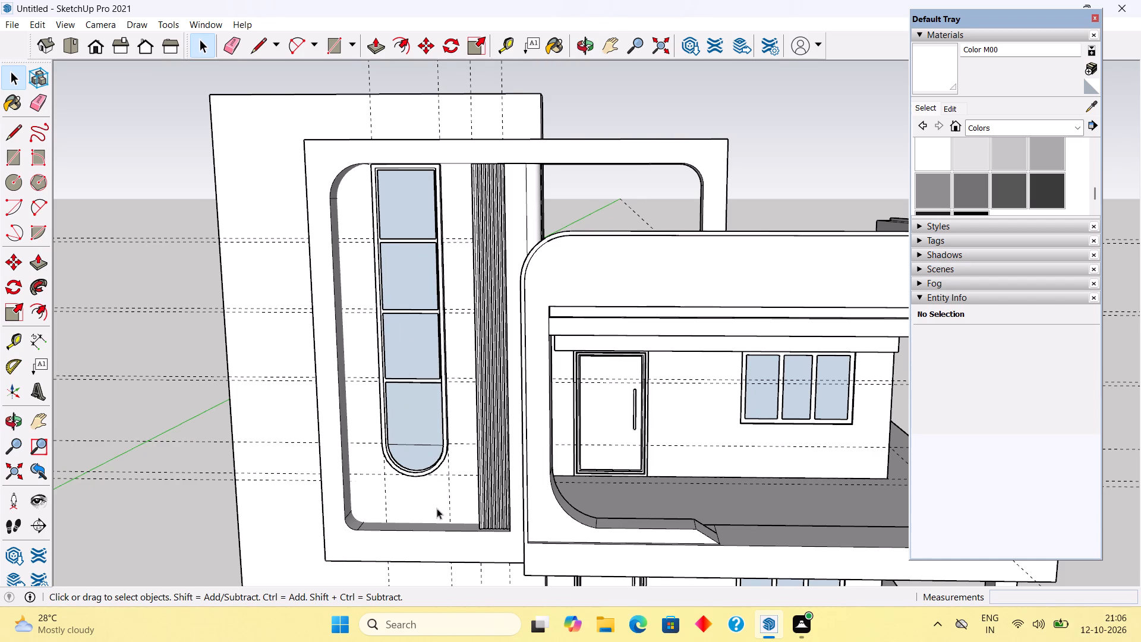
middle_click_drag(437, 515, 470, 386)
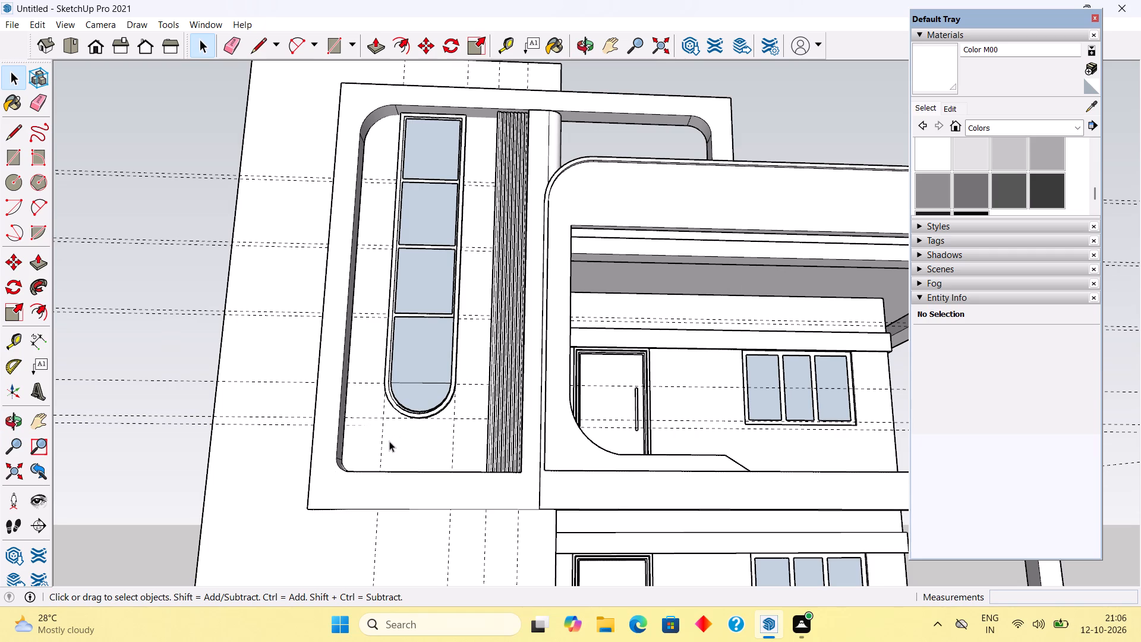
triple_click(406, 440)
scroll(403, 432, "up", 4)
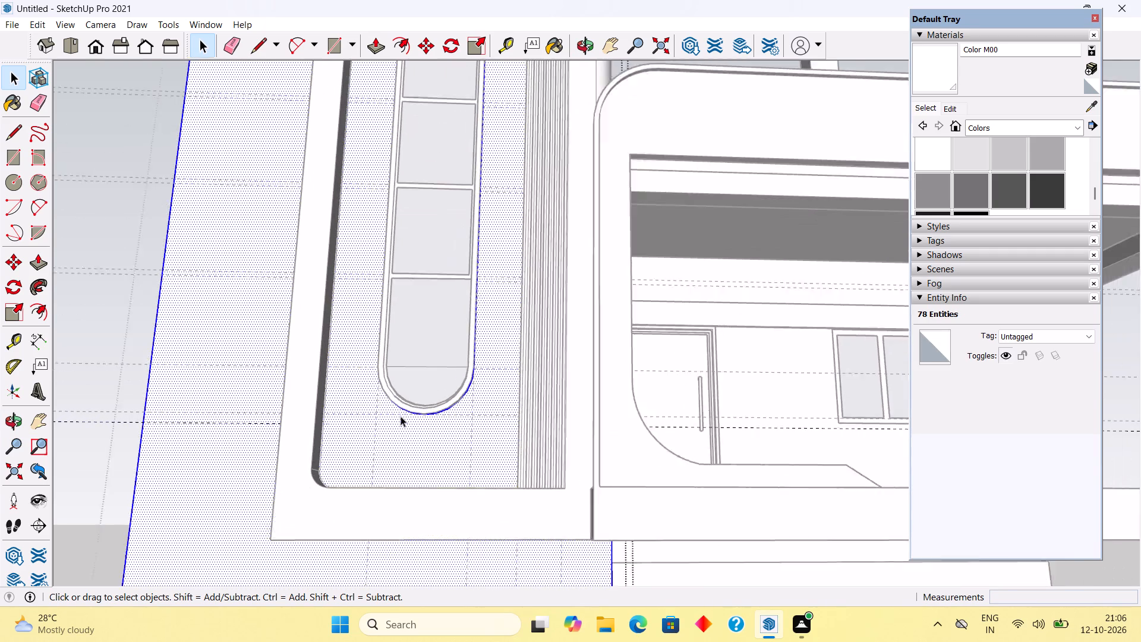
scroll(399, 411, "down", 5)
scroll(324, 383, "down", 4)
middle_click_drag(298, 416, 379, 432)
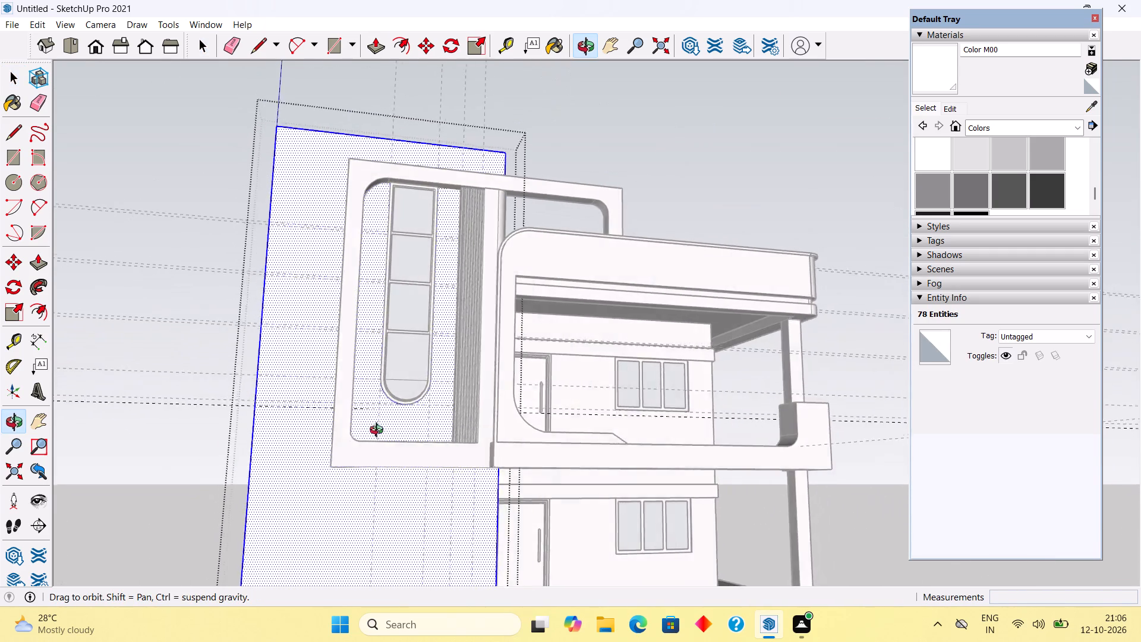
middle_click_drag(379, 432, 496, 521)
scroll(496, 521, "down", 4)
scroll(412, 314, "up", 6)
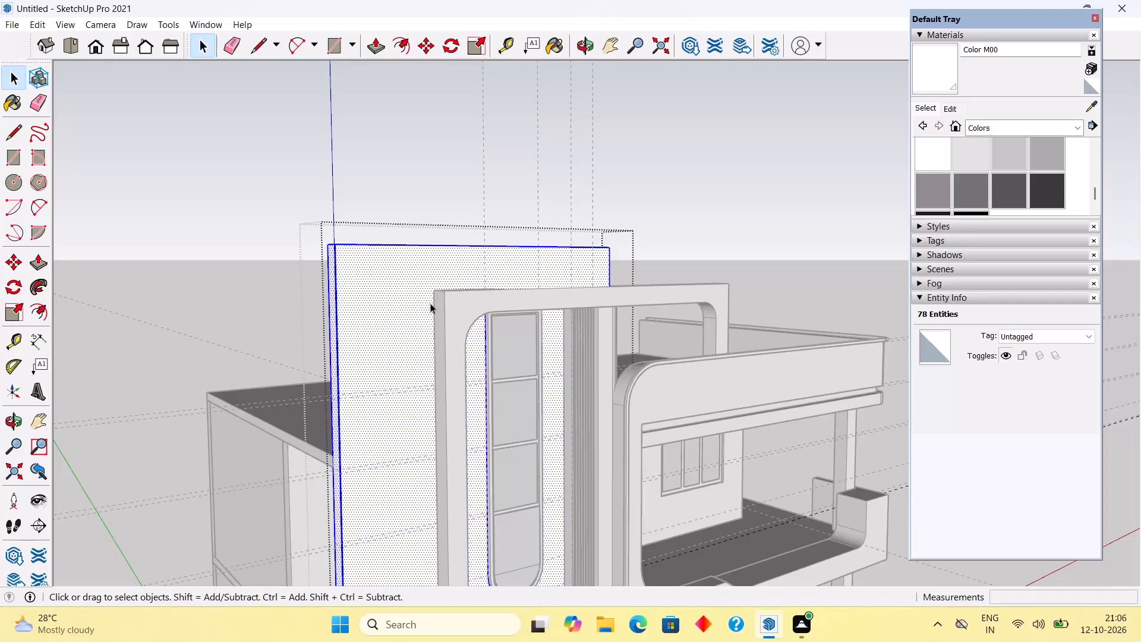
key("t")
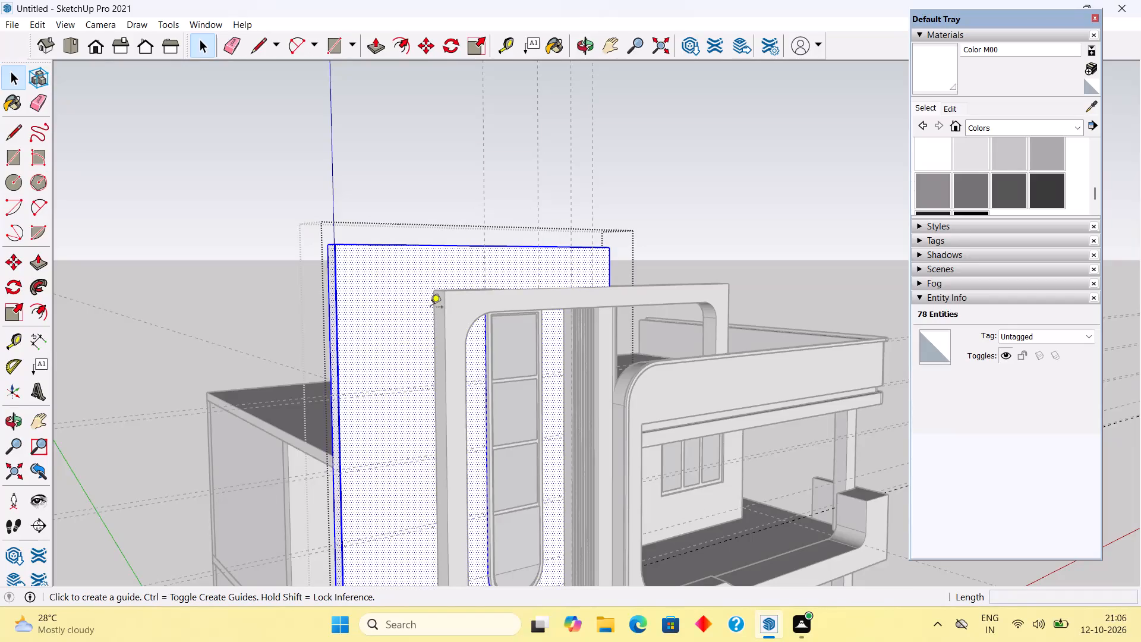
left_click(335, 385)
scroll(392, 357, "up", 5)
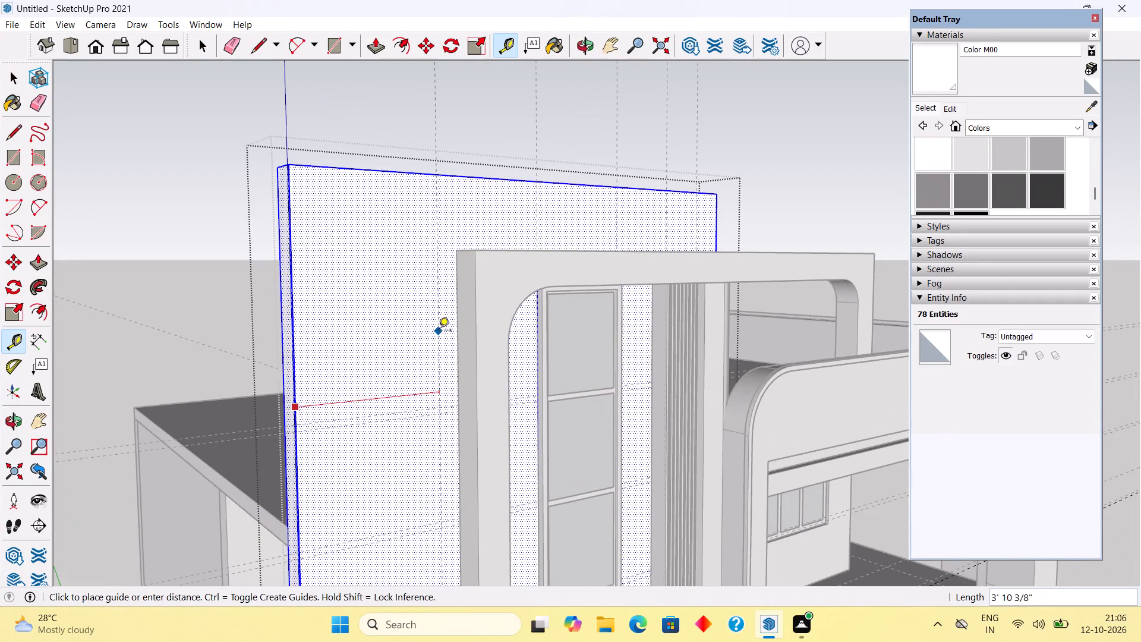
left_click(458, 349)
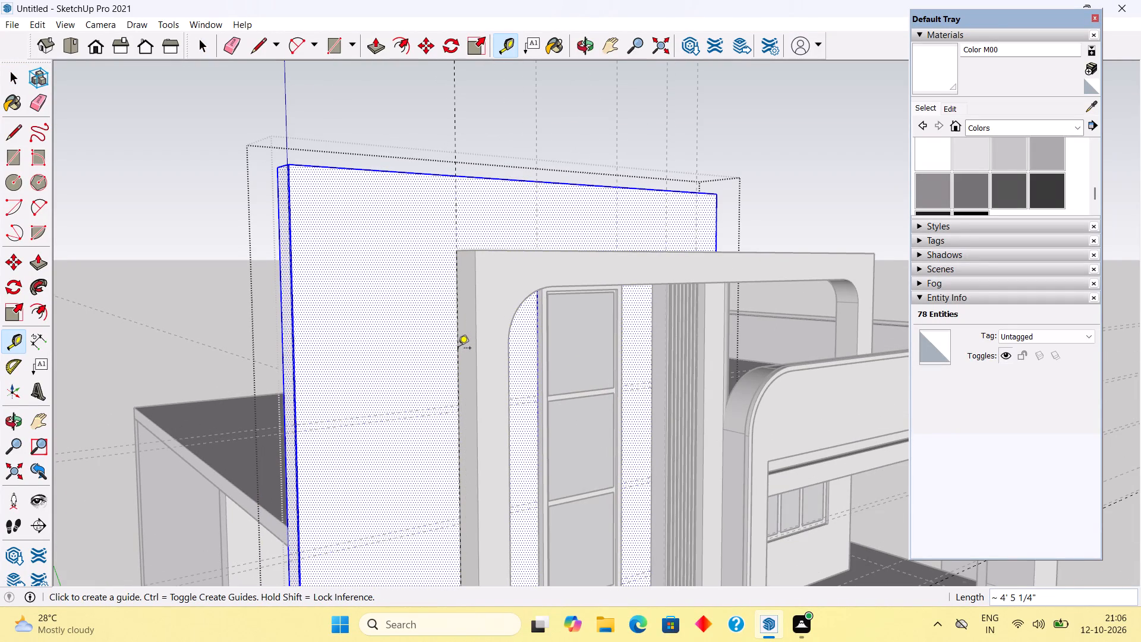
Draw a 30' vertical line along the guide, from the wall's top edge down to its base, to split the wall face.
key("space")
key("l")
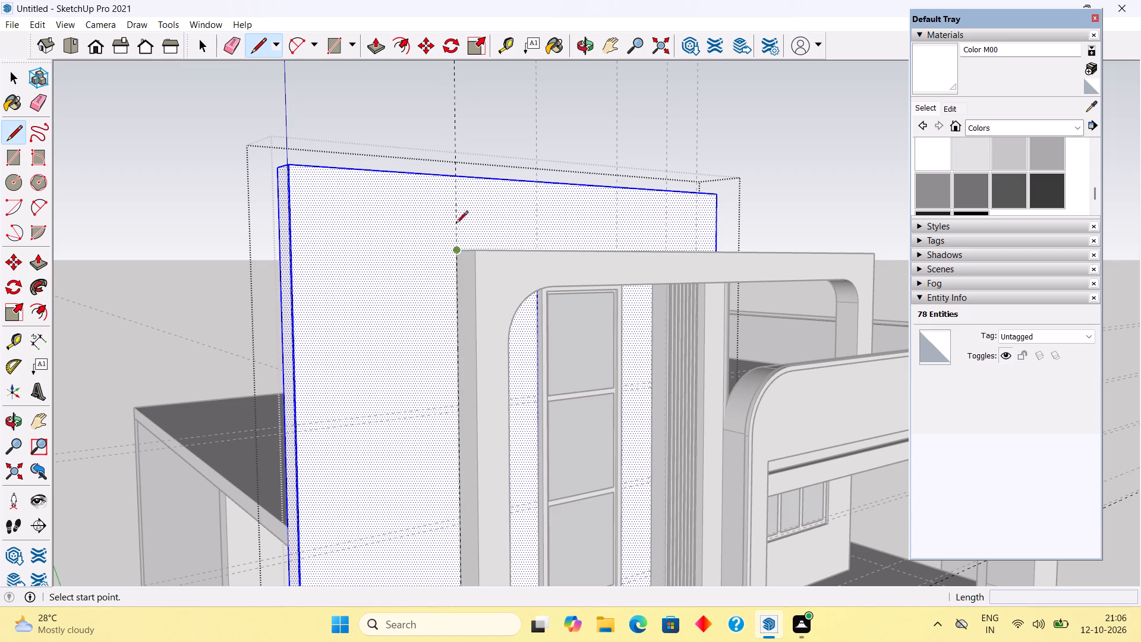
left_click(455, 176)
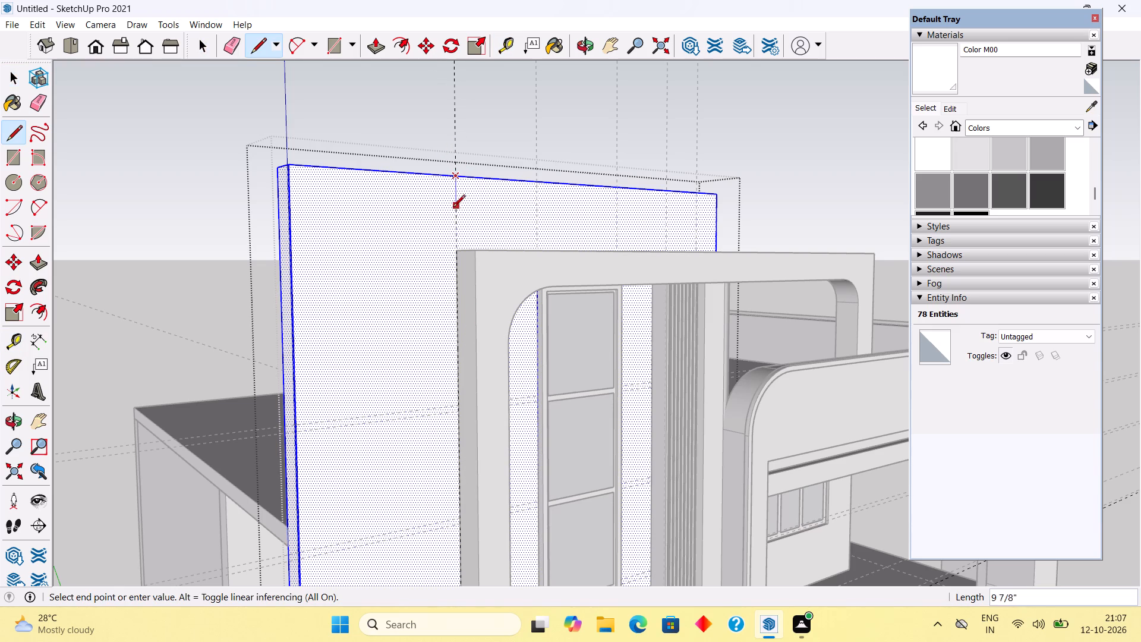
scroll(449, 218, "down", 14)
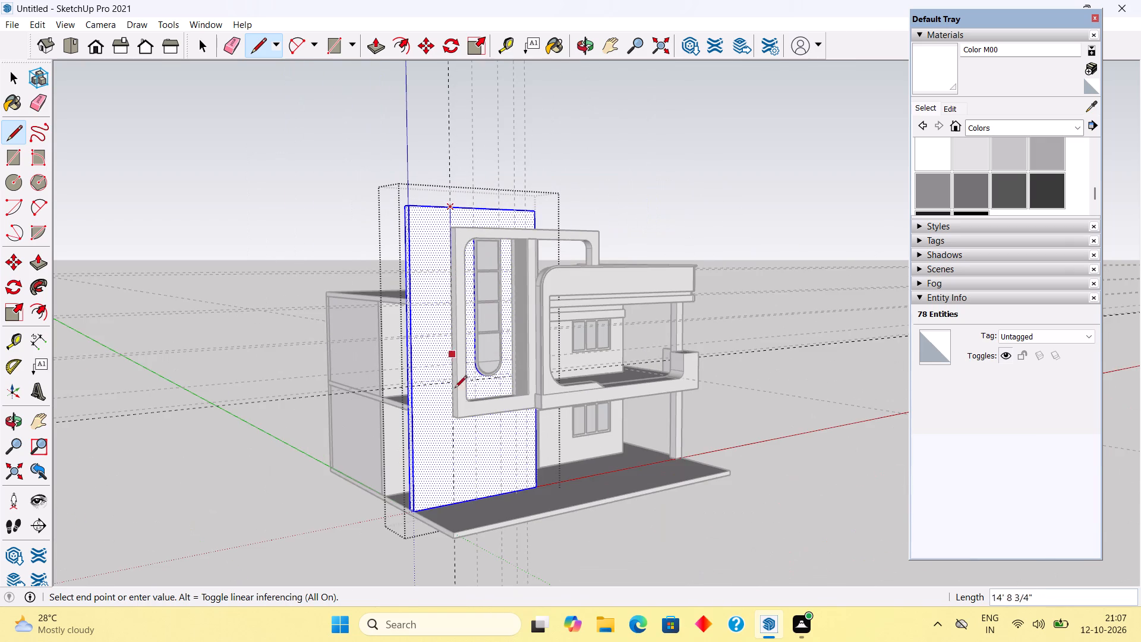
scroll(462, 489, "up", 3)
left_click(455, 508)
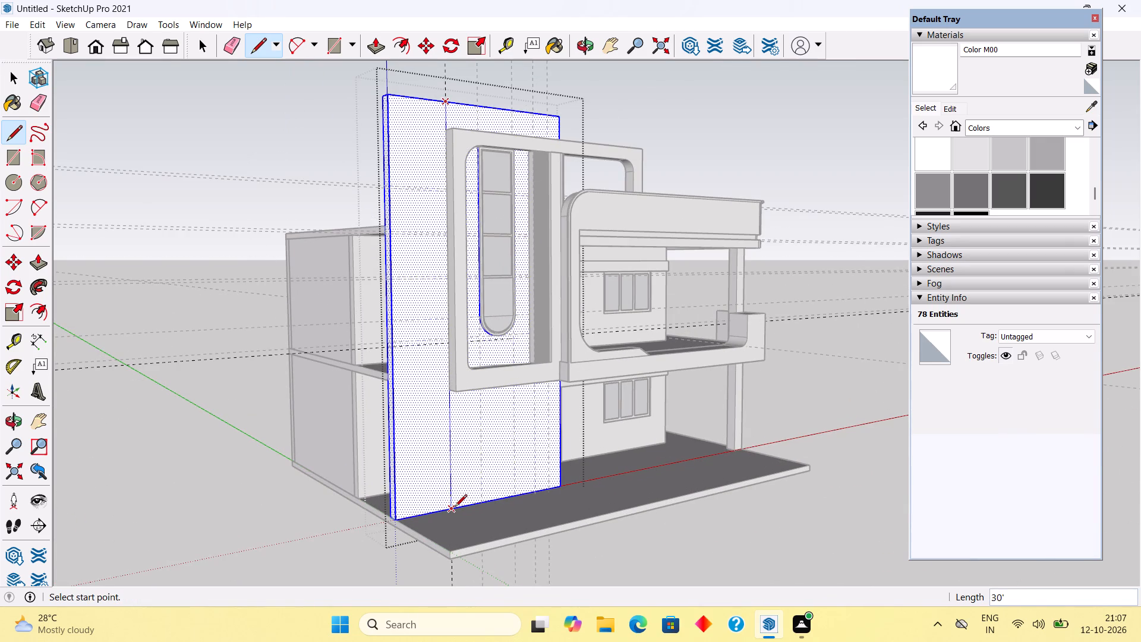
key("space")
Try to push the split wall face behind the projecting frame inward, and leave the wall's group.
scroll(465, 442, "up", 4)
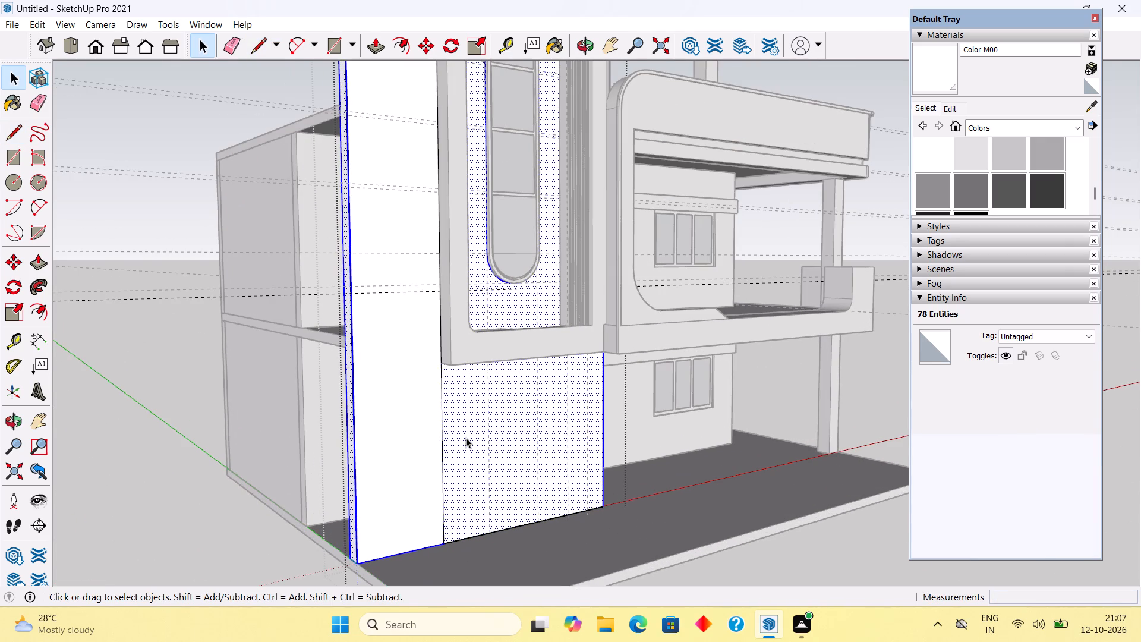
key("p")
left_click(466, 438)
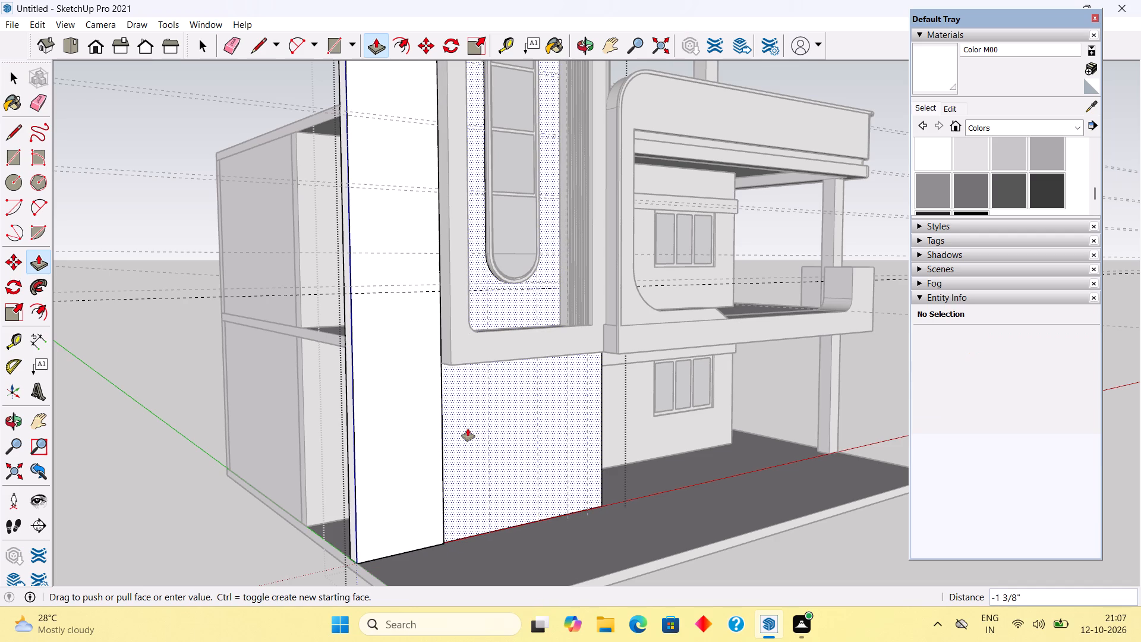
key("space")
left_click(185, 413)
Pull the inner band of the round-bottomed window frame outward by 5".
middle_click_drag(539, 269, 398, 398)
scroll(387, 338, "up", 9)
triple_click(427, 300)
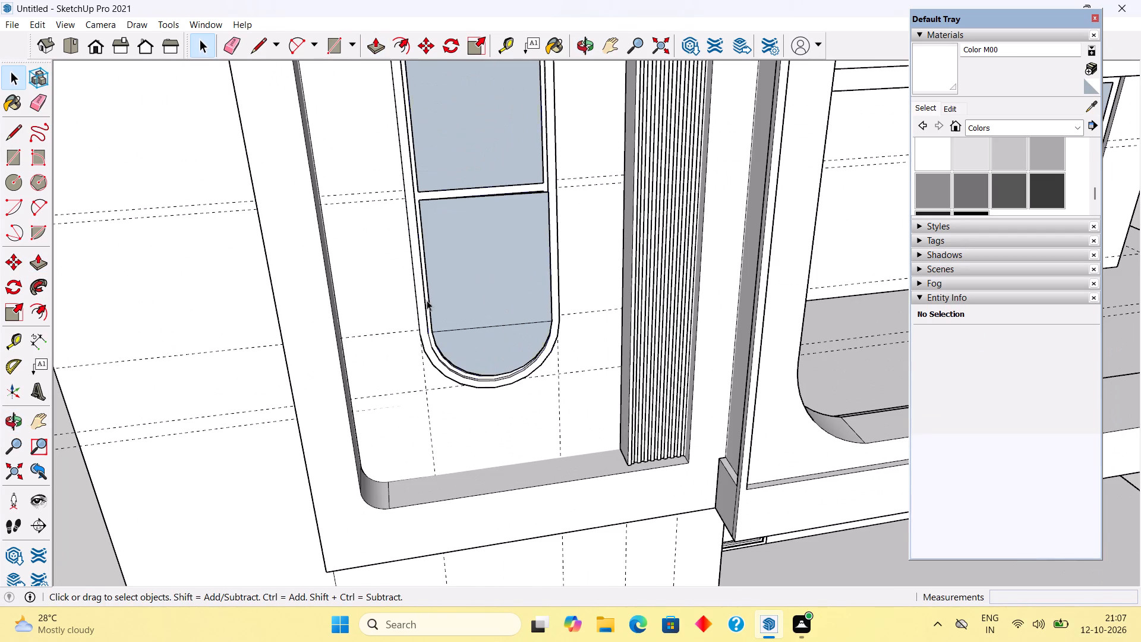
scroll(427, 300, "up", 11)
left_click(427, 299)
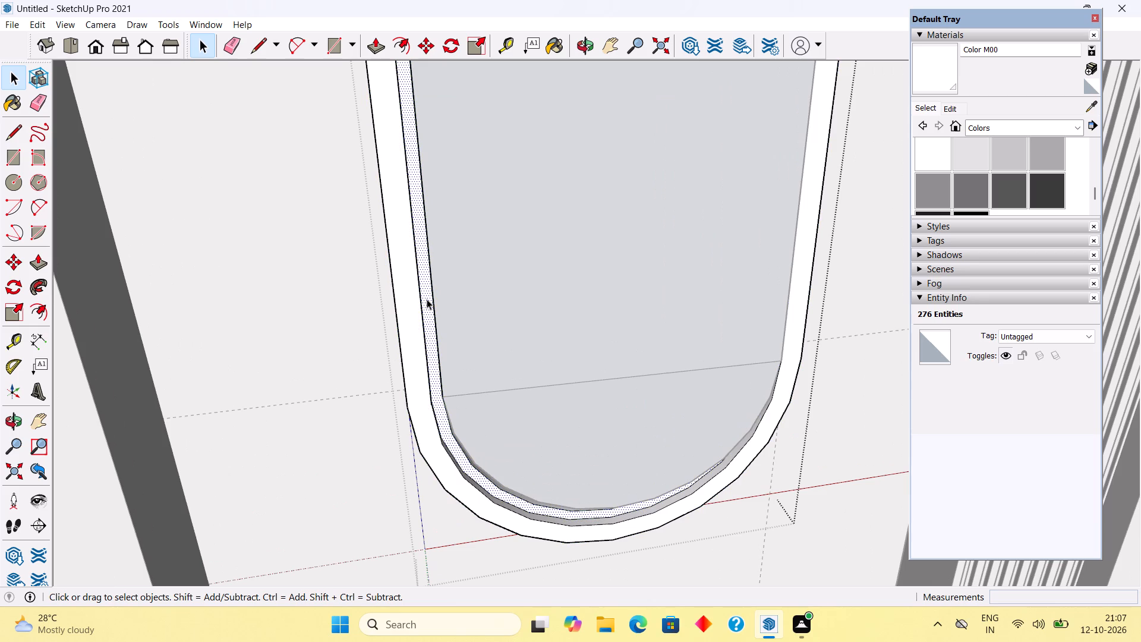
key("p")
left_click(427, 298)
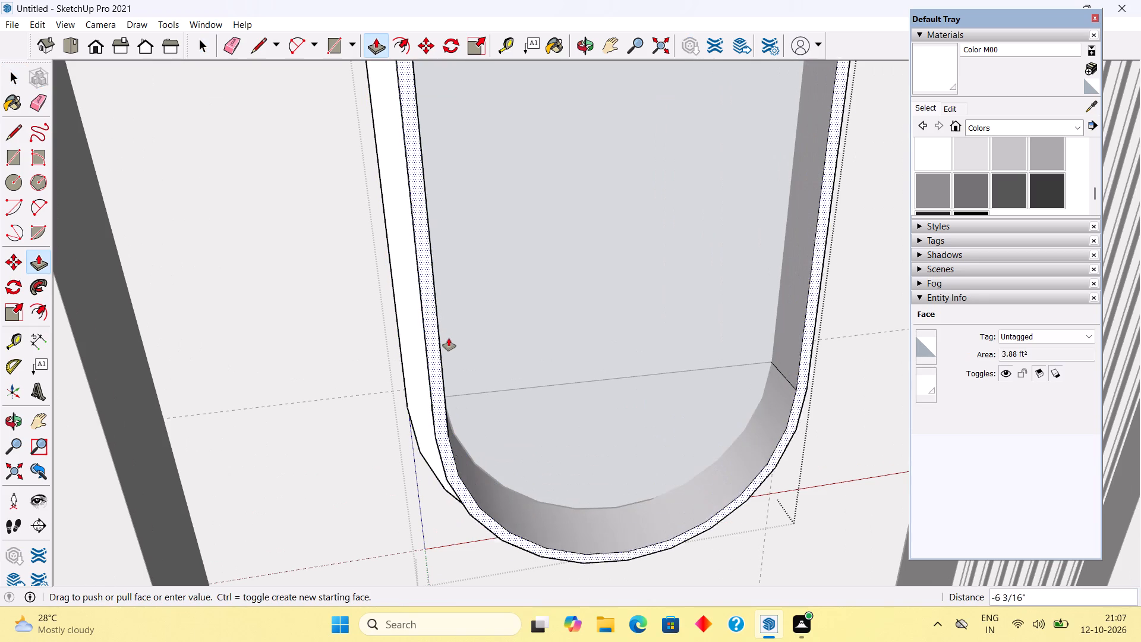
type("5\"")
key("Return")
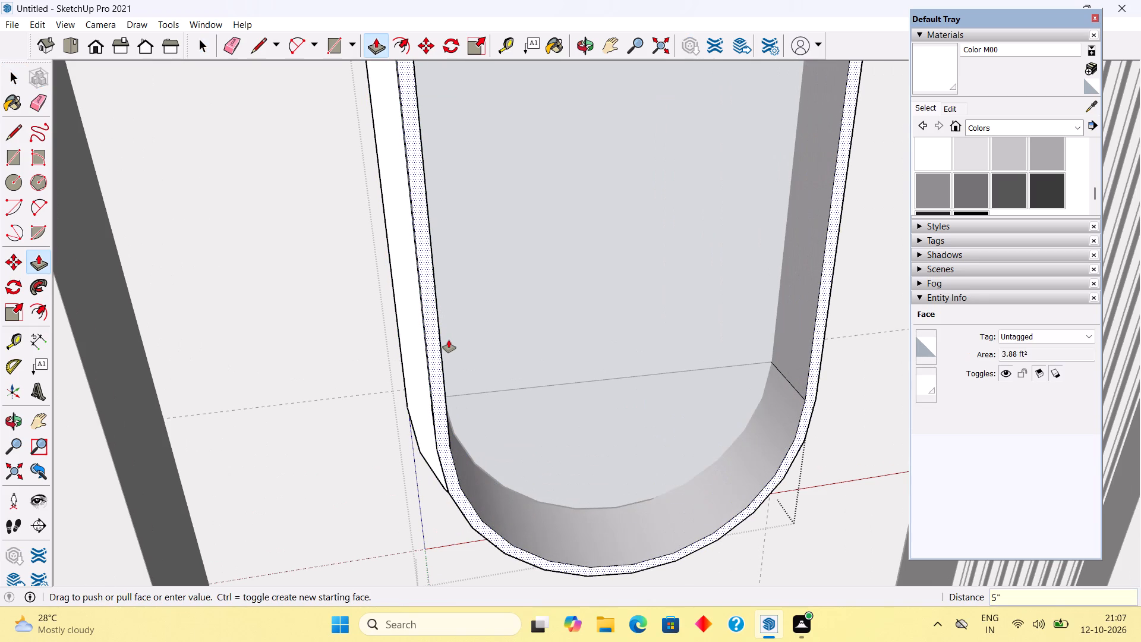
key("space")
Pull the outer band of the round-bottomed window frame outward by 6" and leave the frame's group.
double_click(412, 361)
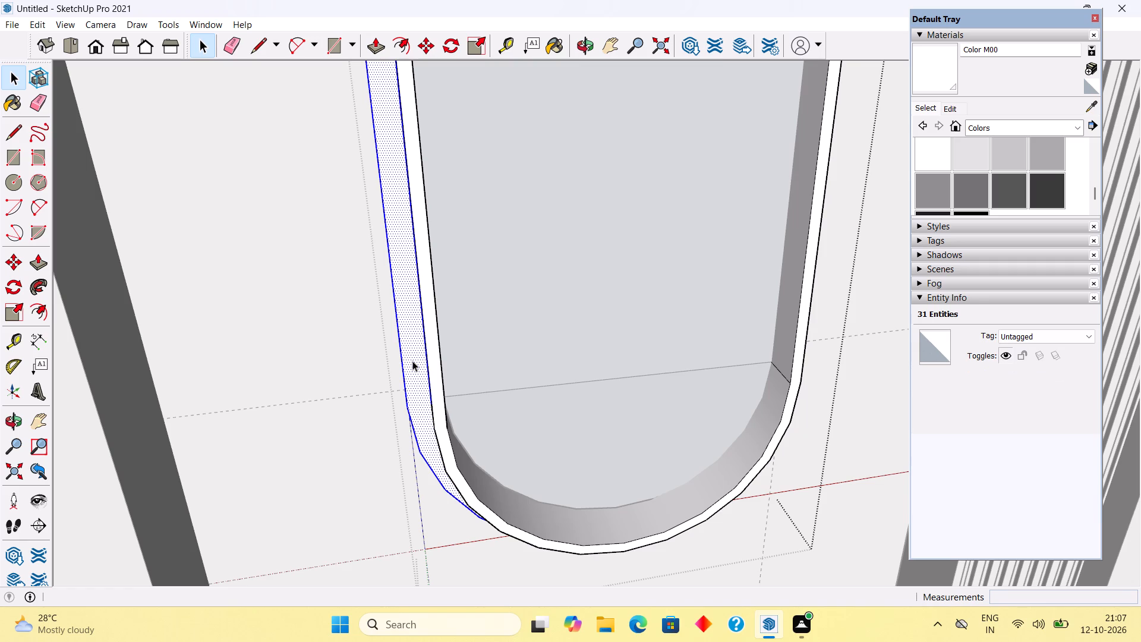
key("p")
left_click(412, 361)
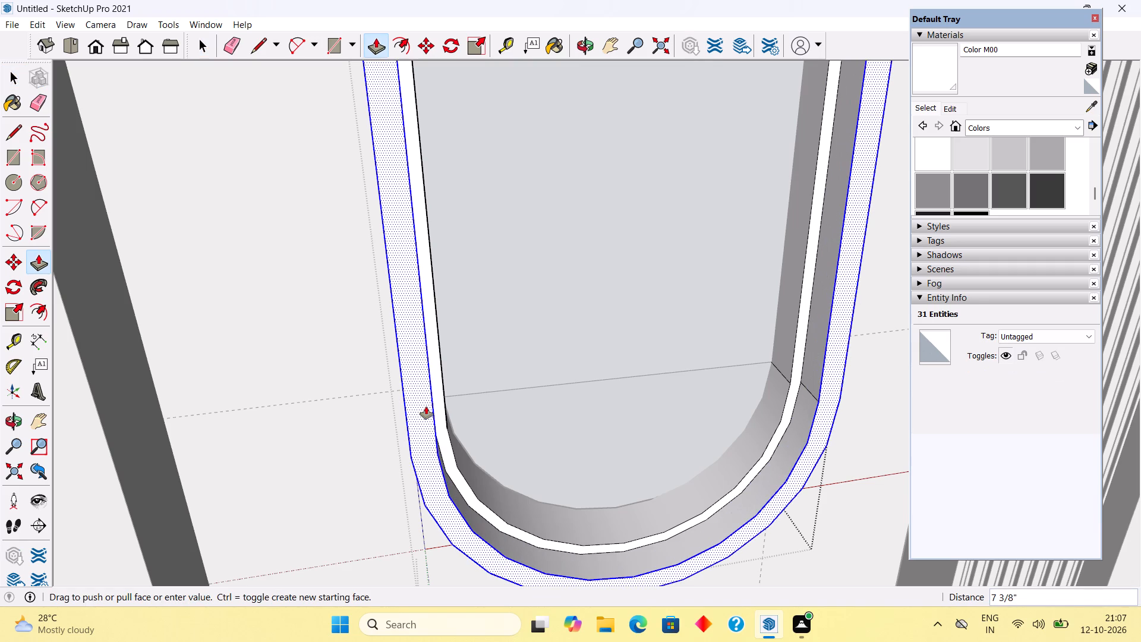
type("6\"")
key("Return")
key("space")
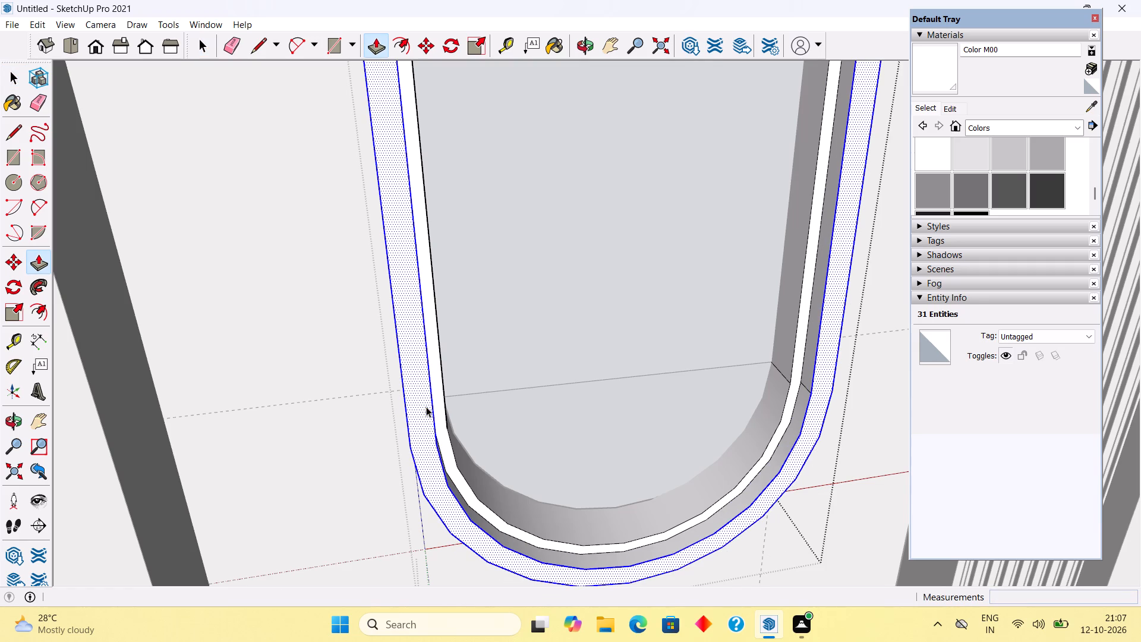
scroll(425, 408, "down", 7)
left_click(528, 354)
scroll(528, 354, "down", 2)
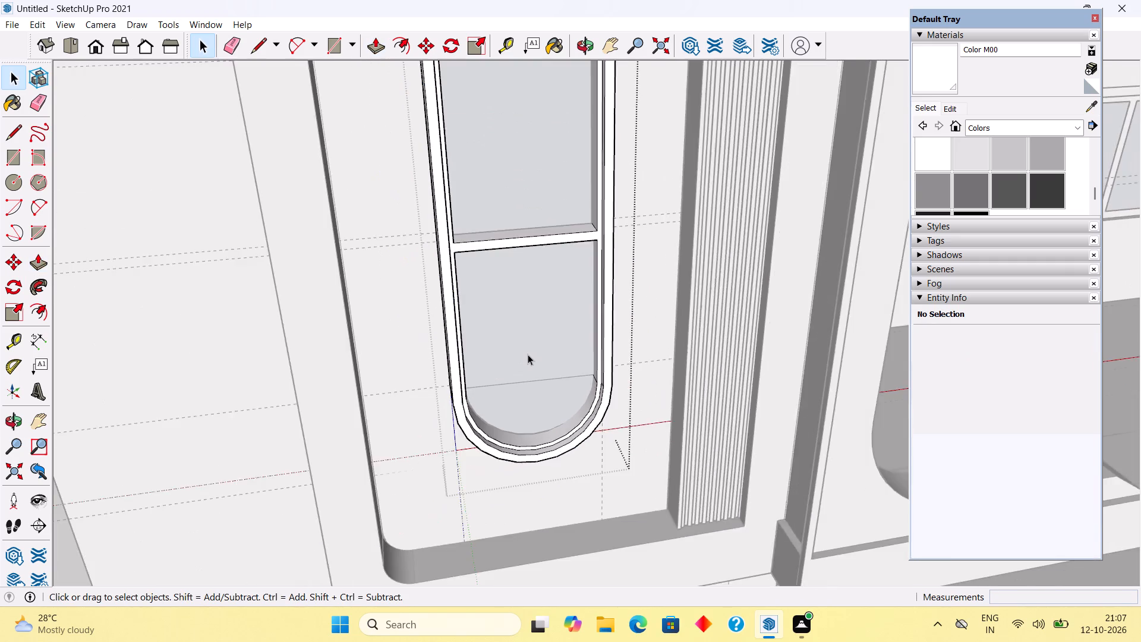
scroll(528, 354, "down", 8)
left_click(196, 377)
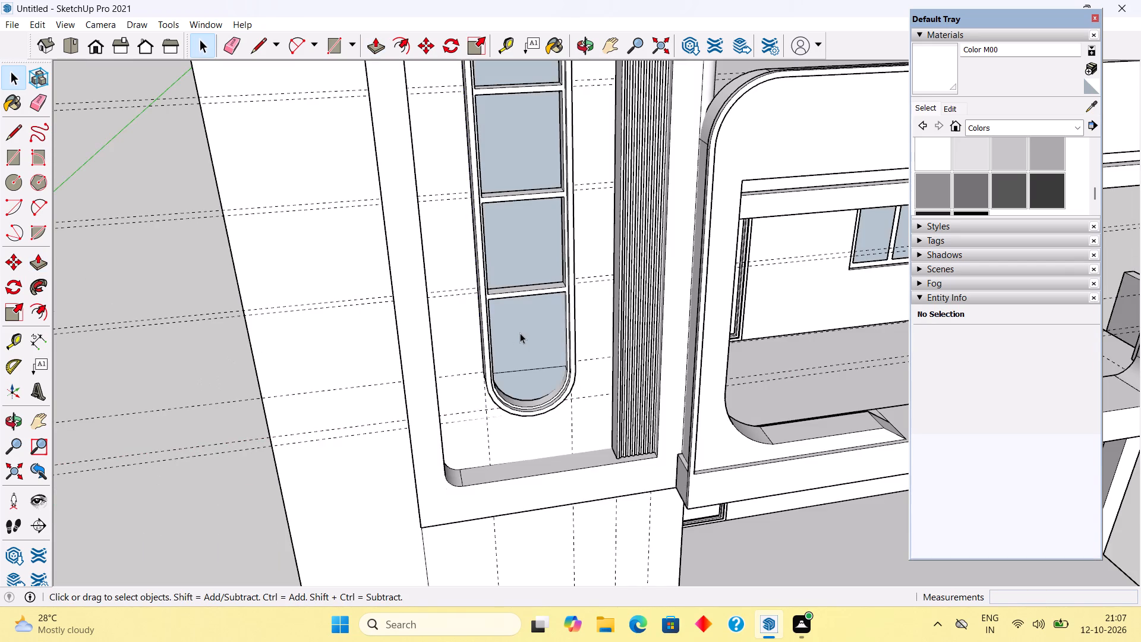
Move the four glass panes of the round-bottomed window together outward by about 3" along the frame's inner depth.
triple_click(520, 333)
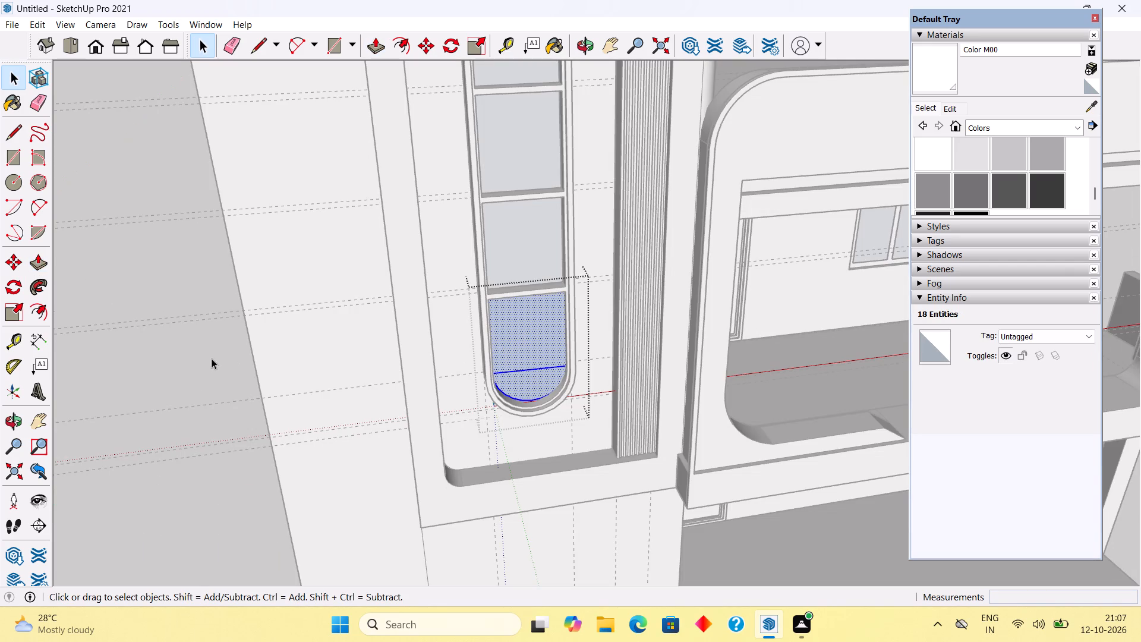
left_click(211, 359)
left_click(525, 356)
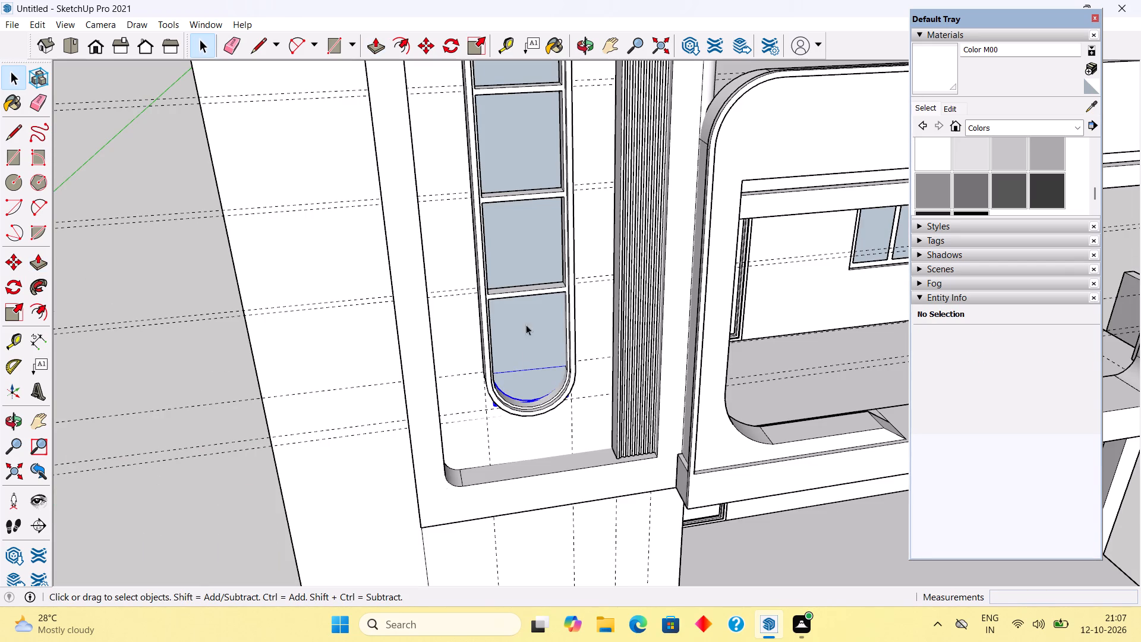
left_click(519, 276, "shift")
left_click(522, 165, "shift")
scroll(532, 139, "down", 5, "shift")
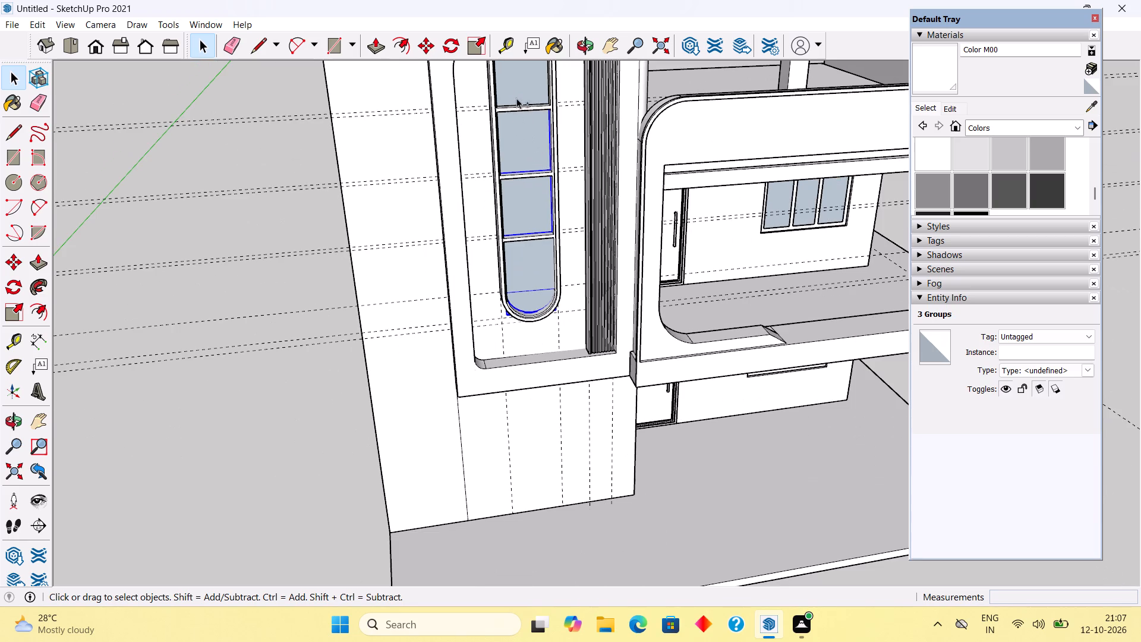
left_click(519, 94, "shift")
scroll(547, 291, "up", 11)
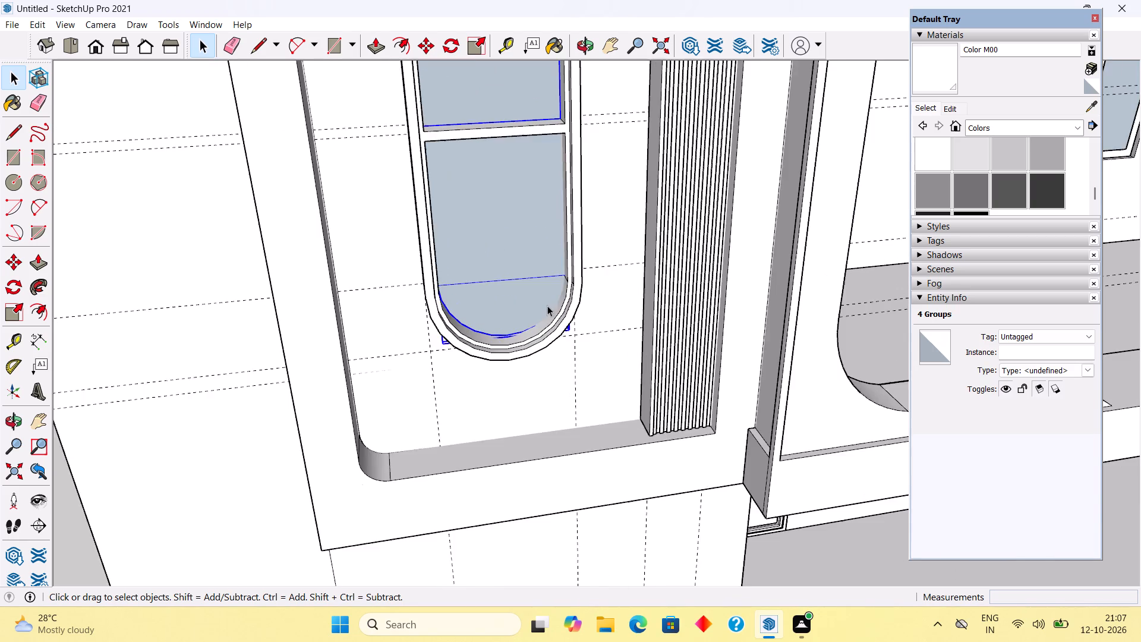
scroll(547, 306, "up", 3)
middle_click_drag(559, 320, 557, 354)
scroll(361, 308, "up", 6)
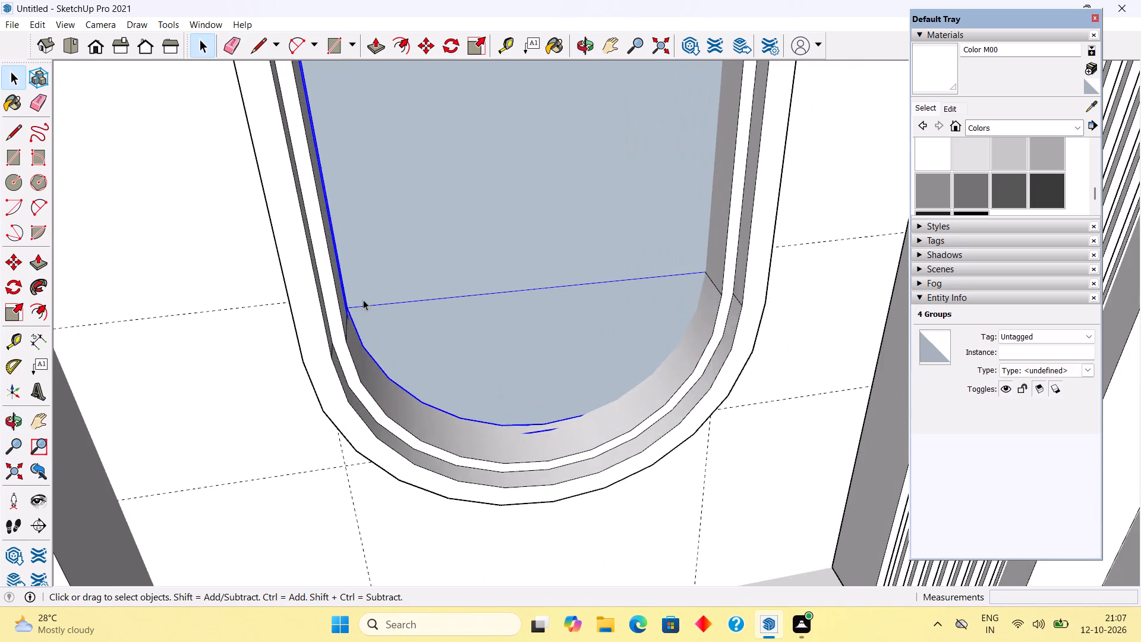
scroll(363, 300, "up", 5)
middle_click_drag(298, 354, 260, 385)
scroll(365, 346, "up", 6)
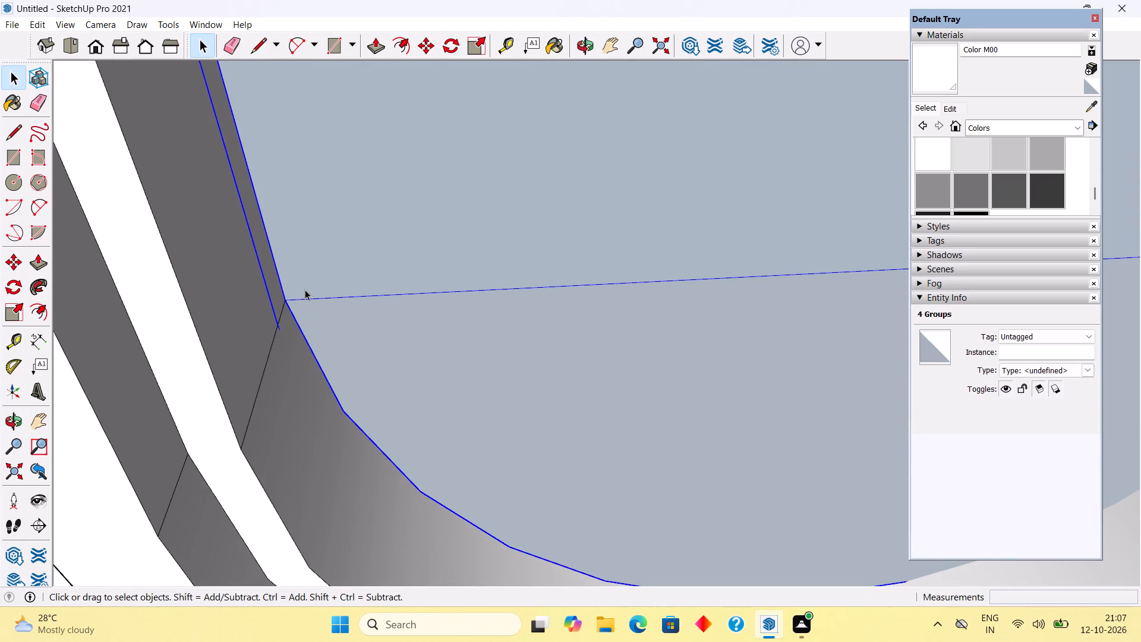
key("m")
left_click(283, 303)
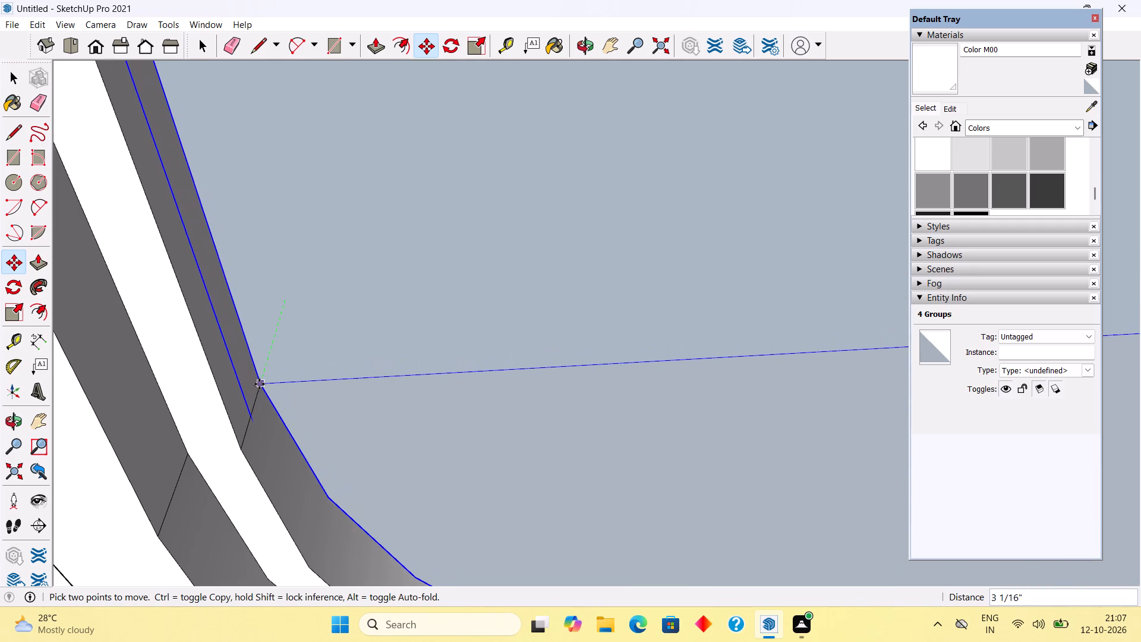
left_click(258, 386)
key("space")
Combine the four selected window panes into one group.
scroll(281, 328, "down", 7)
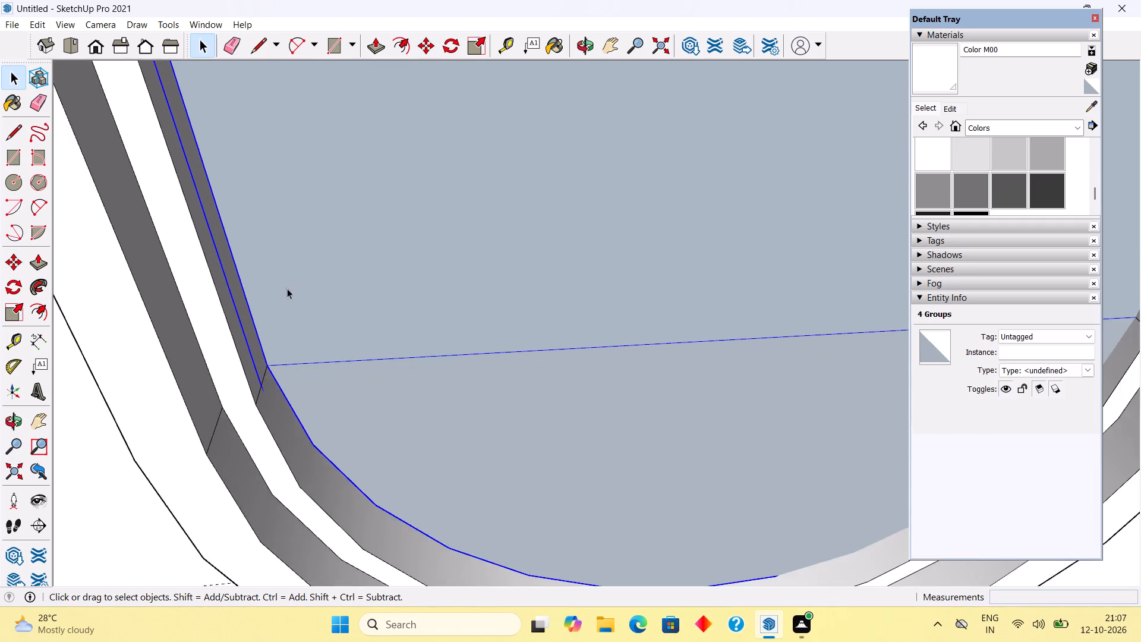
scroll(287, 288, "down", 20)
scroll(287, 288, "down", 16)
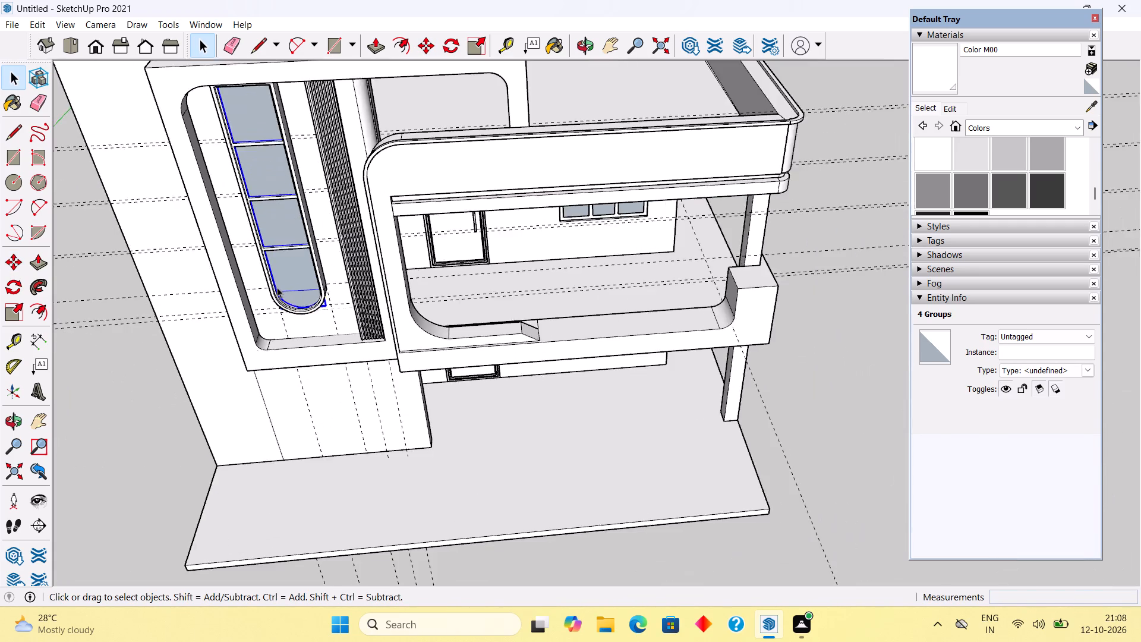
scroll(277, 287, "down", 5)
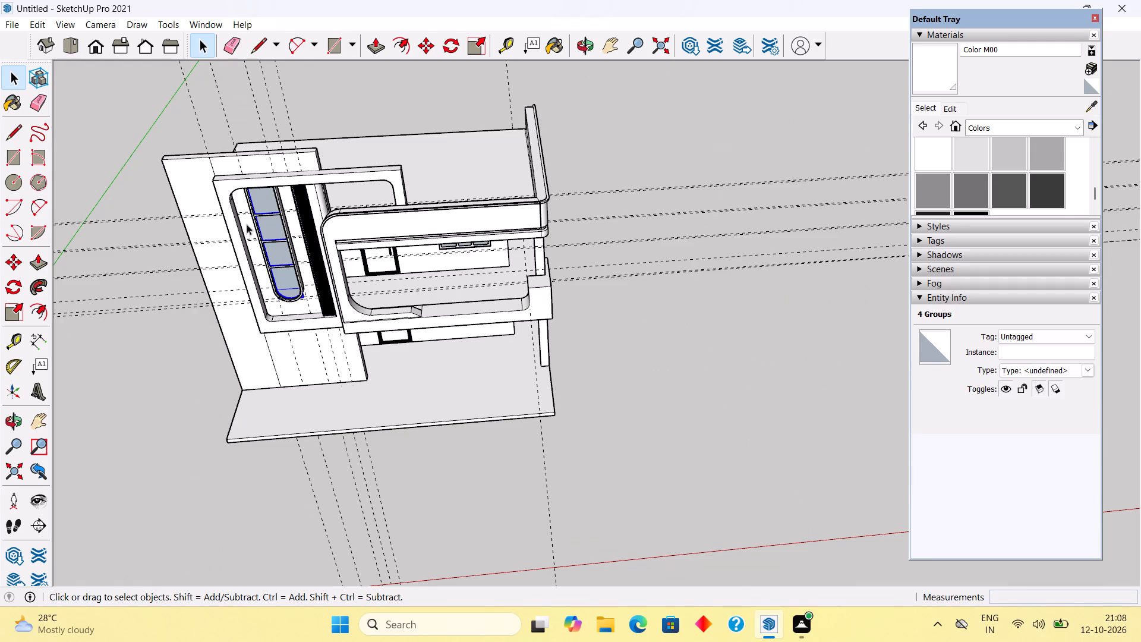
right_click(276, 229)
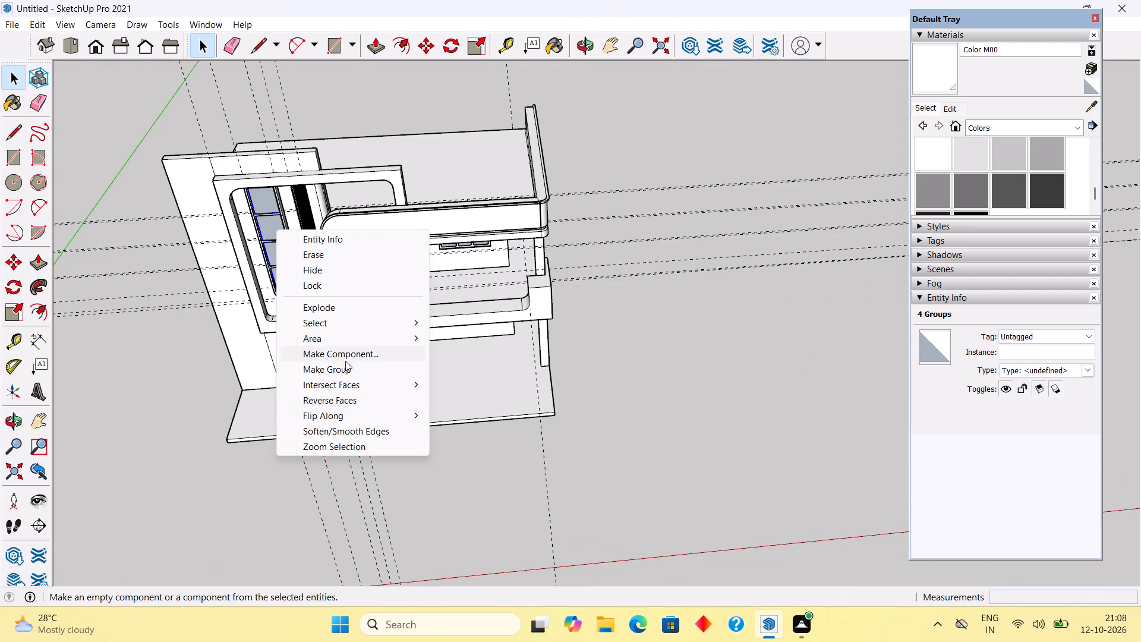
left_click(346, 364)
left_click(204, 341)
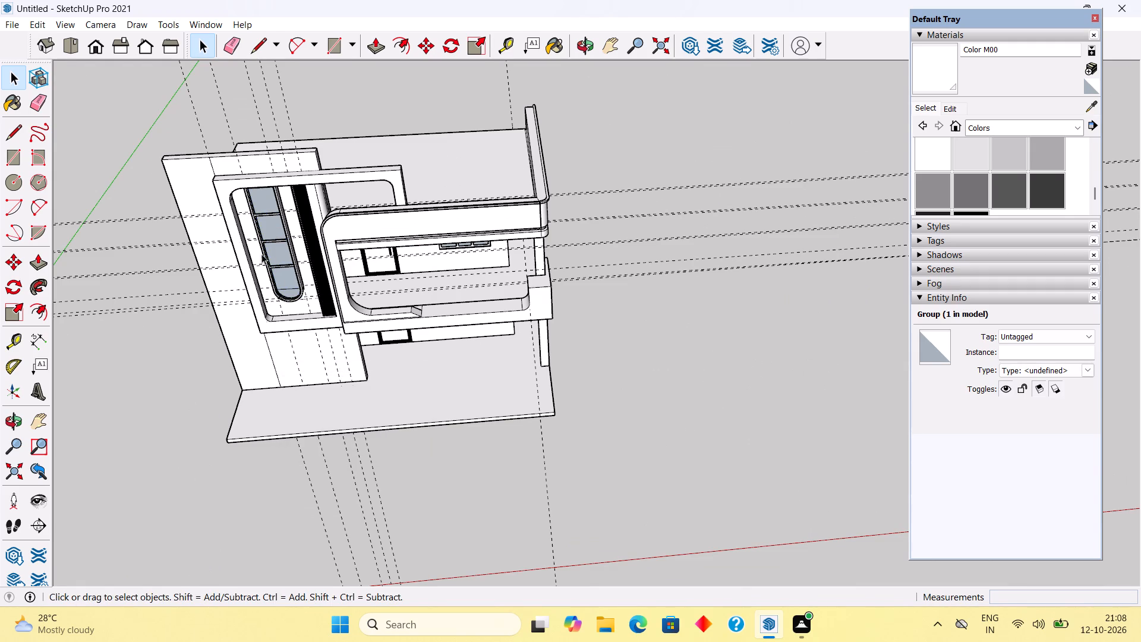
Pull the split wall face behind the projecting frame outward by 3" and leave the wall's group.
middle_click_drag(333, 200, 601, 134)
middle_click_drag(352, 319, 382, 187)
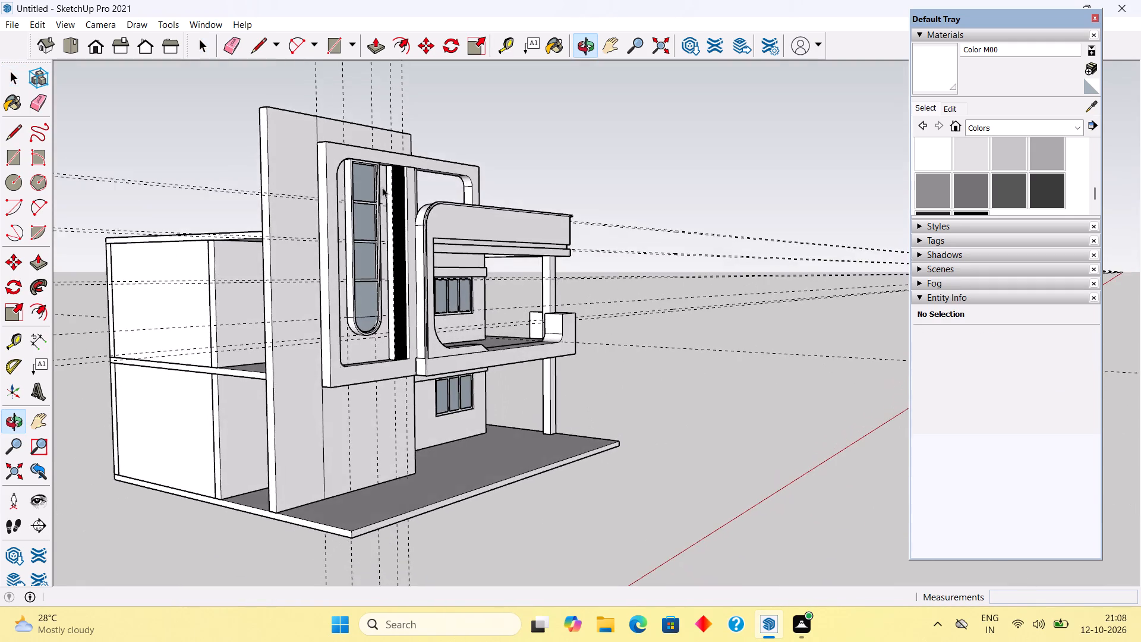
scroll(359, 243, "up", 5)
left_click(333, 285)
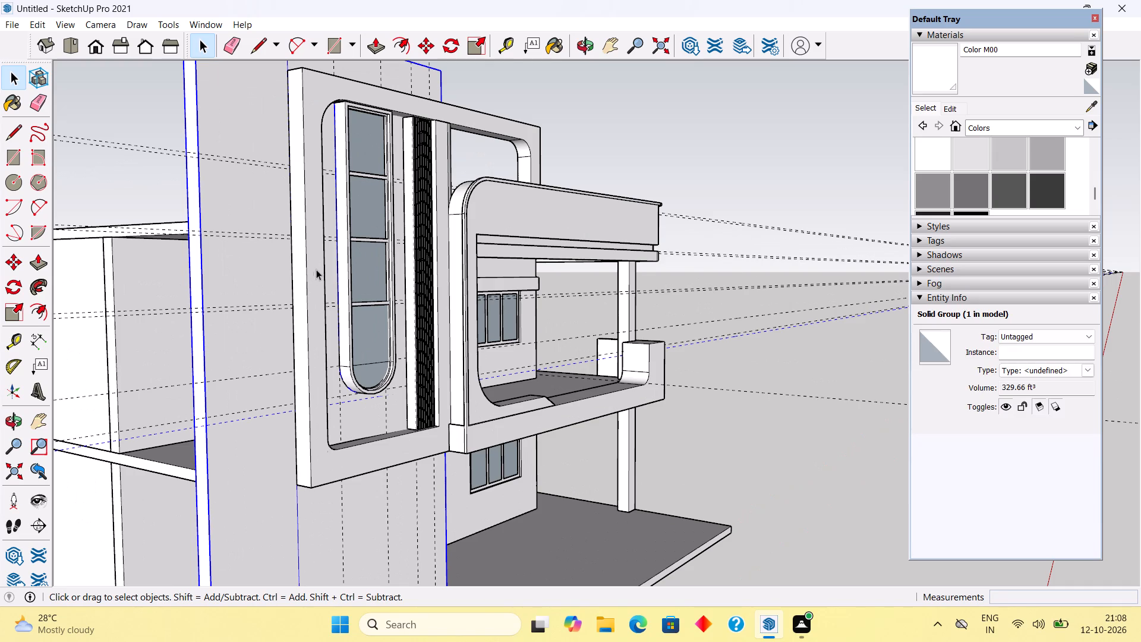
left_click(333, 259)
double_click(333, 259)
left_click(333, 259)
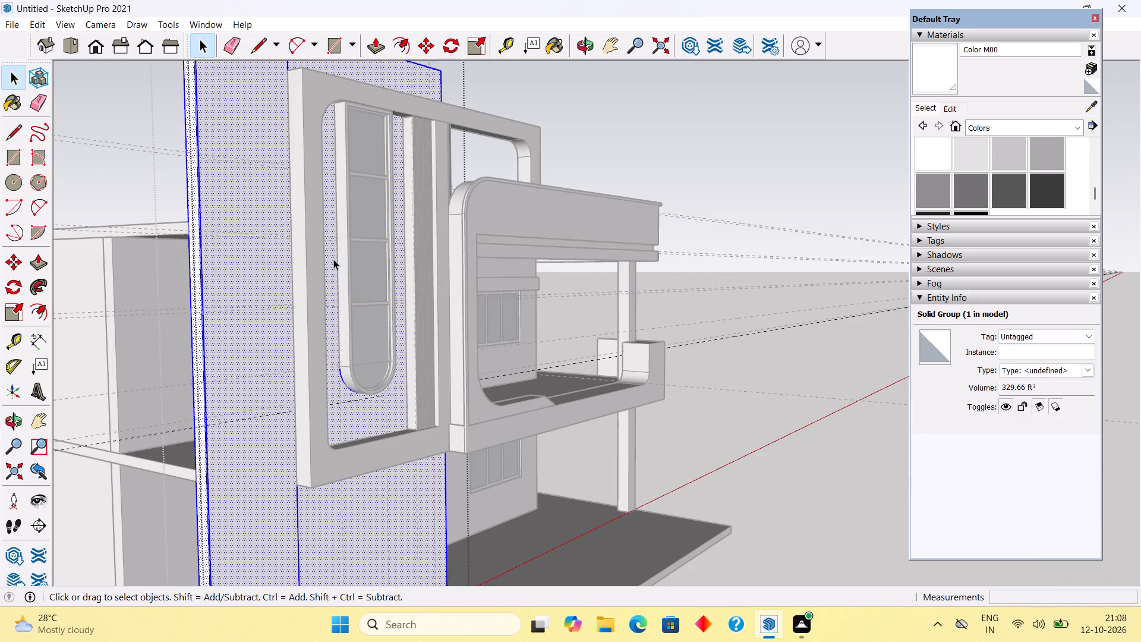
scroll(334, 250, "down", 5)
left_click(349, 455)
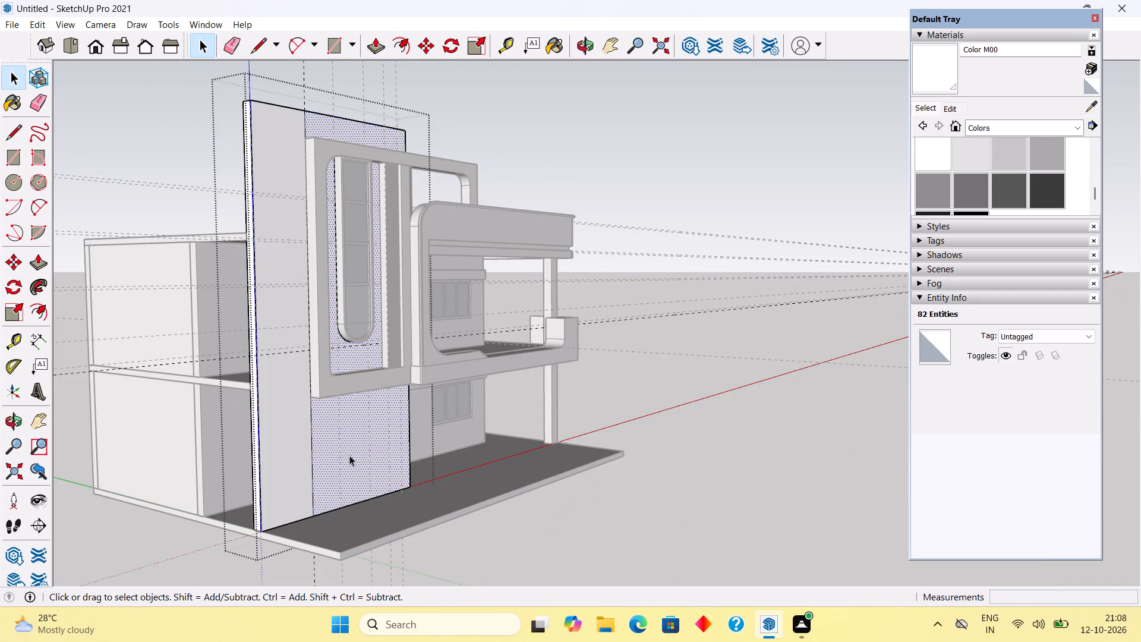
scroll(330, 301, "up", 11)
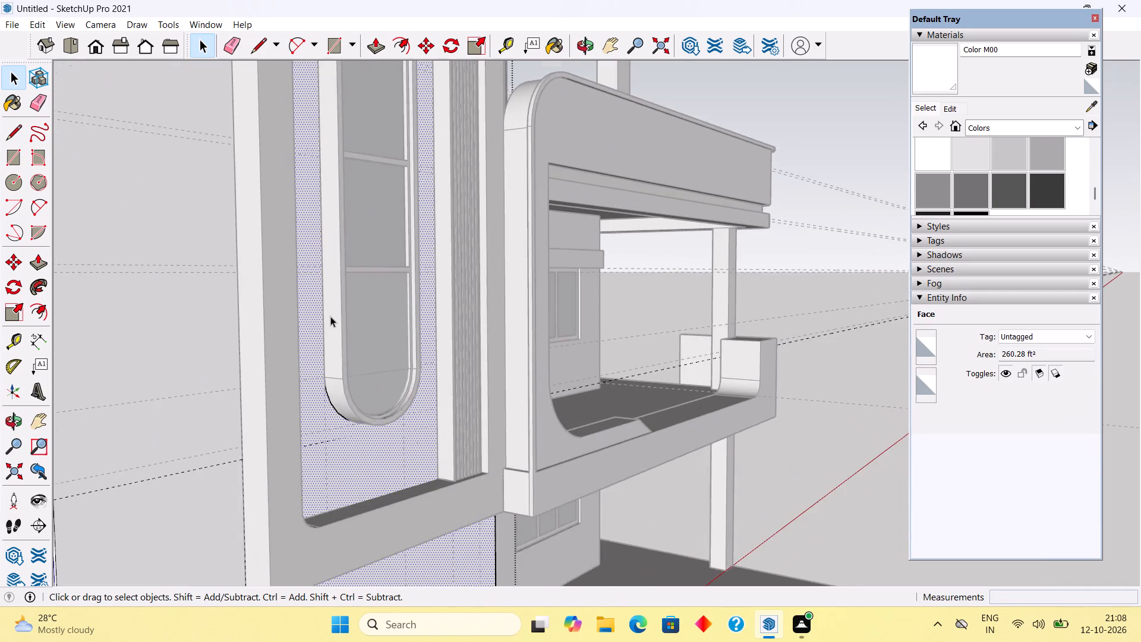
scroll(330, 316, "up", 3)
key("p")
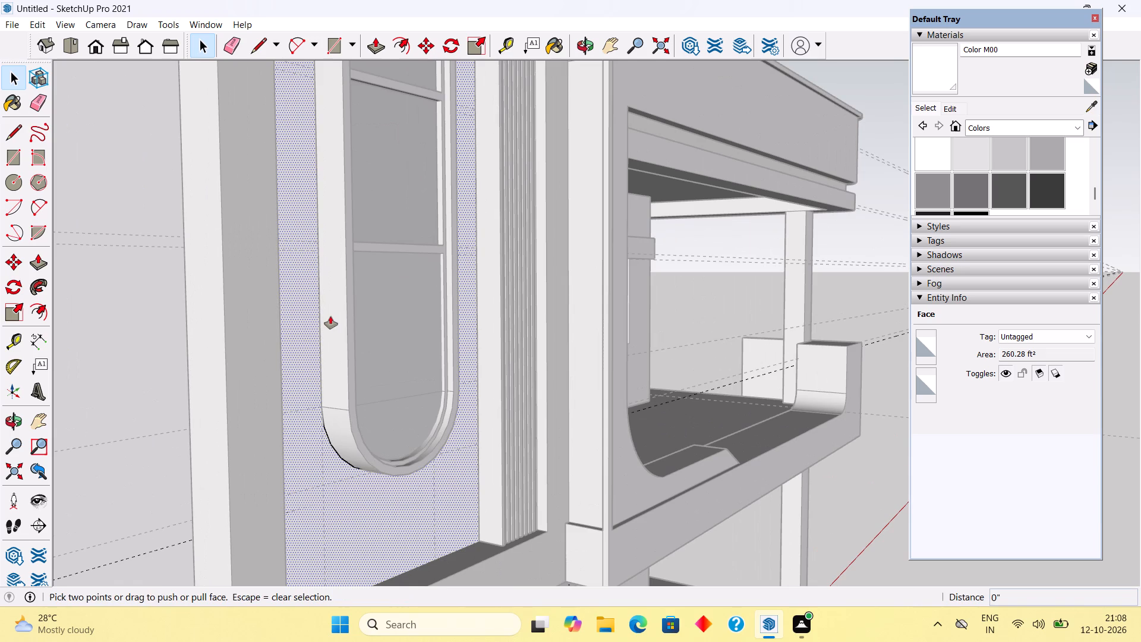
left_click(302, 336)
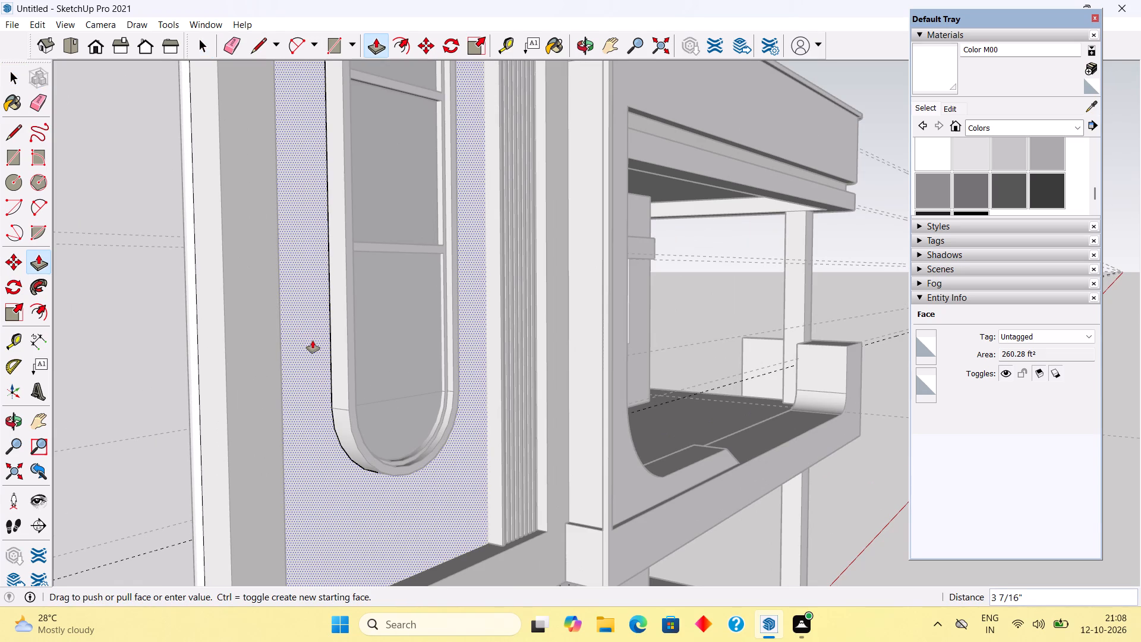
type("3\"")
key("Return")
key("space")
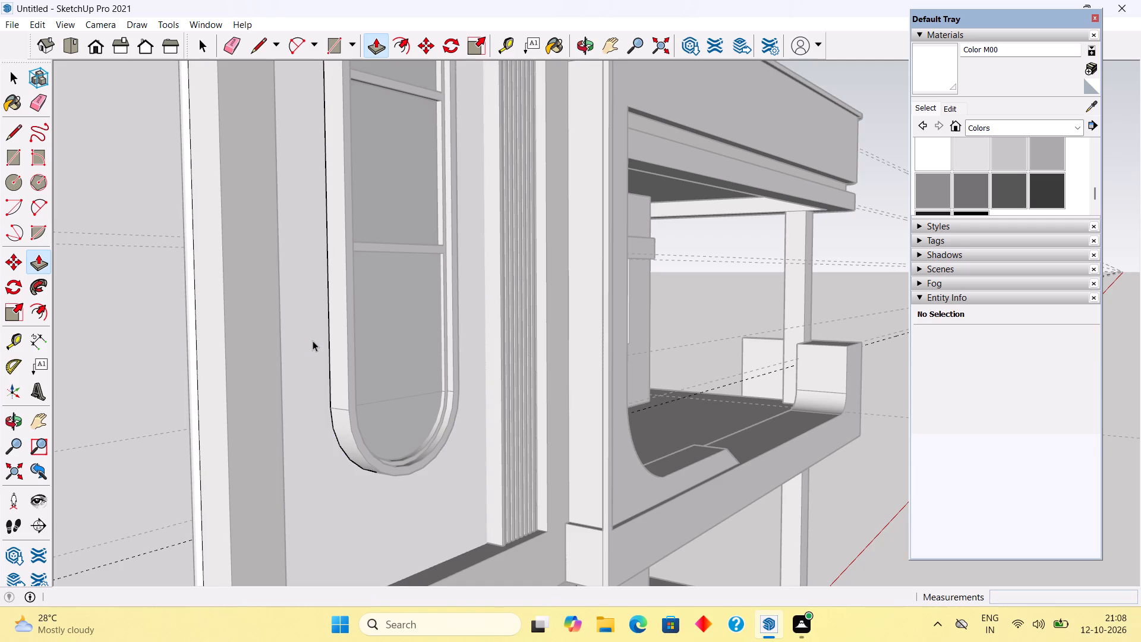
scroll(313, 341, "down", 17)
left_click(482, 166)
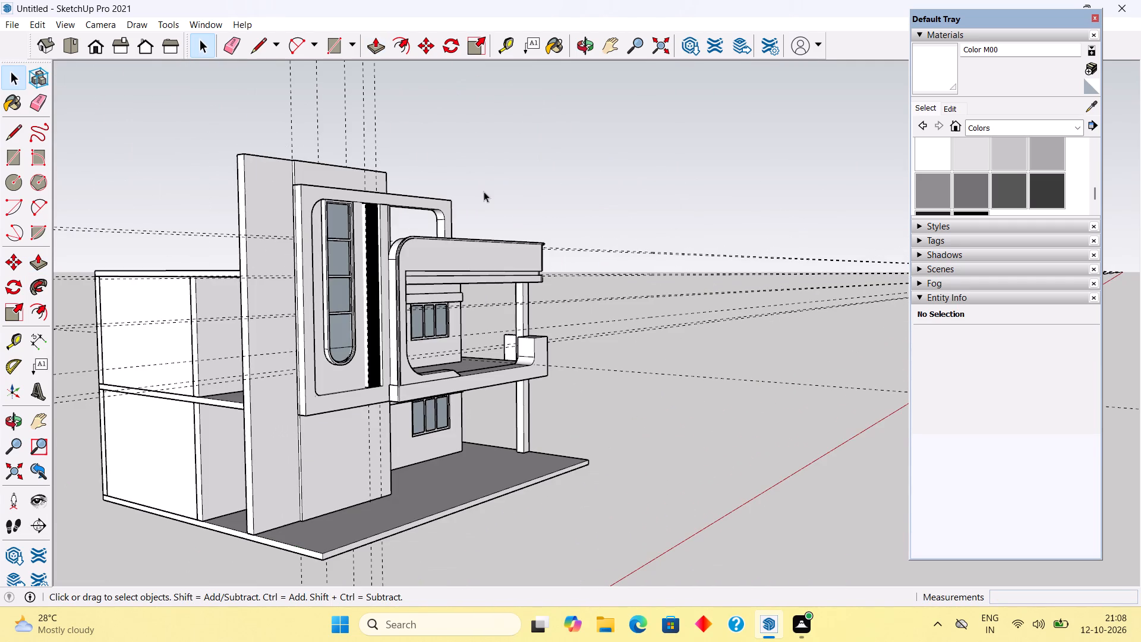
Place a vertical guide on the plain wall strip, 3' outward from the edge of the raised wall section.
middle_click_drag(347, 327, 155, 371)
middle_click_drag(291, 310, 209, 353)
scroll(209, 353, "up", 5)
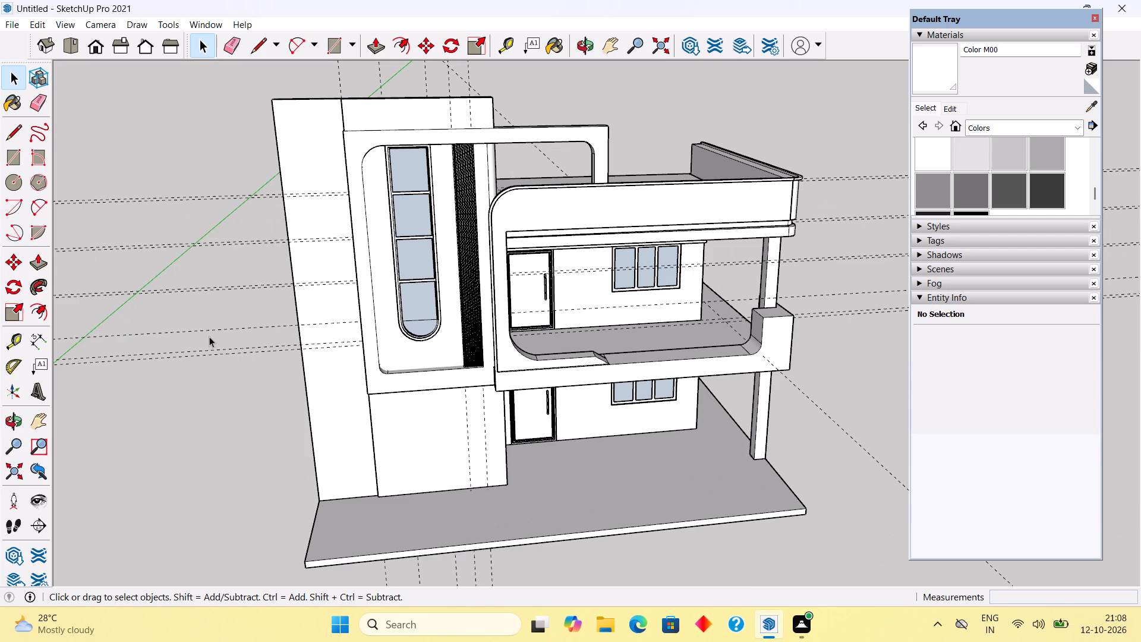
scroll(307, 222, "up", 4)
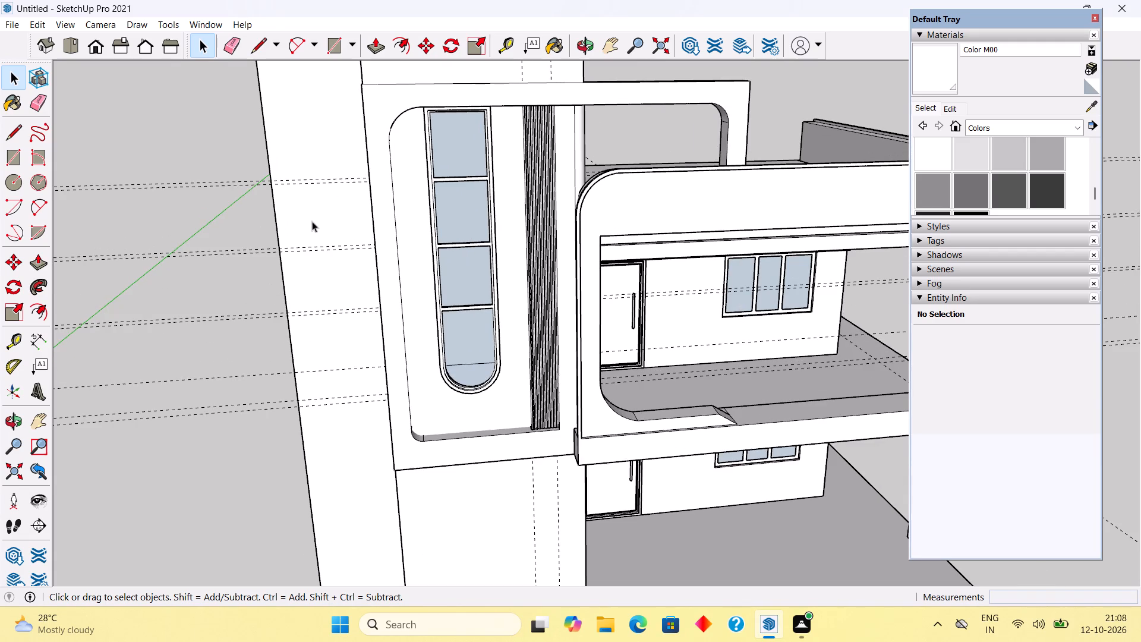
middle_click_drag(364, 208, 463, 219)
scroll(453, 228, "up", 9)
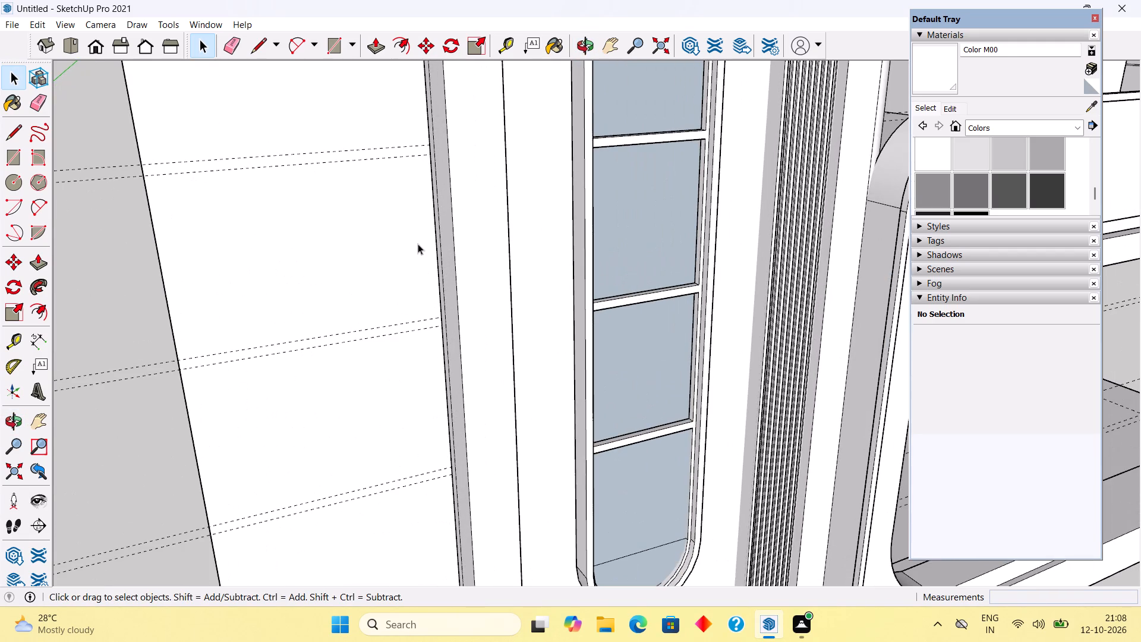
key("t")
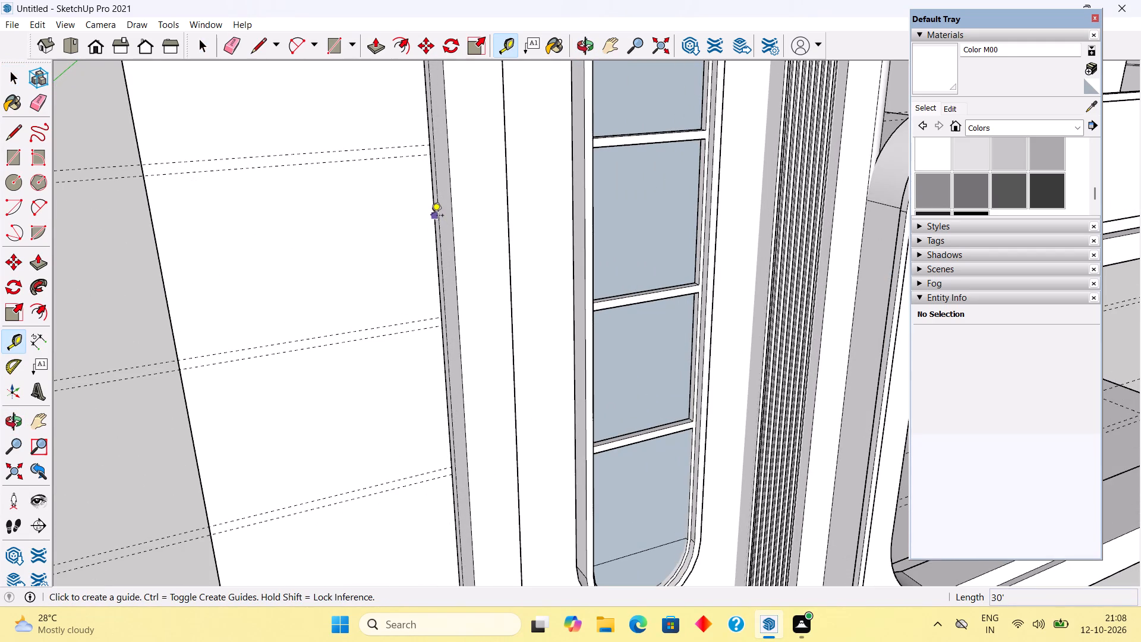
left_click(431, 216)
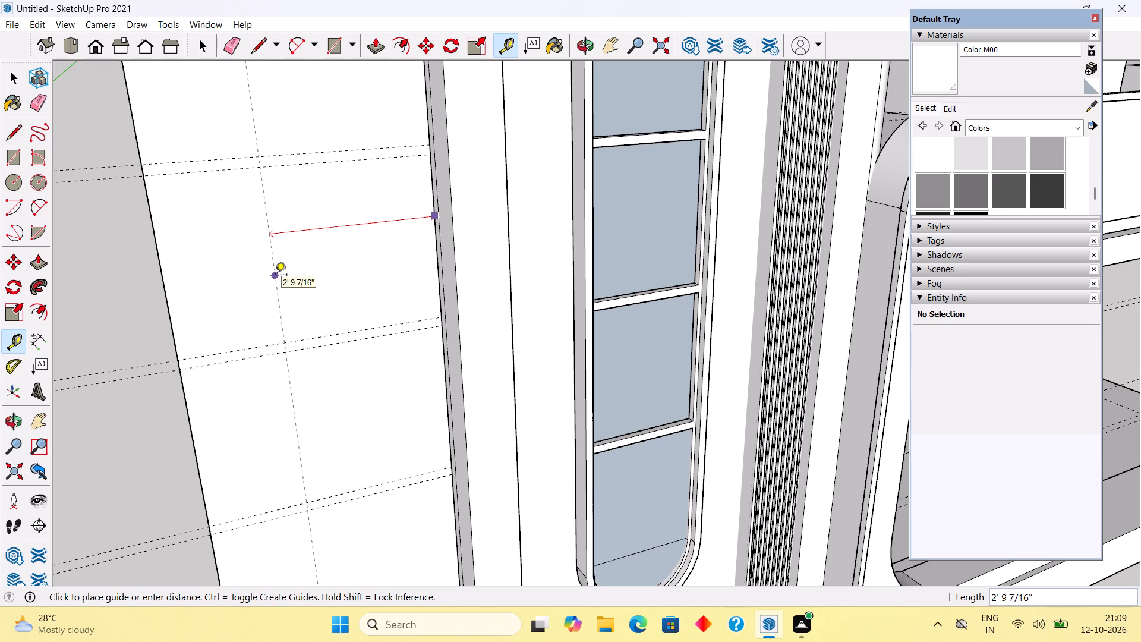
type("3'")
key("Return")
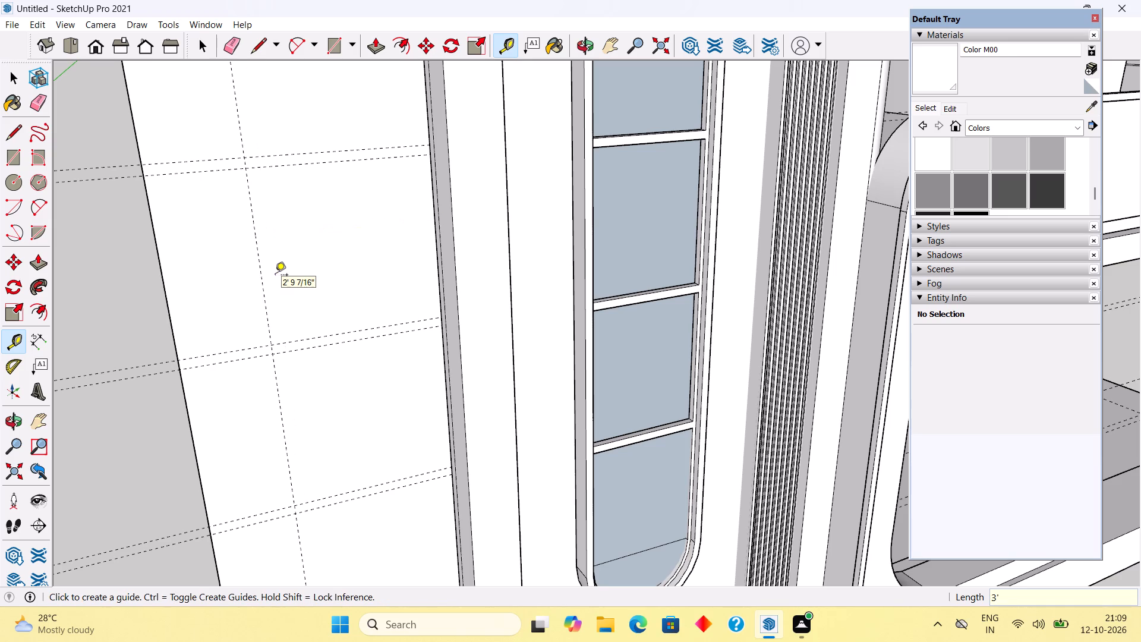
key("space")
Push the tall wall's outer side face inward to the vertical guide and leave the wall's group.
scroll(275, 276, "down", 13)
middle_click_drag(310, 276, 468, 231)
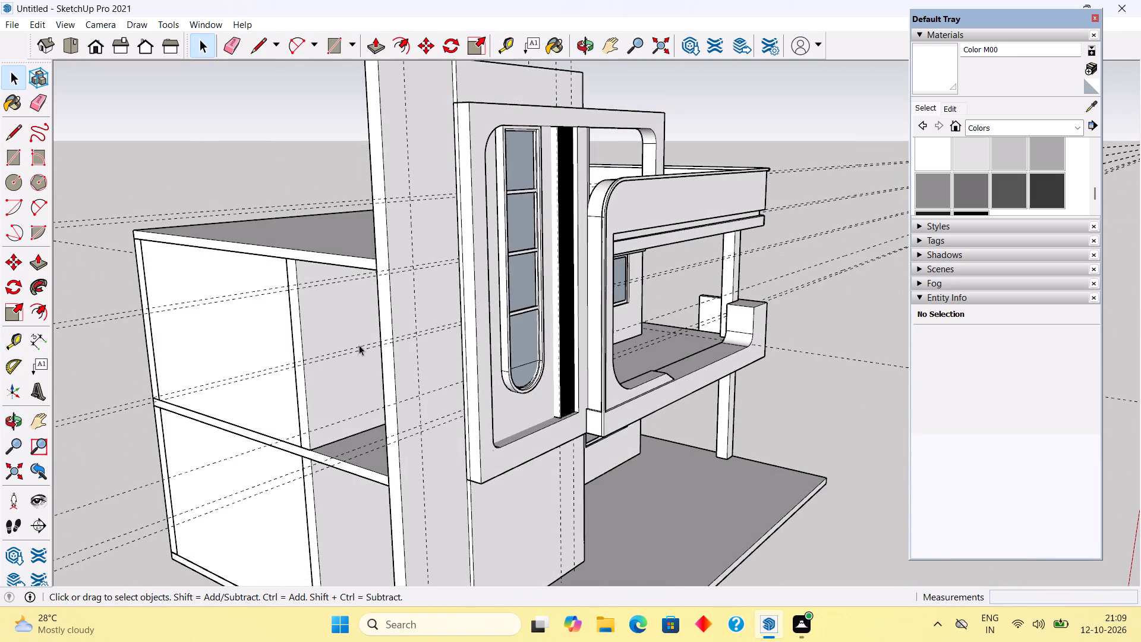
scroll(357, 345, "up", 6)
triple_click(471, 263)
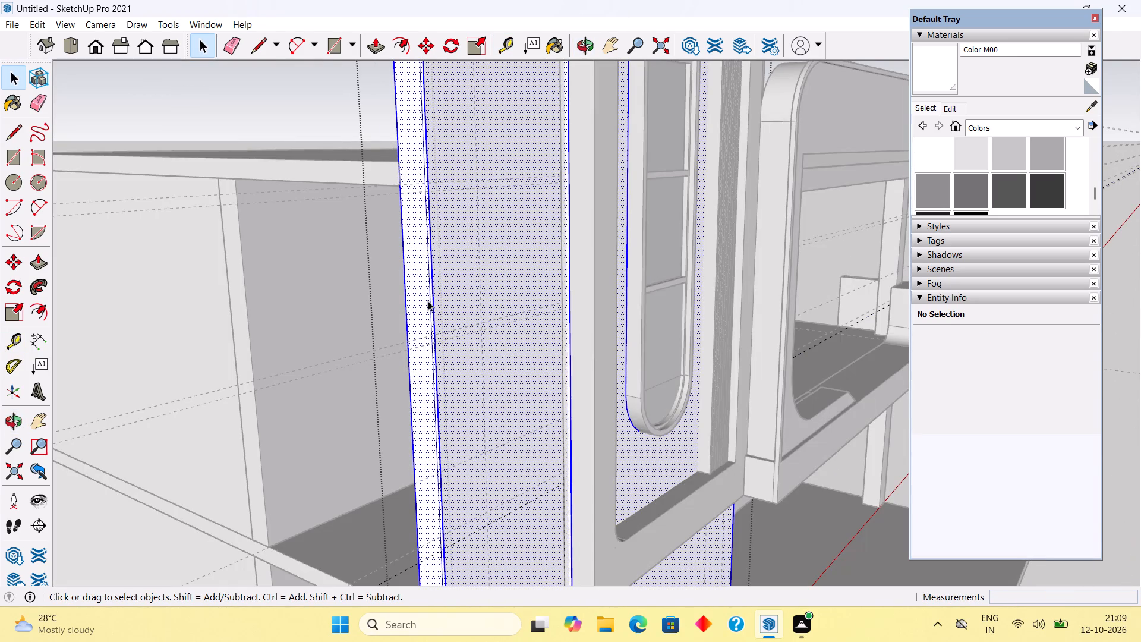
key("p")
left_click(425, 310)
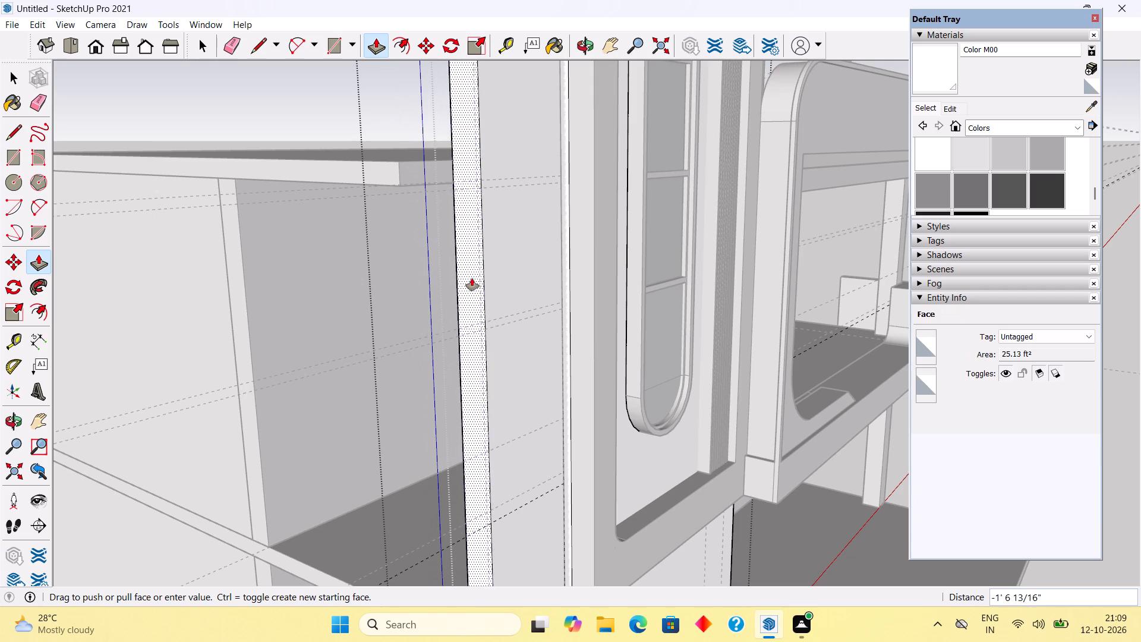
left_click(478, 282)
key("space")
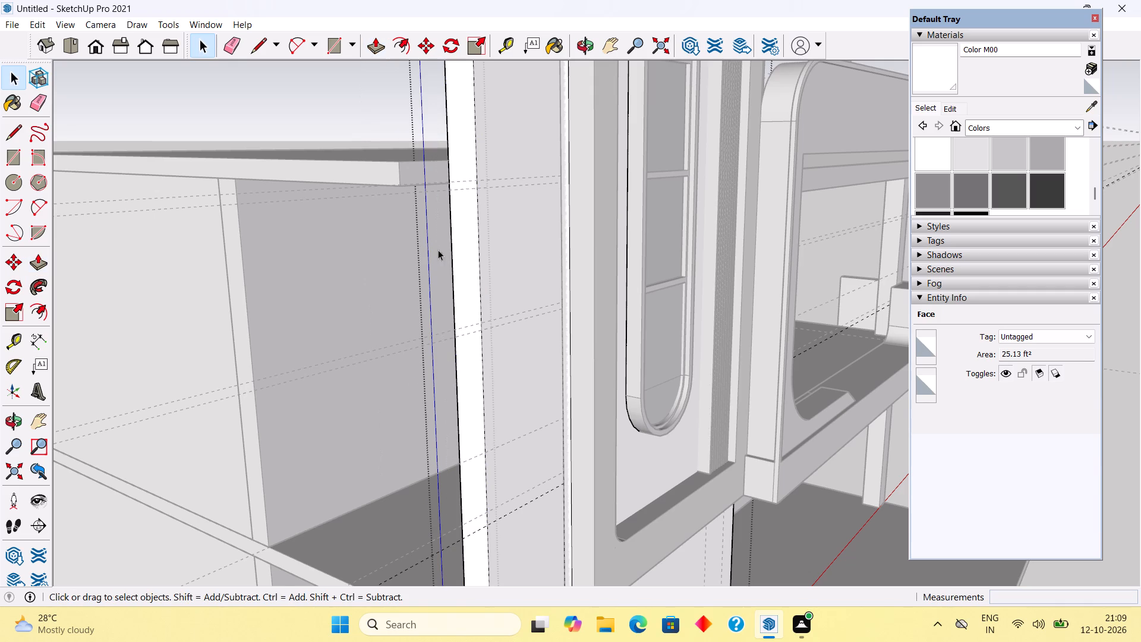
left_click(356, 106)
Examine the narrowed tall wall and the projecting window frame from the front and the side.
middle_click_drag(628, 362, 476, 374)
scroll(478, 371, "down", 11)
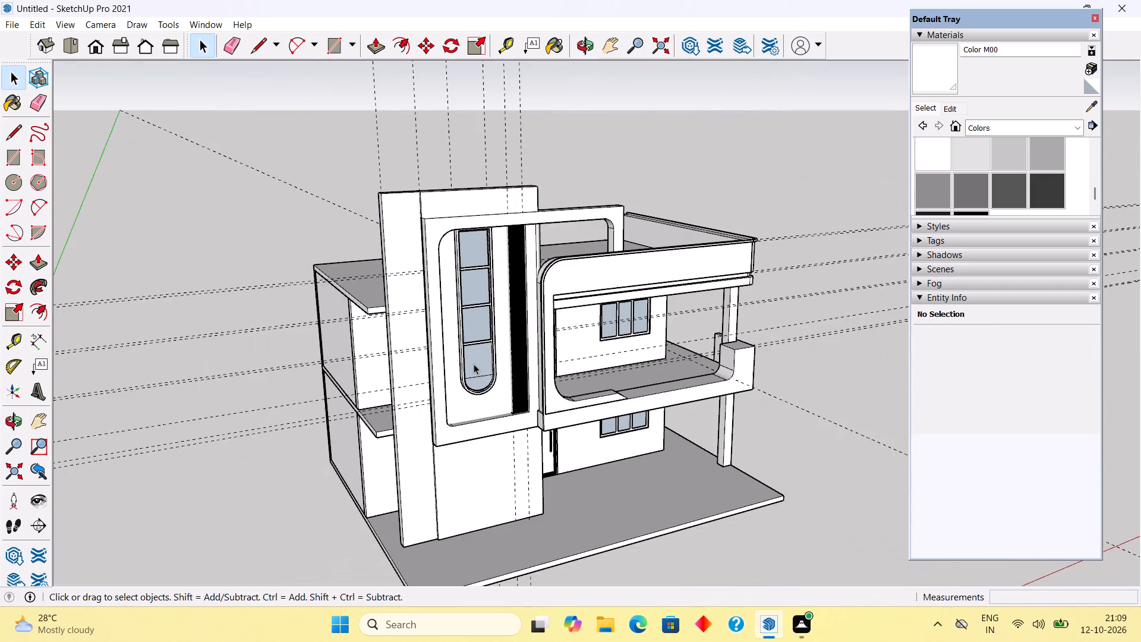
middle_click_drag(473, 445, 410, 460)
scroll(410, 460, "down", 5)
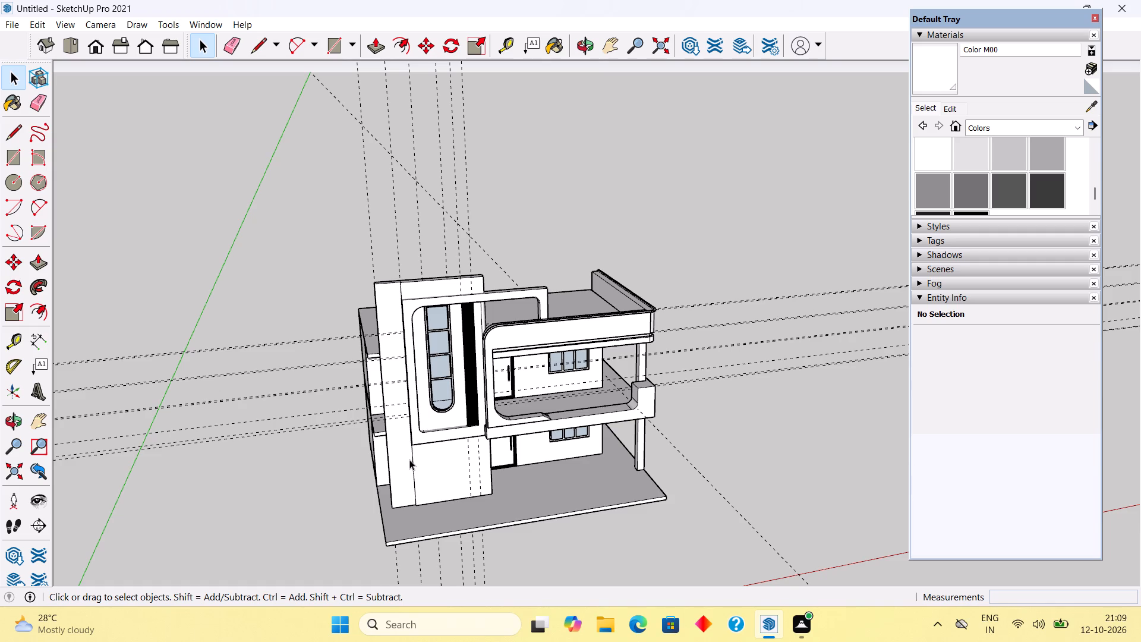
scroll(393, 449, "up", 7)
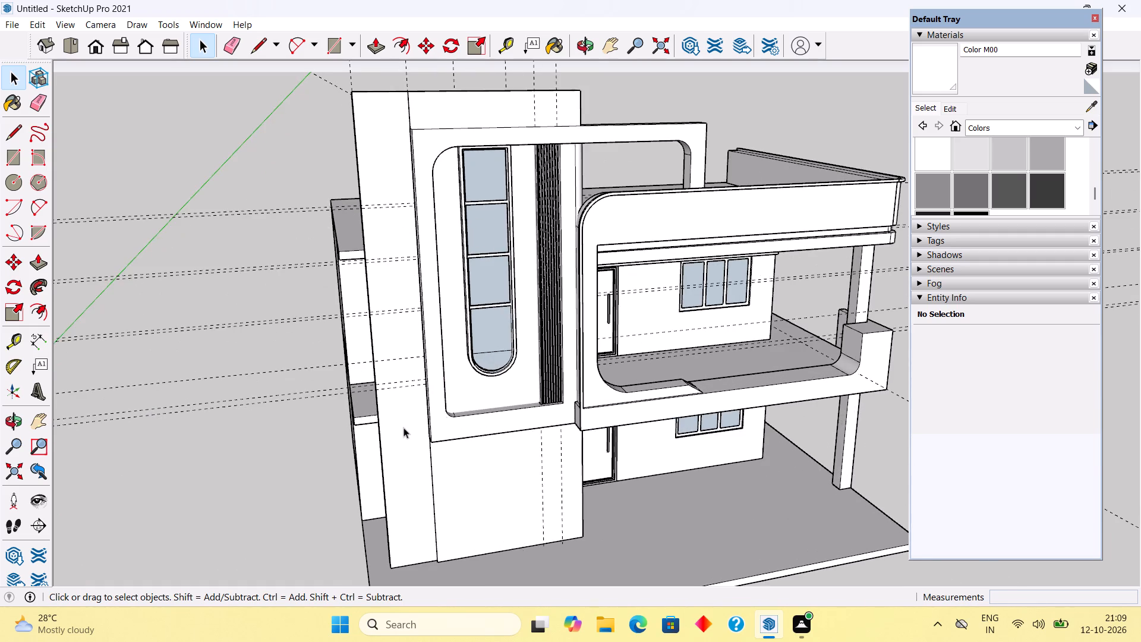
middle_click_drag(411, 325, 541, 378)
scroll(541, 378, "up", 1)
scroll(434, 193, "up", 4)
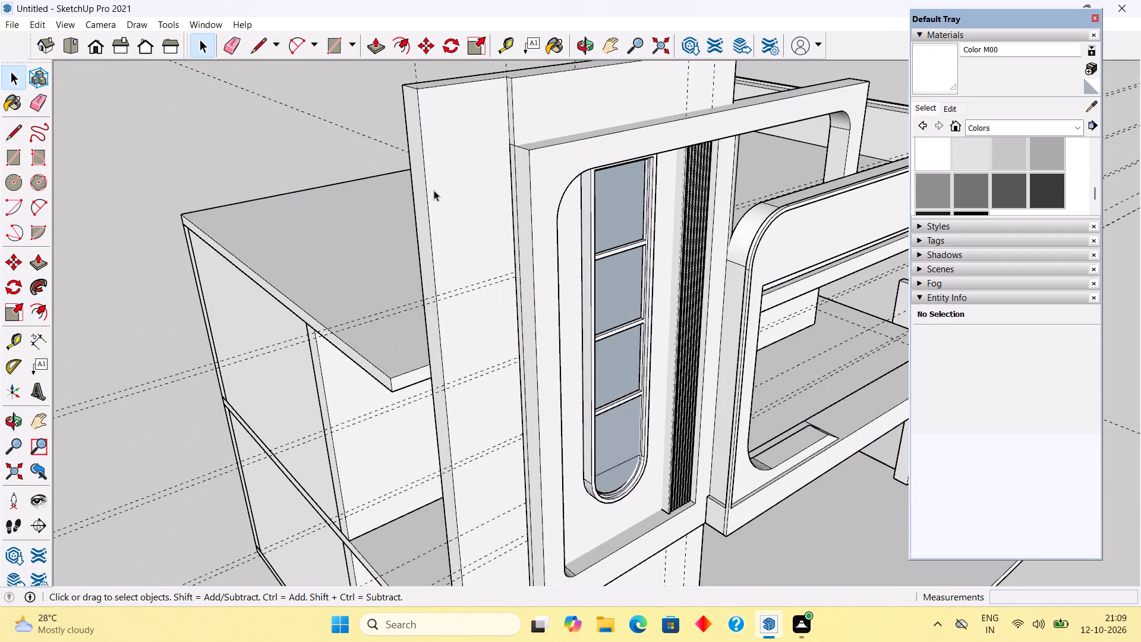
Draw a 3' by 30' rectangle covering the full height of the plain wall strip beside the raised section.
middle_click_drag(440, 210, 464, 310)
key("r")
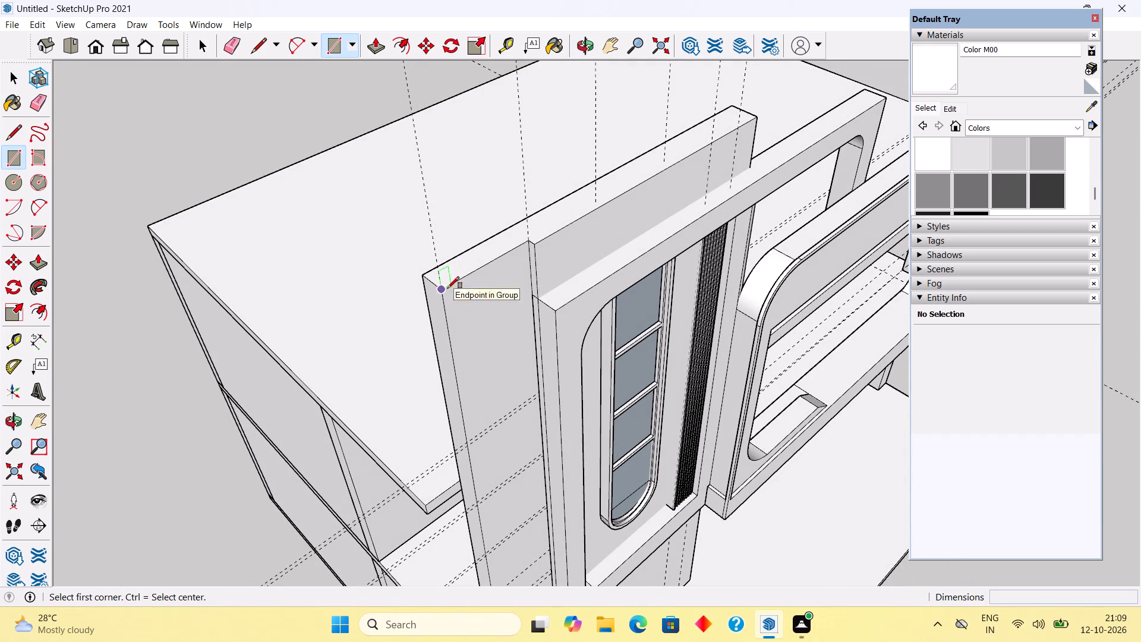
left_click(447, 288)
scroll(524, 331, "down", 7)
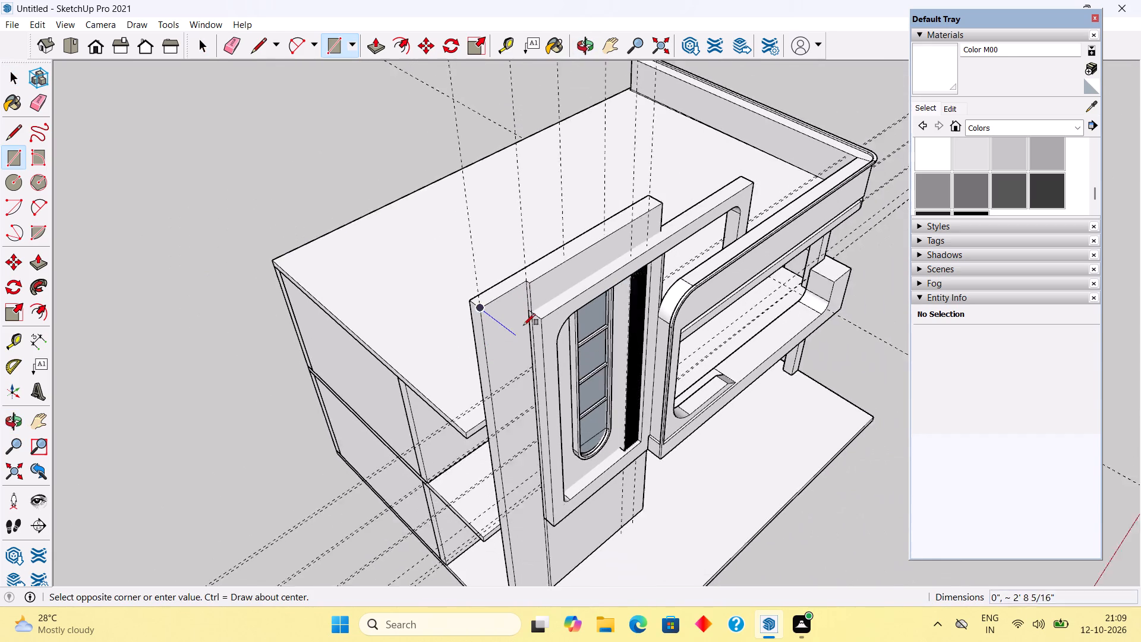
scroll(524, 325, "down", 3)
scroll(538, 523, "up", 14)
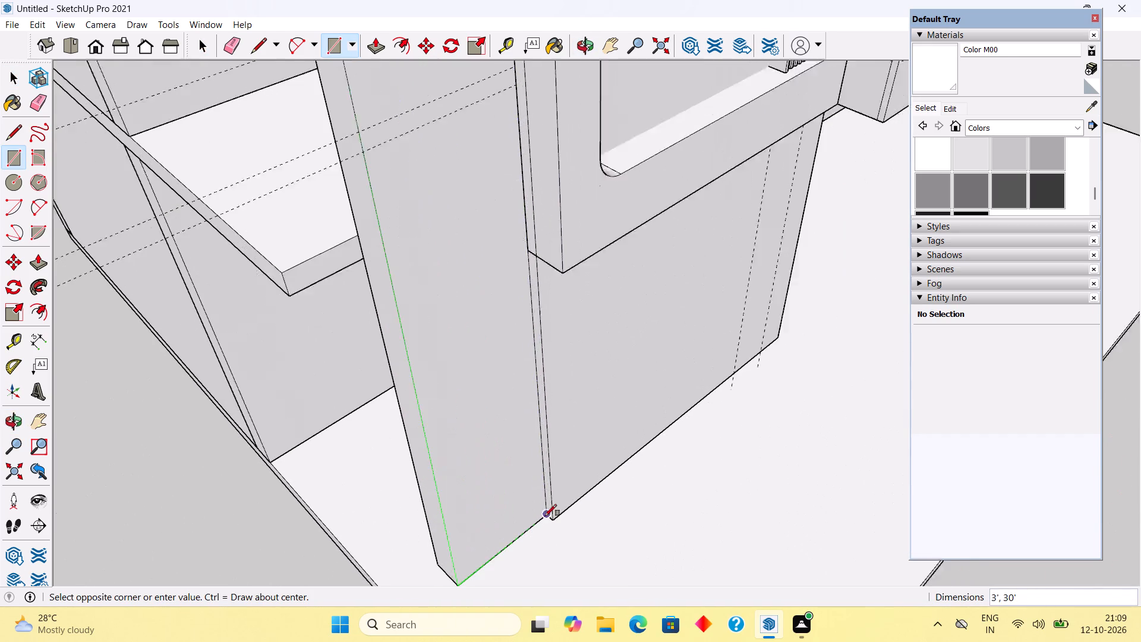
left_click(543, 512)
Extrude the strip rectangle outward by 1.5" and make the resulting thin panel a group.
key("p")
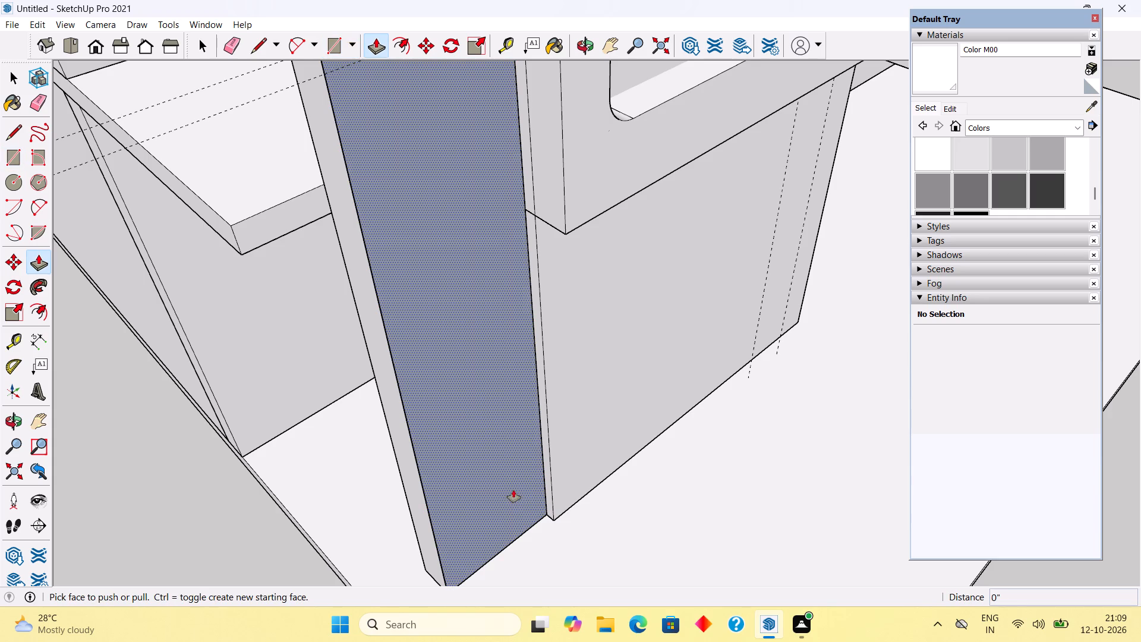
left_click(511, 488)
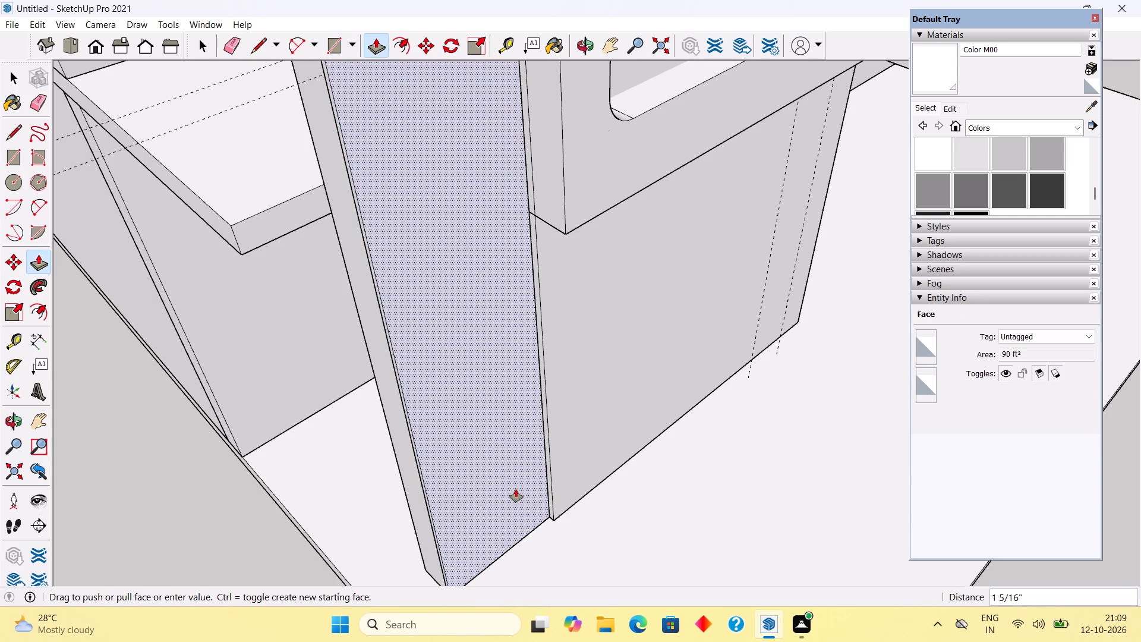
type("1.5\"")
key("Return")
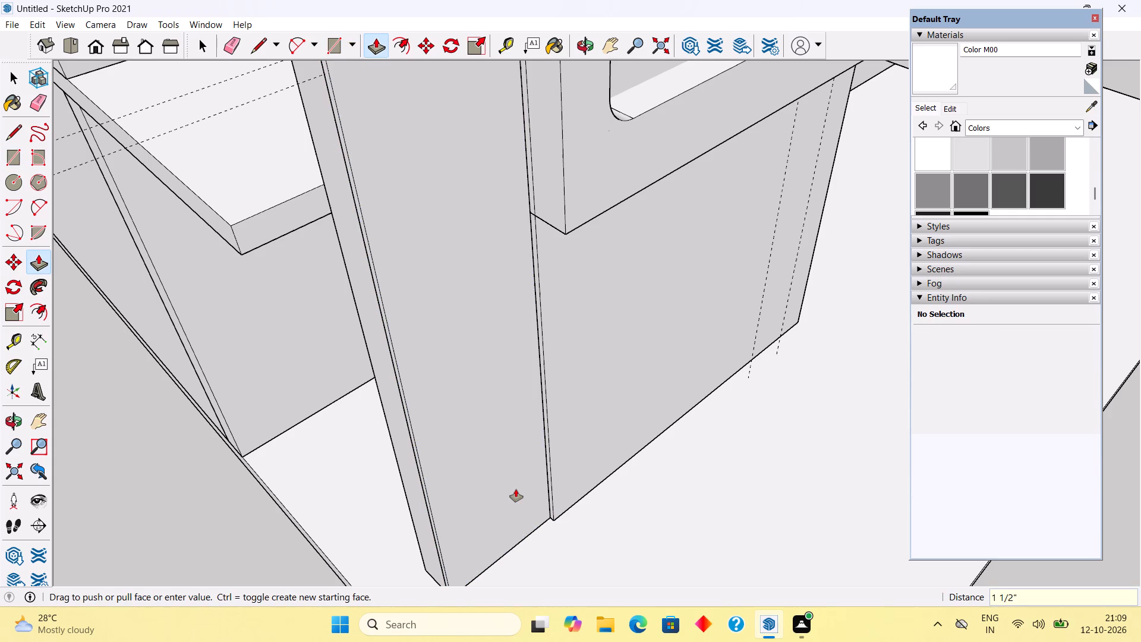
key("space")
triple_click(502, 446)
right_click(502, 446)
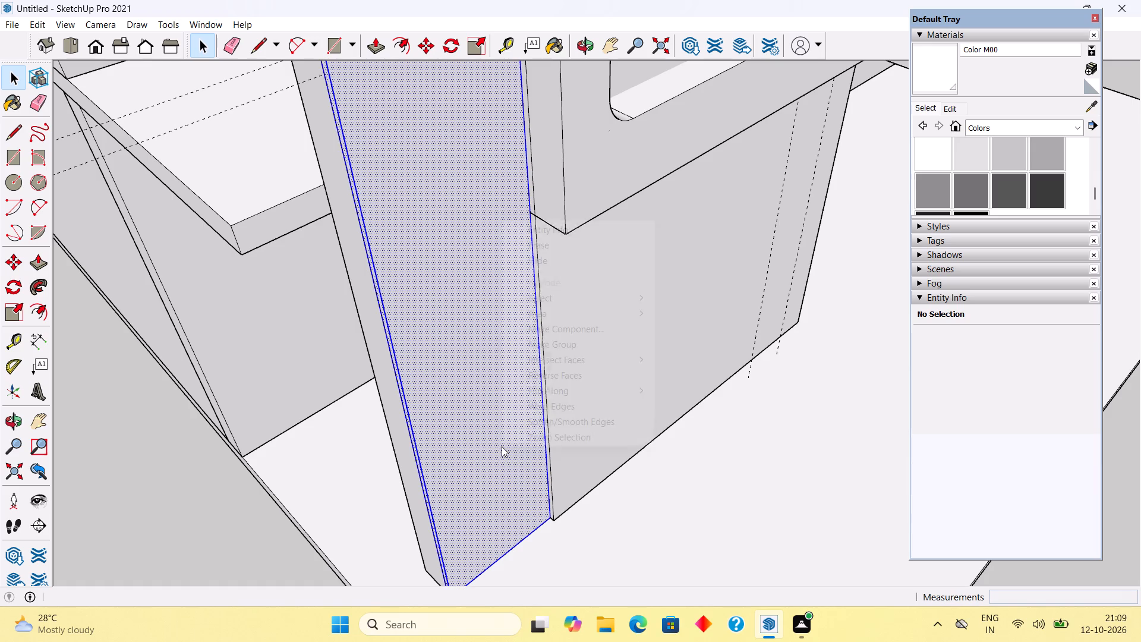
left_click(557, 342)
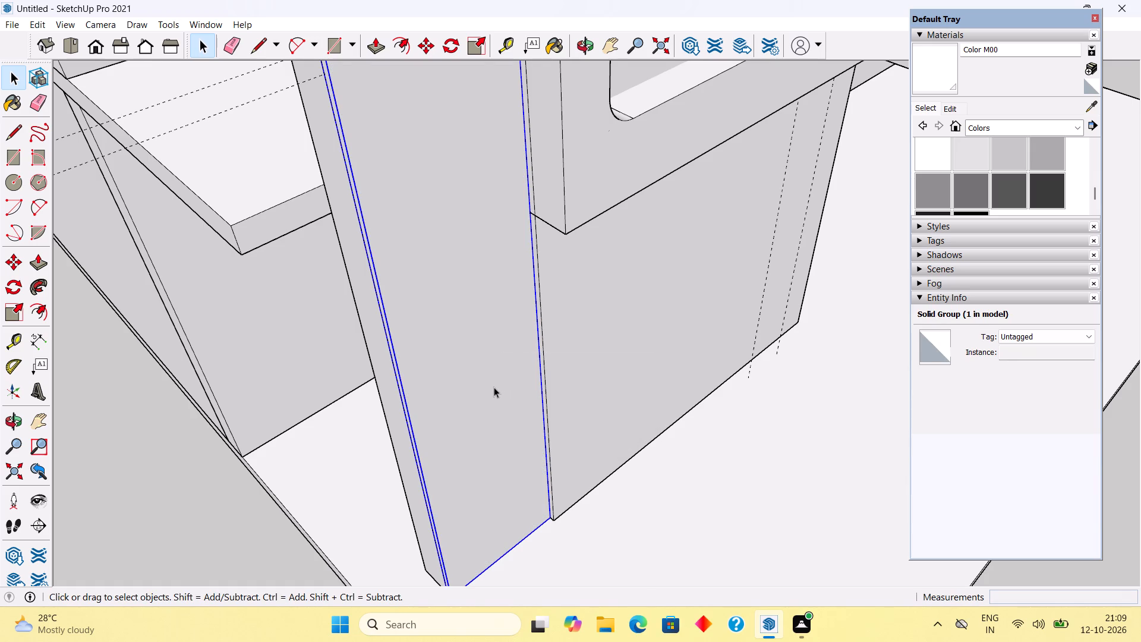
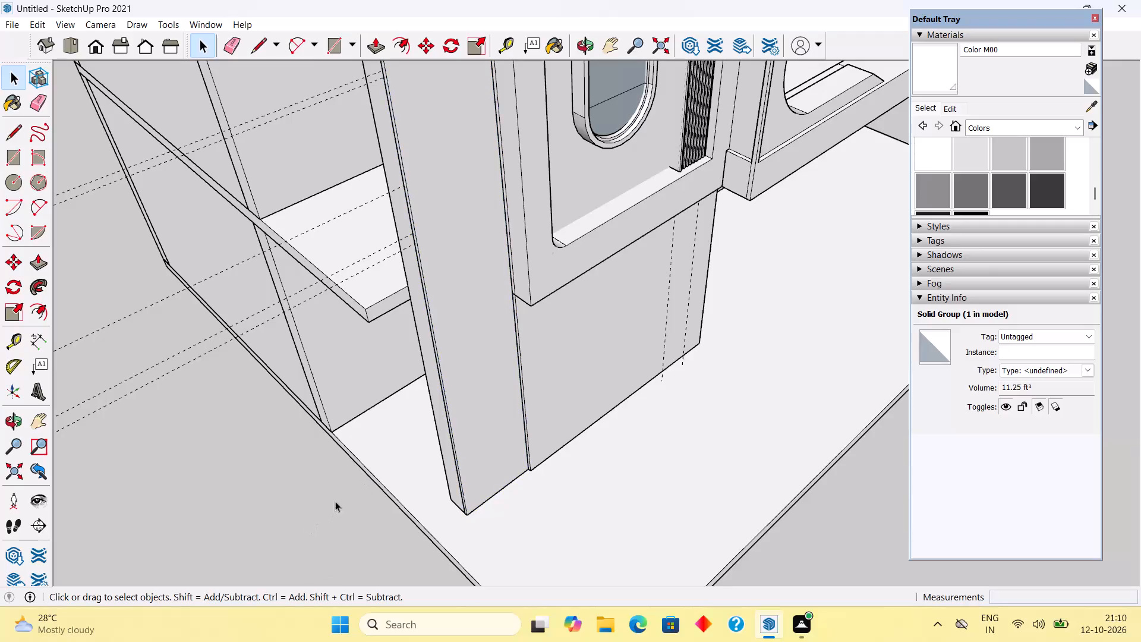
Examine the facade and its new thin wall panel from the front and from the side.
scroll(374, 460, "down", 11)
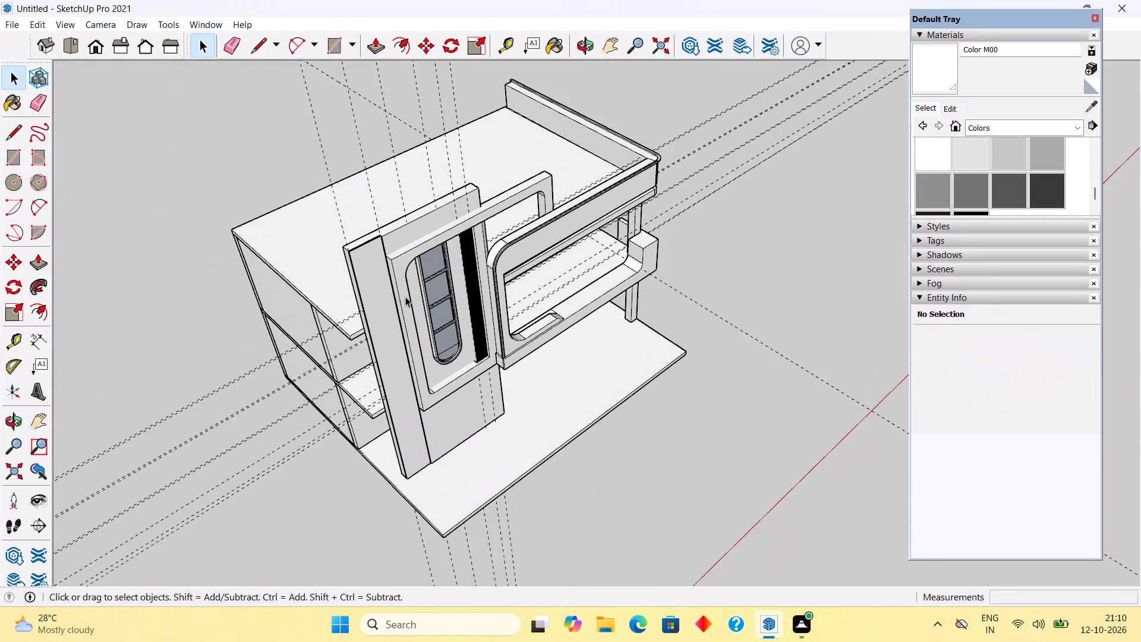
scroll(392, 235, "up", 4)
middle_click_drag(412, 349, 239, 322)
scroll(239, 322, "up", 2)
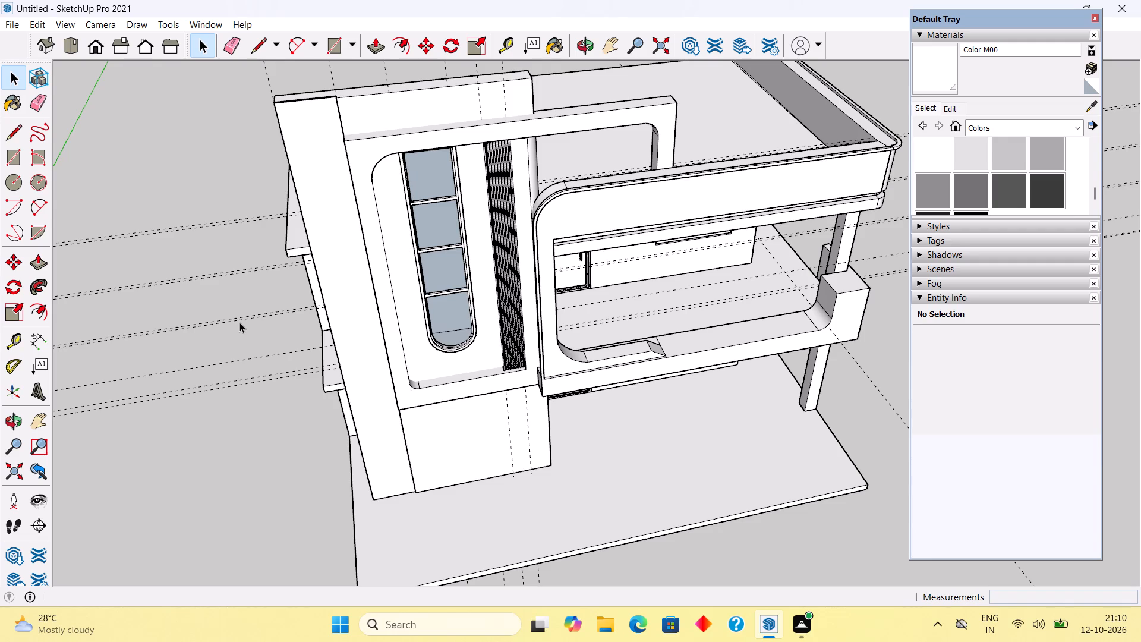
scroll(294, 284, "down", 5)
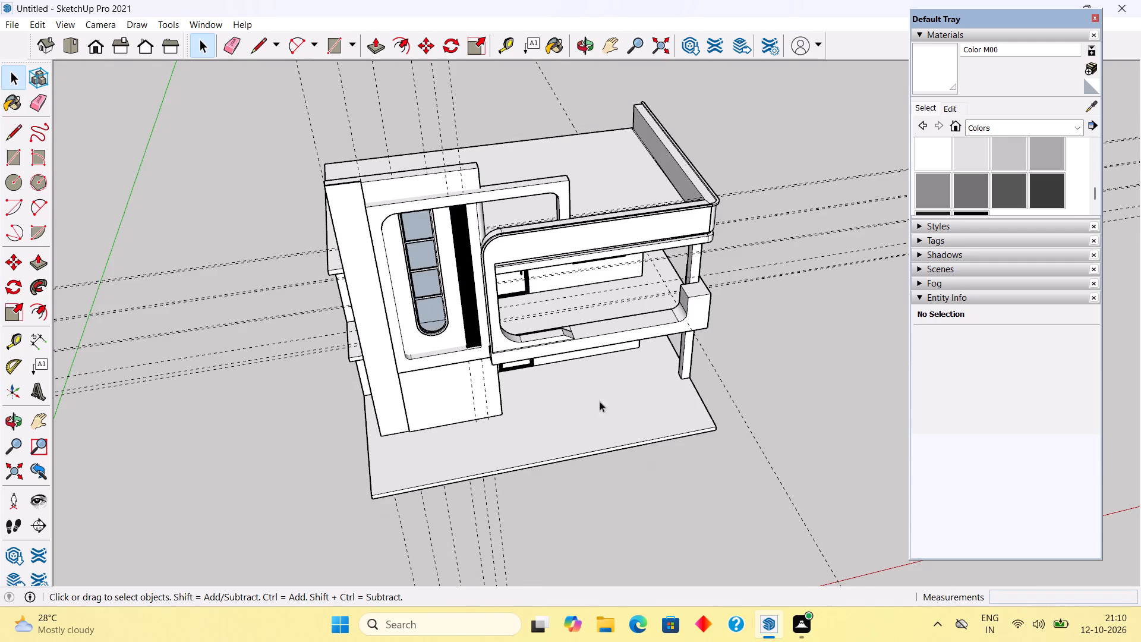
scroll(872, 597, "up", 2)
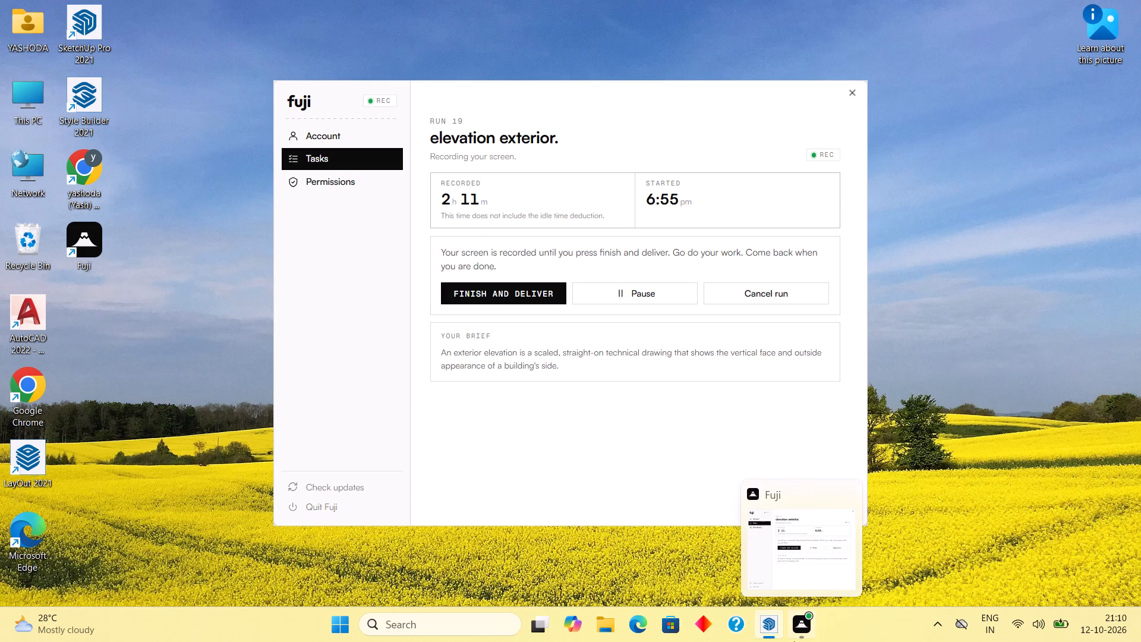
scroll(514, 427, "down", 5)
scroll(461, 418, "up", 9)
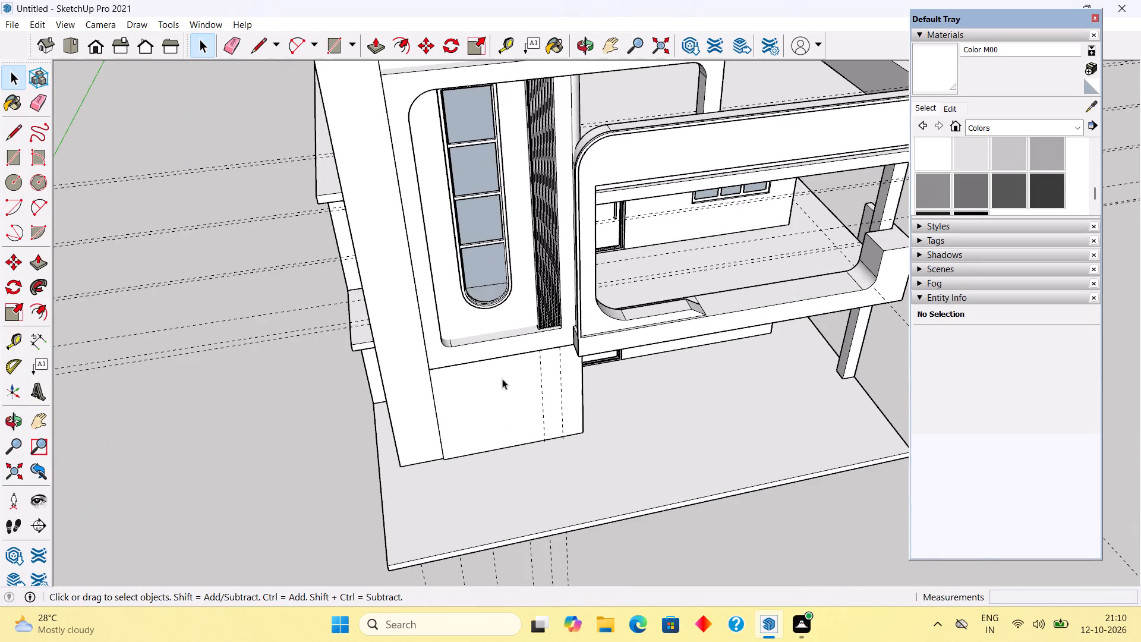
middle_click_drag(502, 379, 453, 341)
scroll(449, 340, "down", 6)
middle_click_drag(502, 246, 496, 197)
scroll(495, 200, "up", 4)
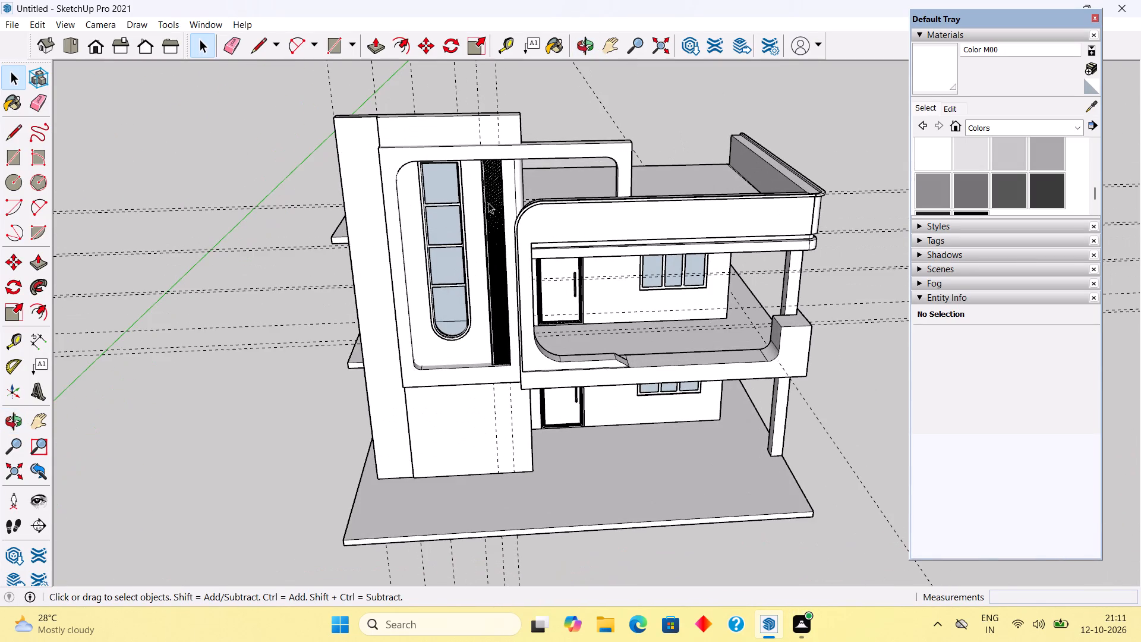
scroll(488, 203, "up", 1)
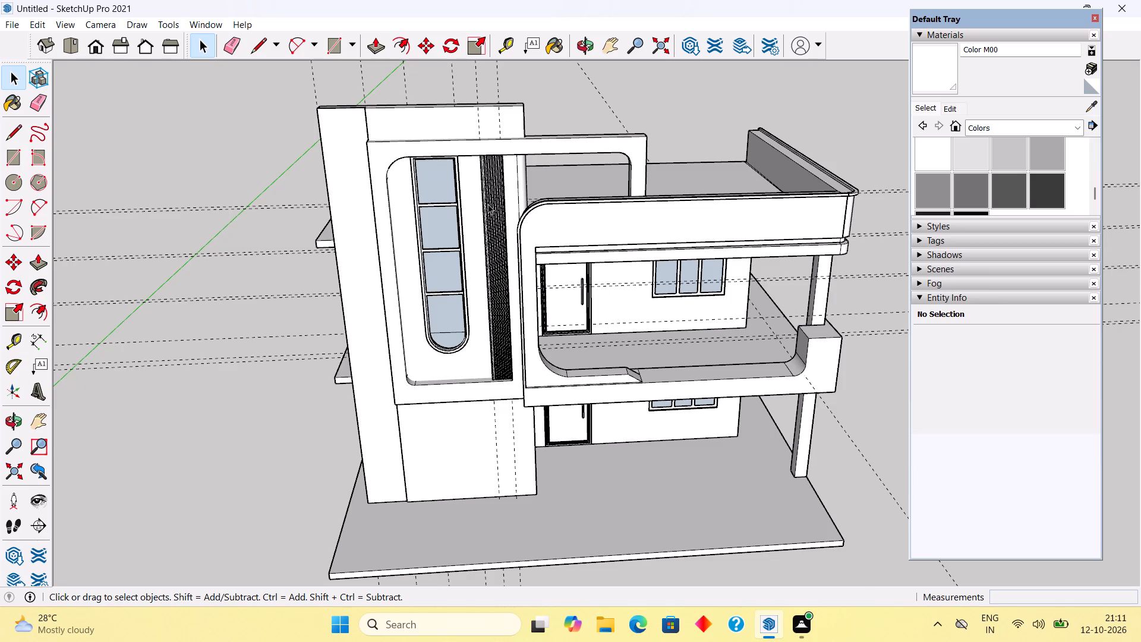
scroll(488, 204, "down", 4)
middle_click_drag(372, 321, 551, 388)
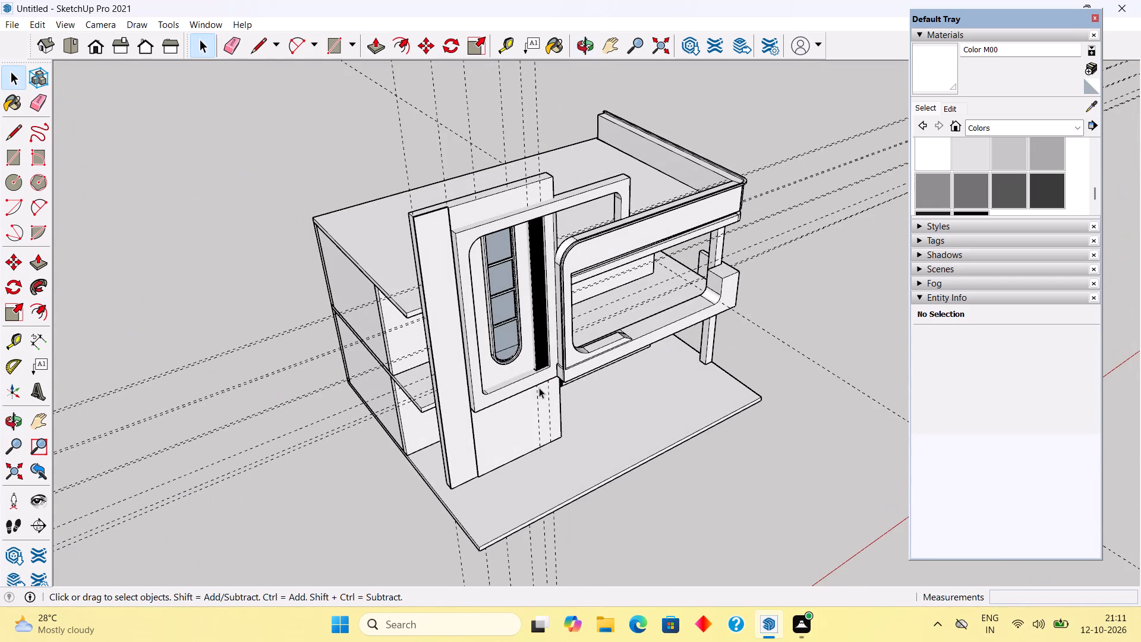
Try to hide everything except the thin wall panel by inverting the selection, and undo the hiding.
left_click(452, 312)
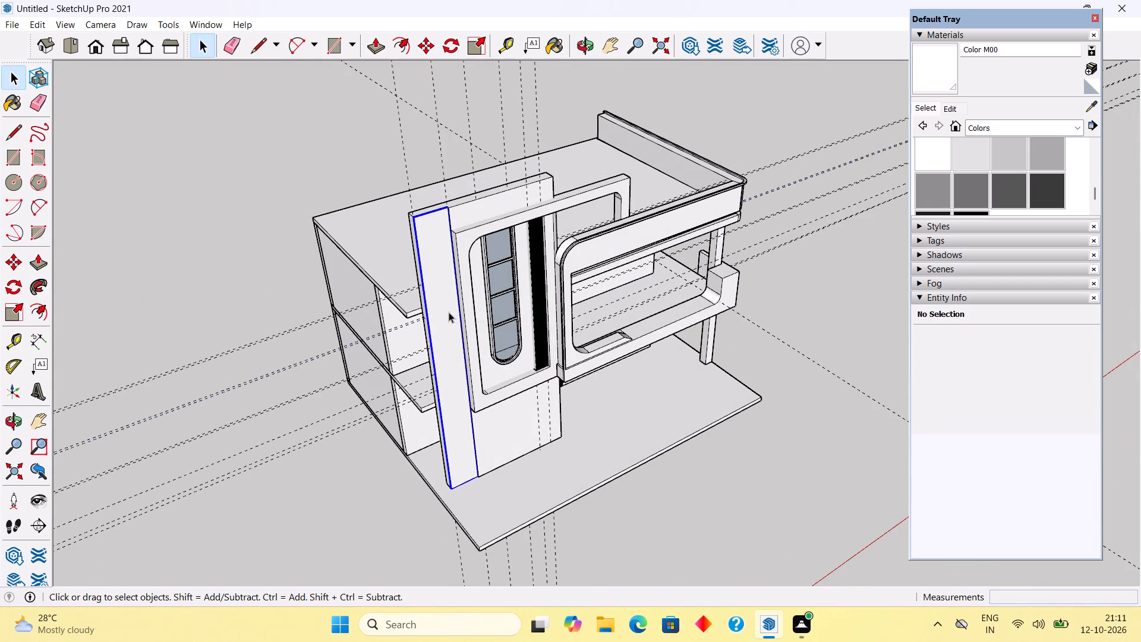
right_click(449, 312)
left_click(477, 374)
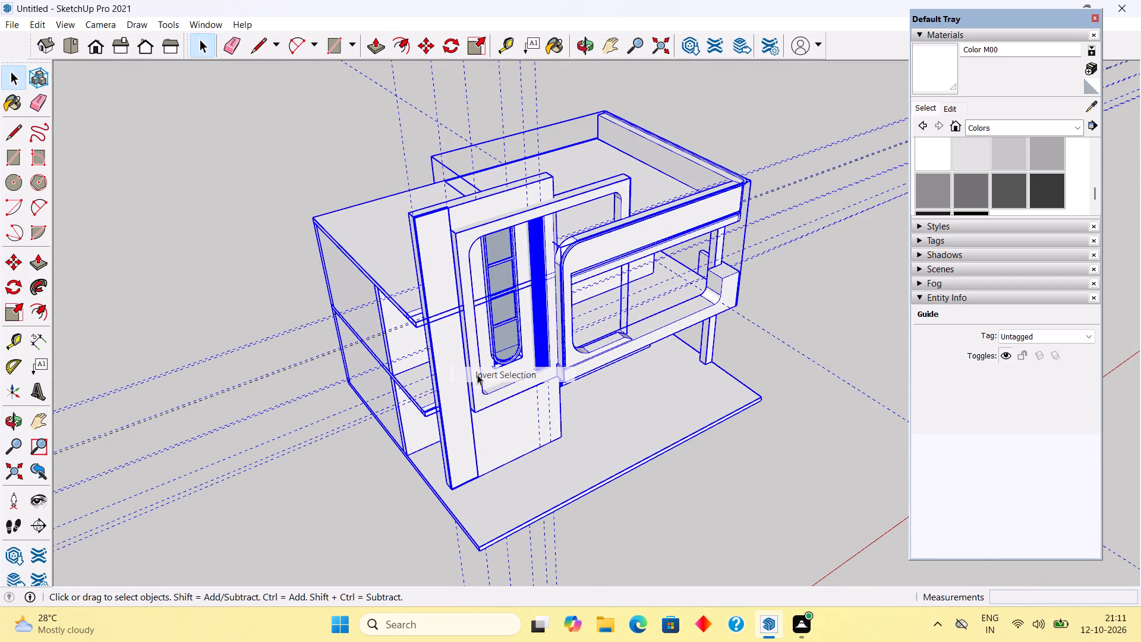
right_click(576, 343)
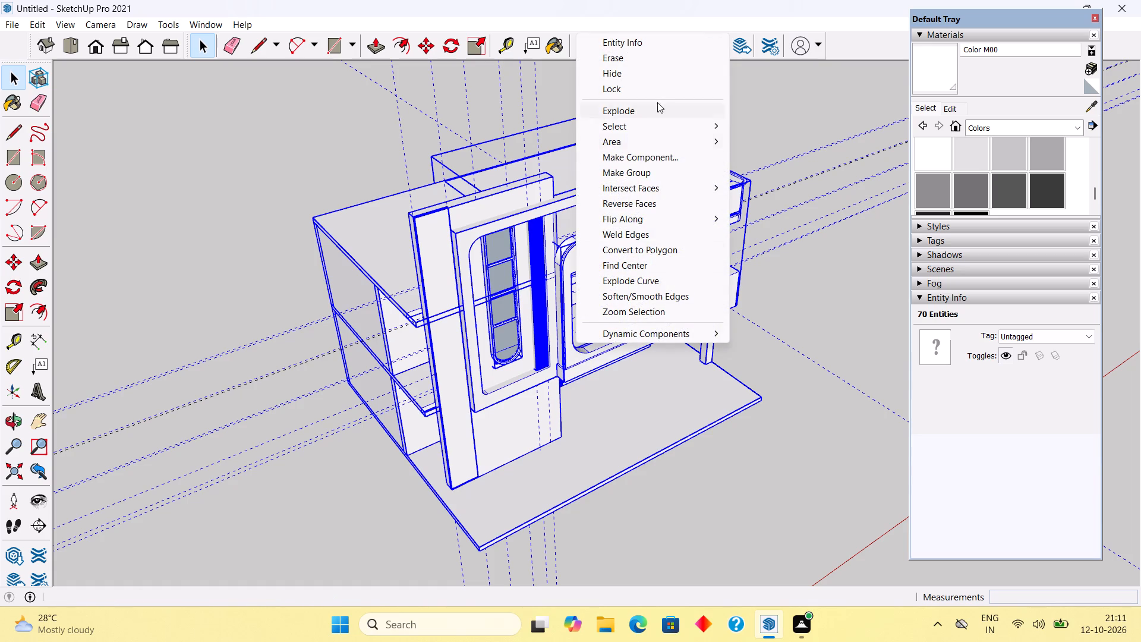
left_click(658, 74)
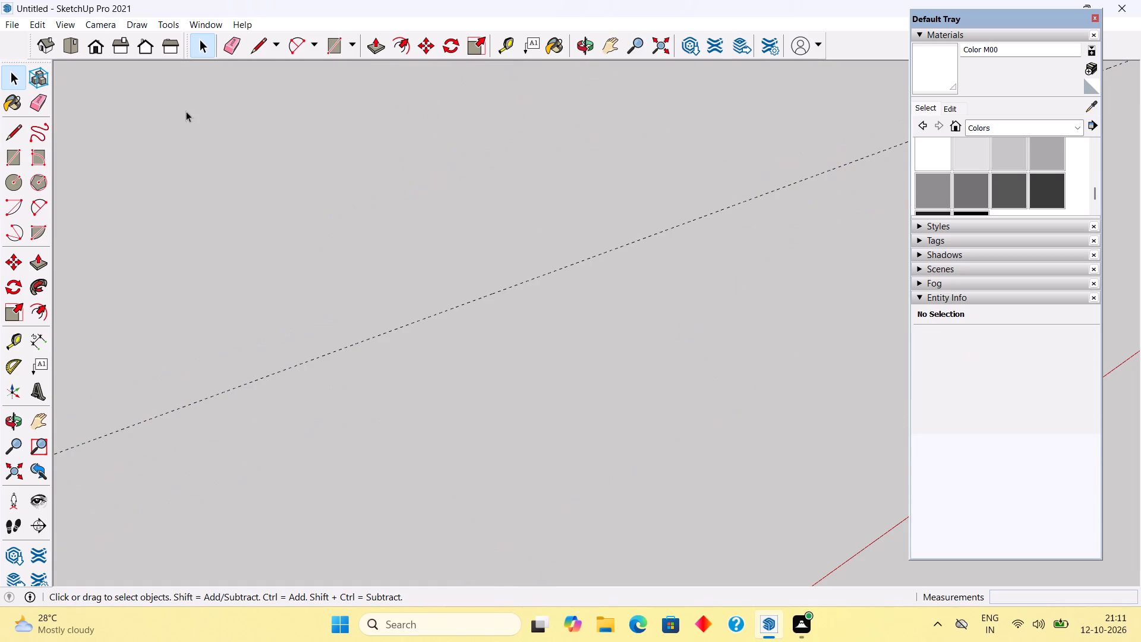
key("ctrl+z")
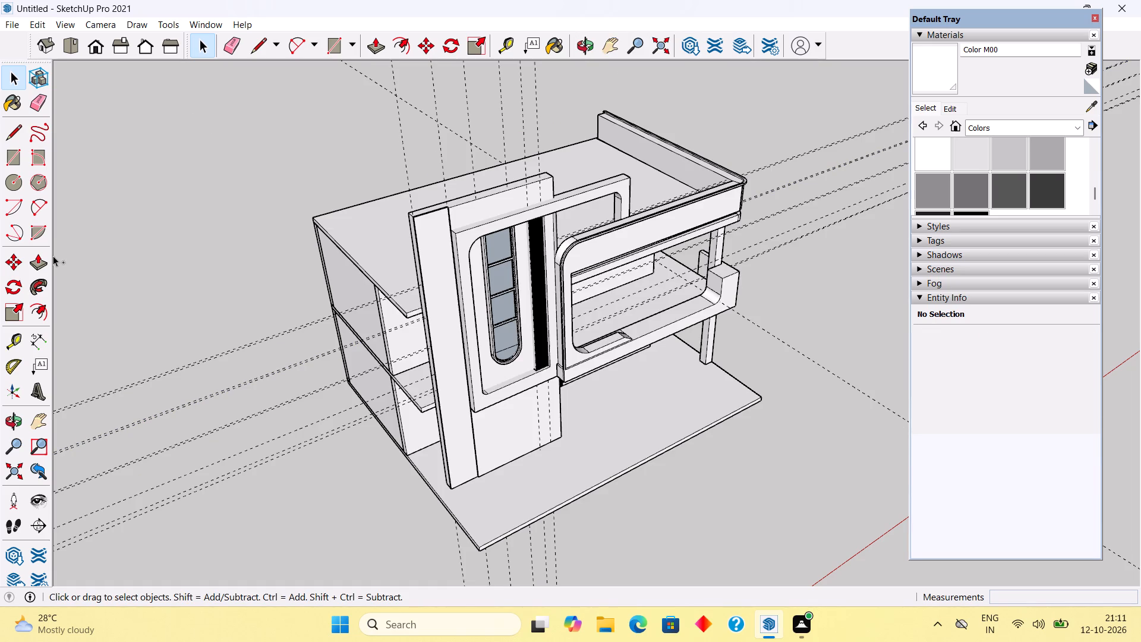
Isolate the thin wall panel by inverting its selection and hiding all the other geometry.
left_click(452, 333)
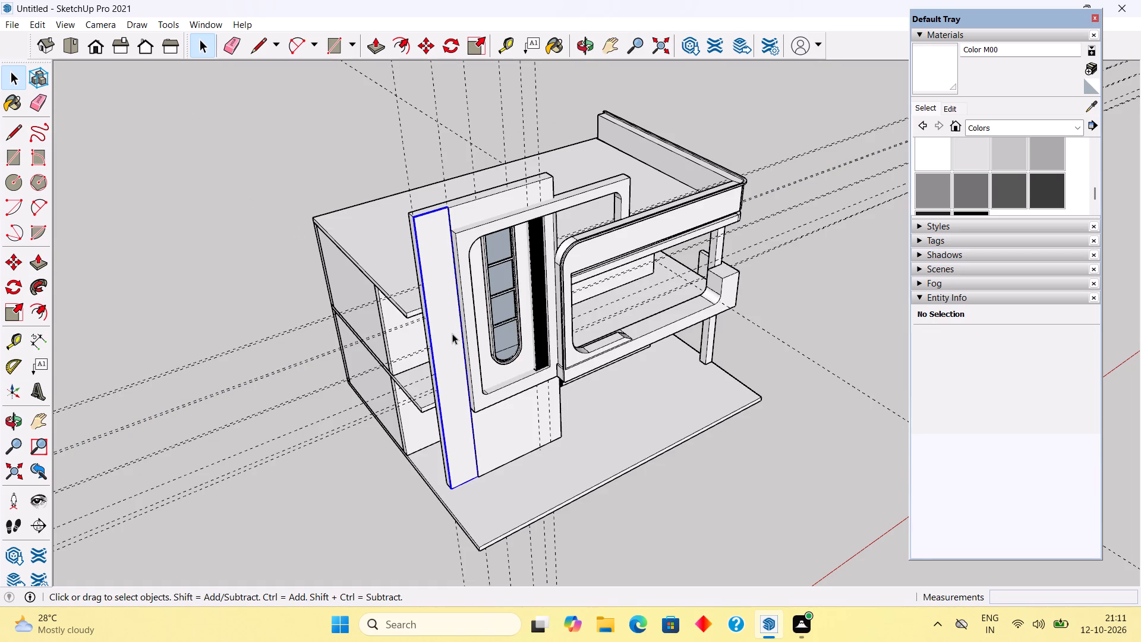
scroll(444, 308, "up", 1)
right_click(444, 307)
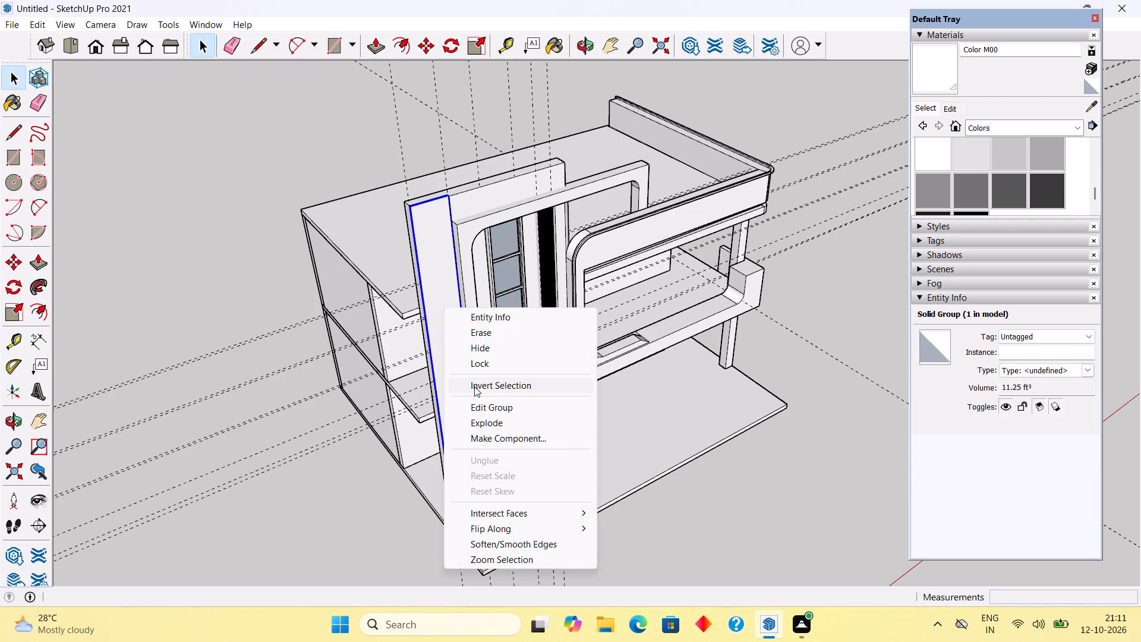
left_click(474, 386)
right_click(484, 360)
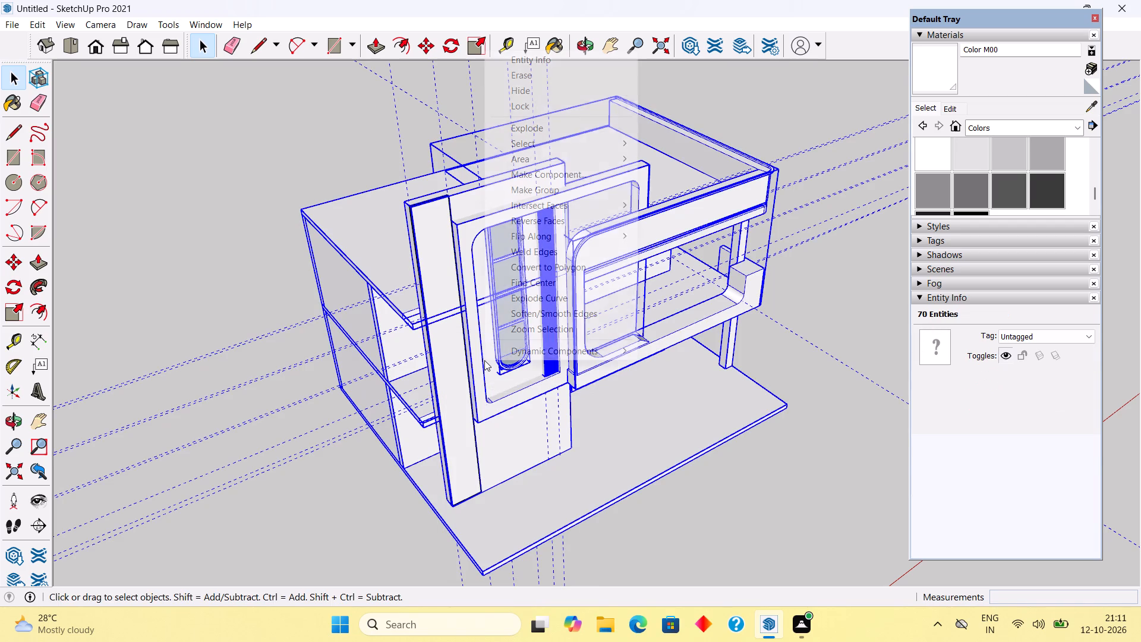
left_click(528, 93)
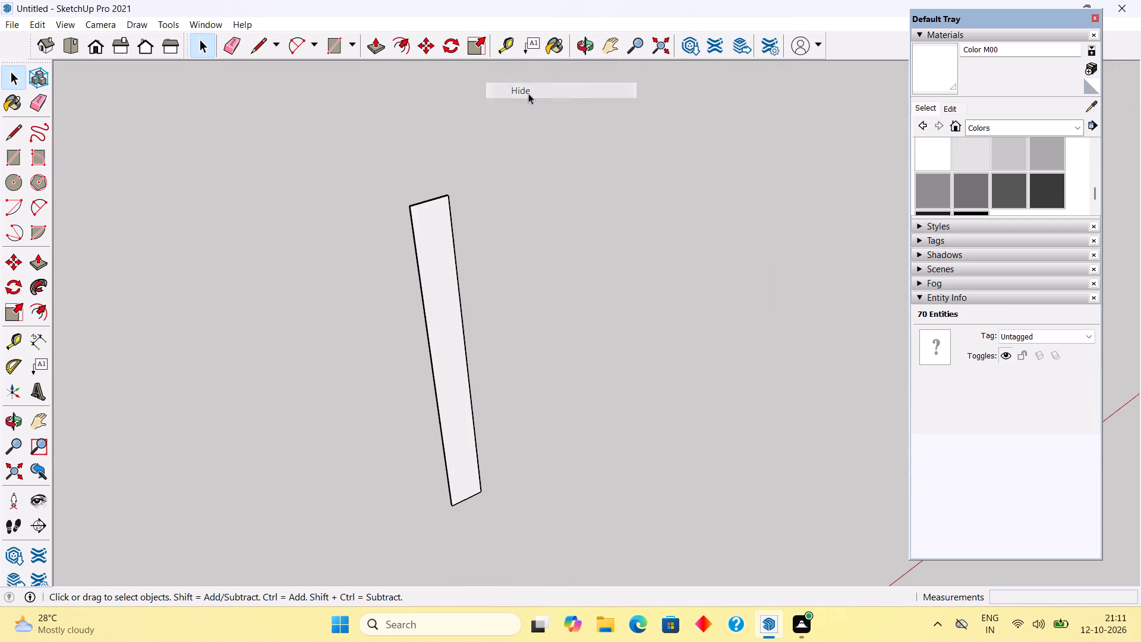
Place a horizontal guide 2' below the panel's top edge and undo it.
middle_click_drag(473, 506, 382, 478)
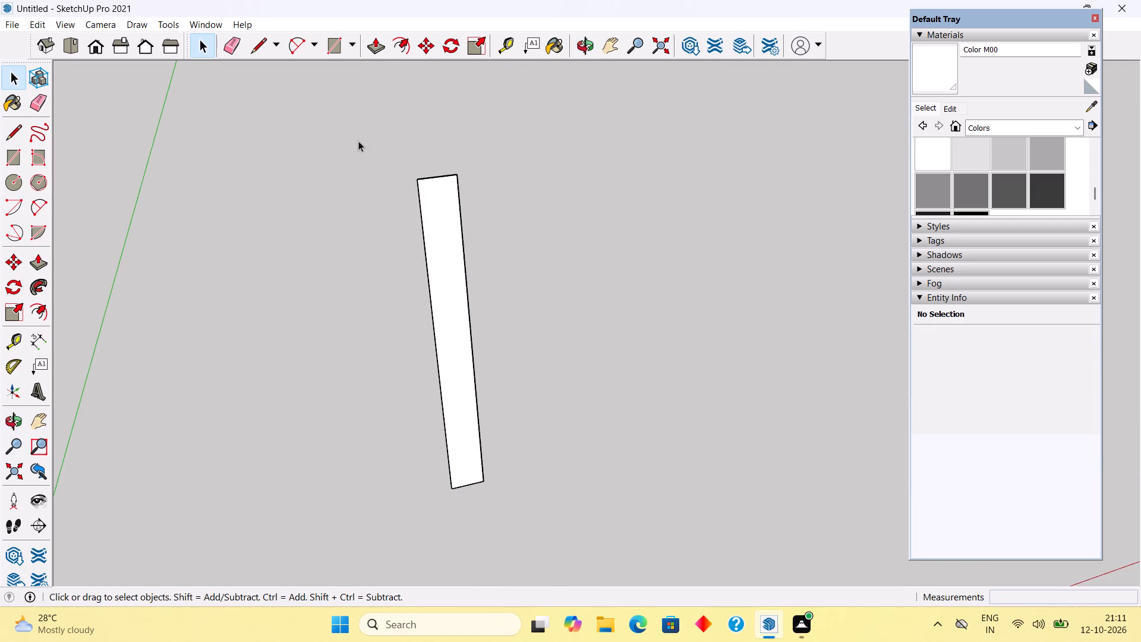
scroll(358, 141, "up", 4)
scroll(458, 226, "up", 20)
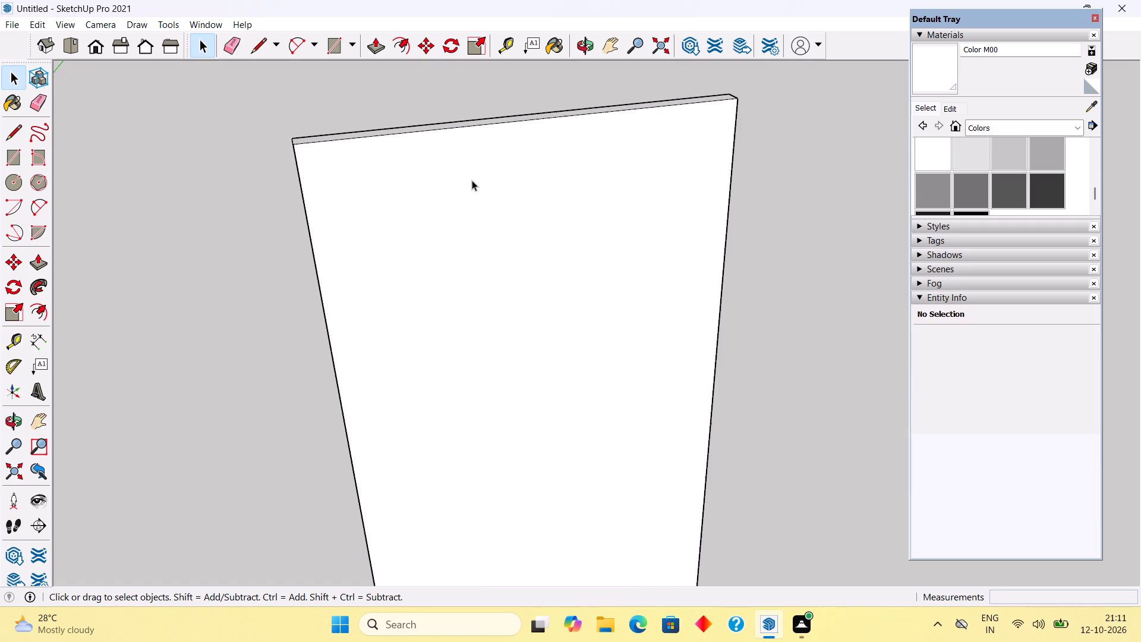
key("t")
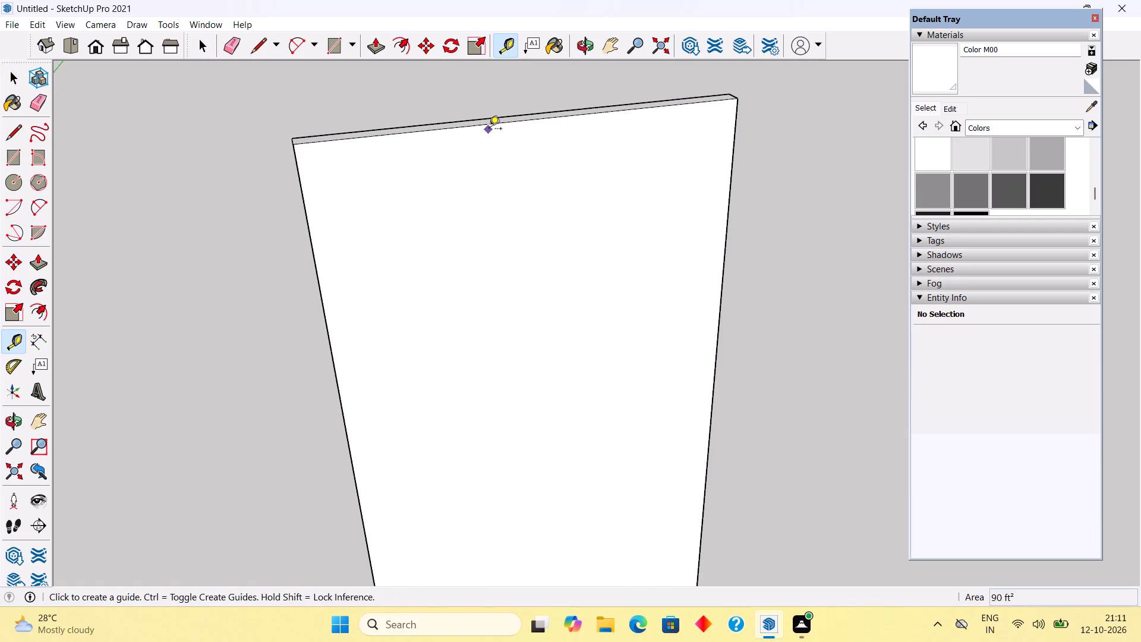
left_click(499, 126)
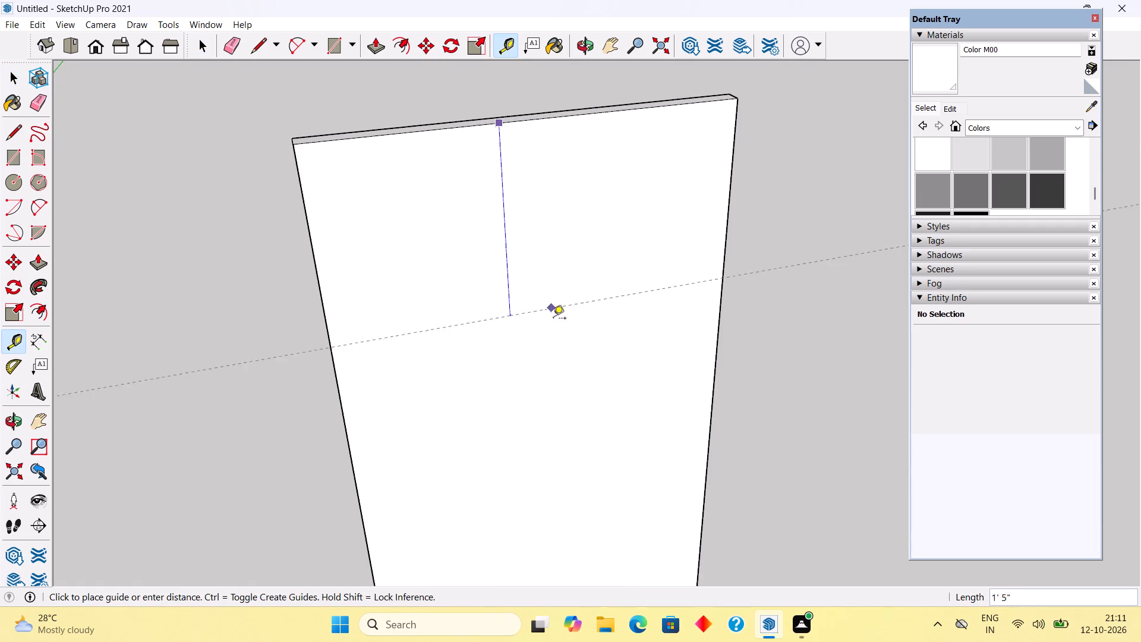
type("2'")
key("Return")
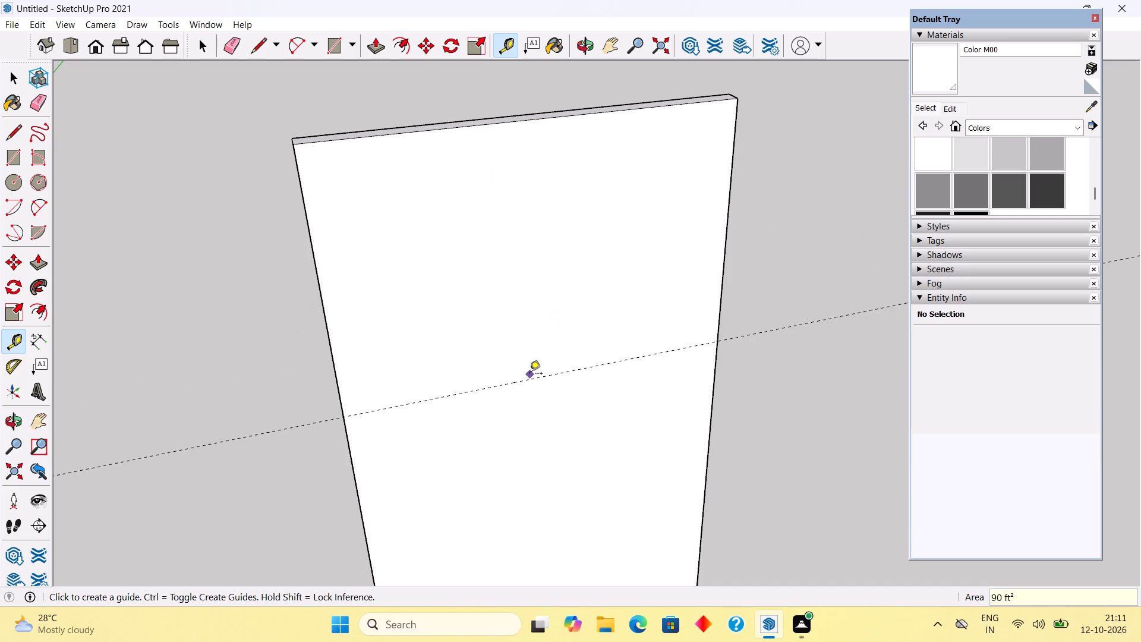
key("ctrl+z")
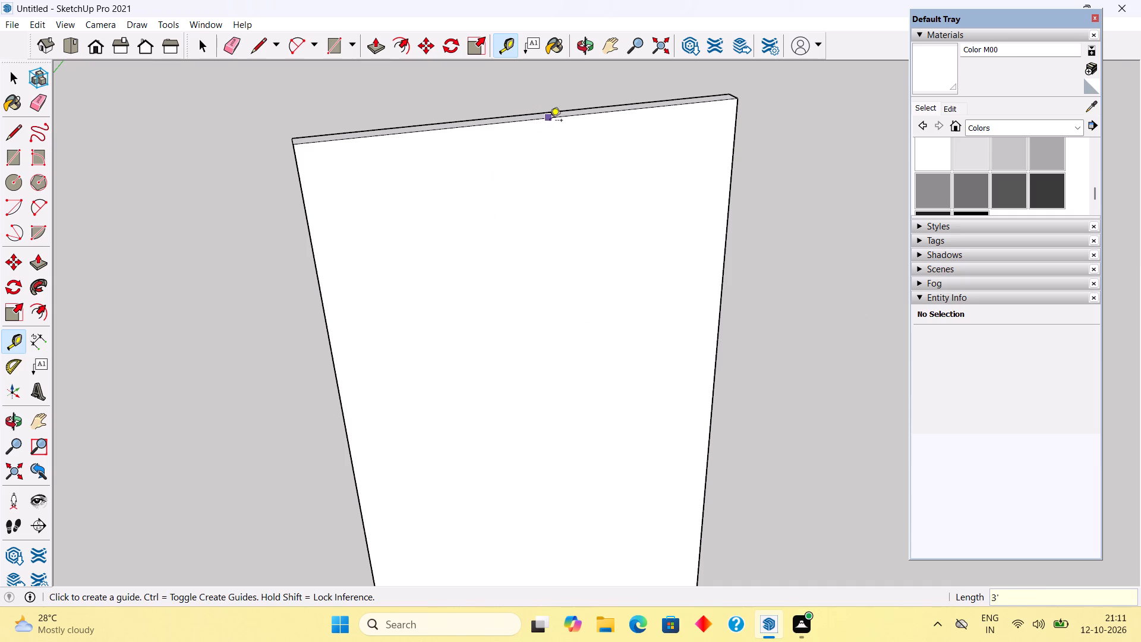
Place a horizontal guide 1'10" below the panel's top edge and a second guide 2" below the first.
left_click(550, 121)
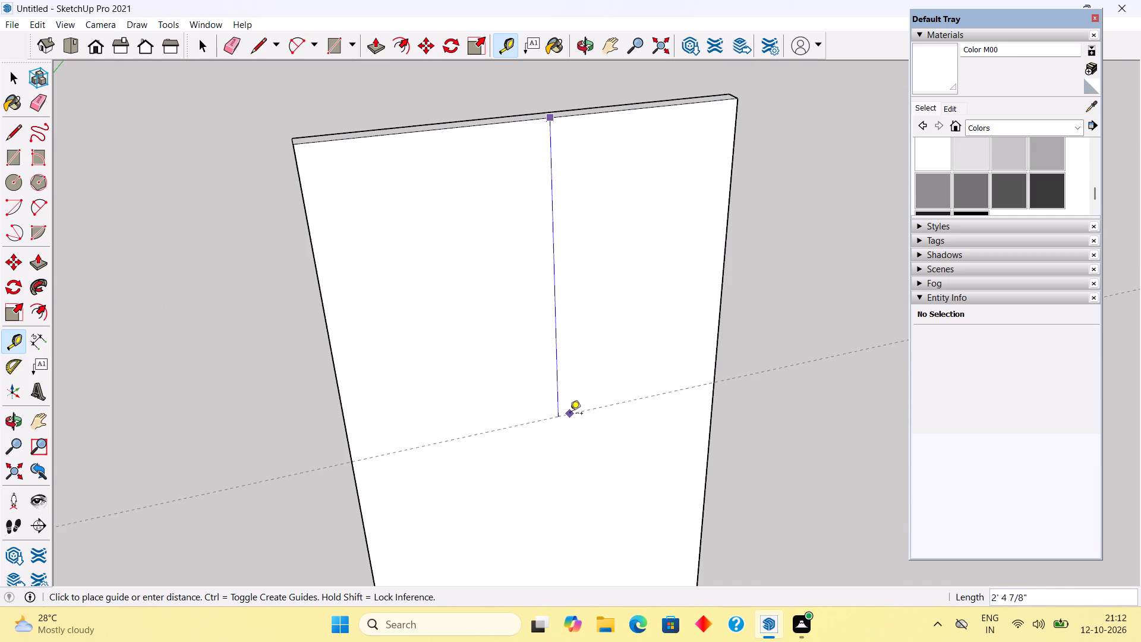
type("1'")
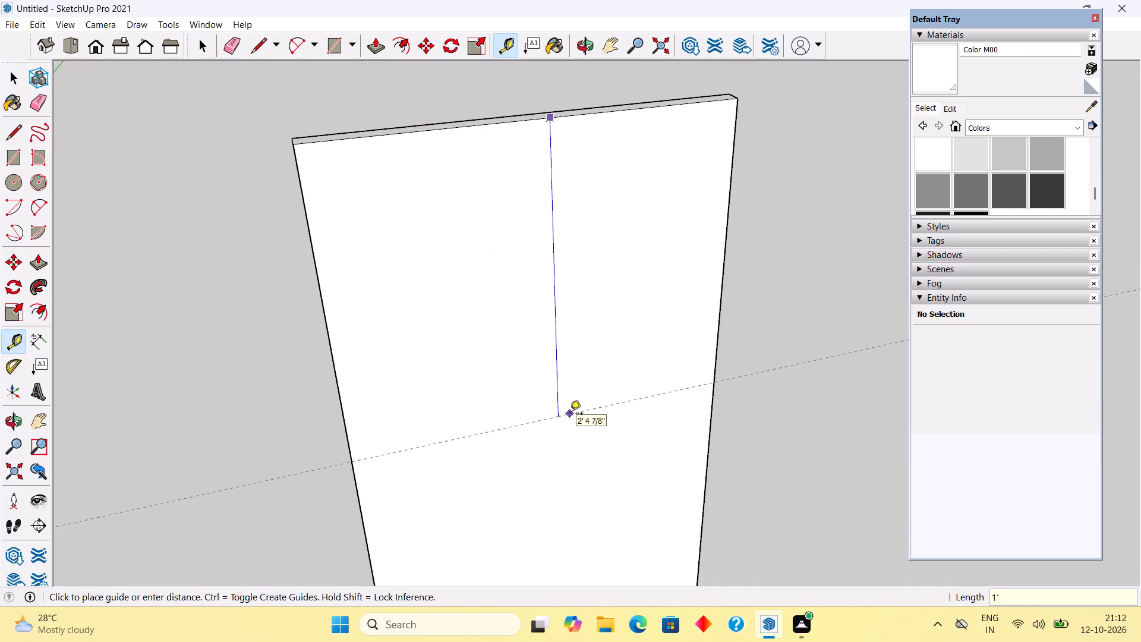
type("10")
key("shift+quotedbl")
key("Return")
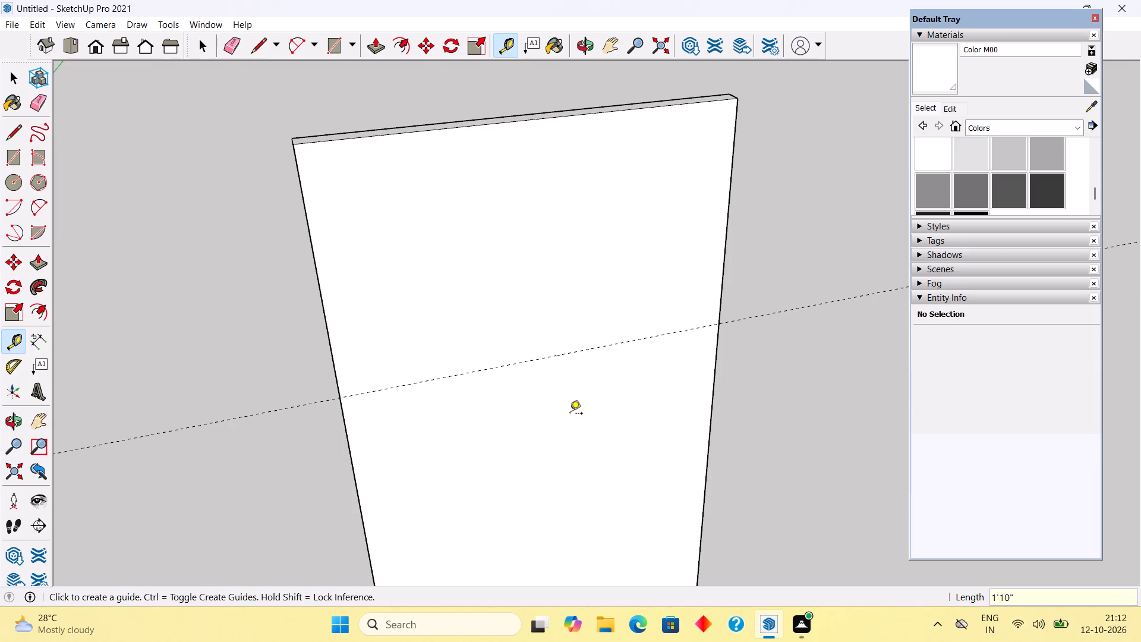
left_click(551, 355)
type("2\"")
key("Return")
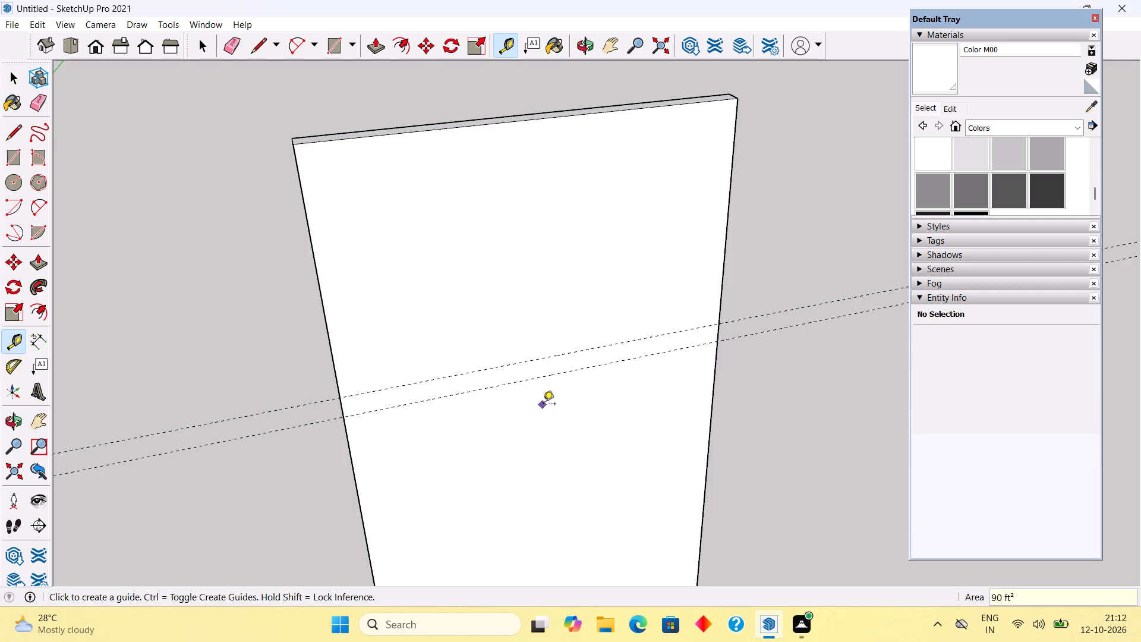
Copy the pair of horizontal guides 2' down the panel and repeat the copy 50 times (x50).
key("space")
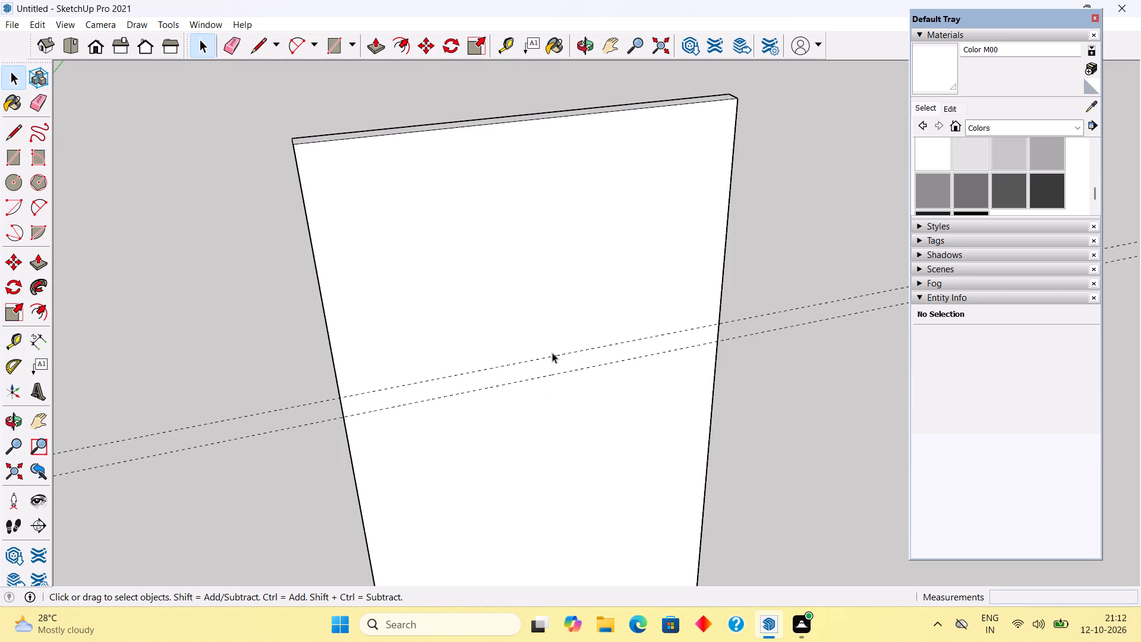
left_click(552, 355)
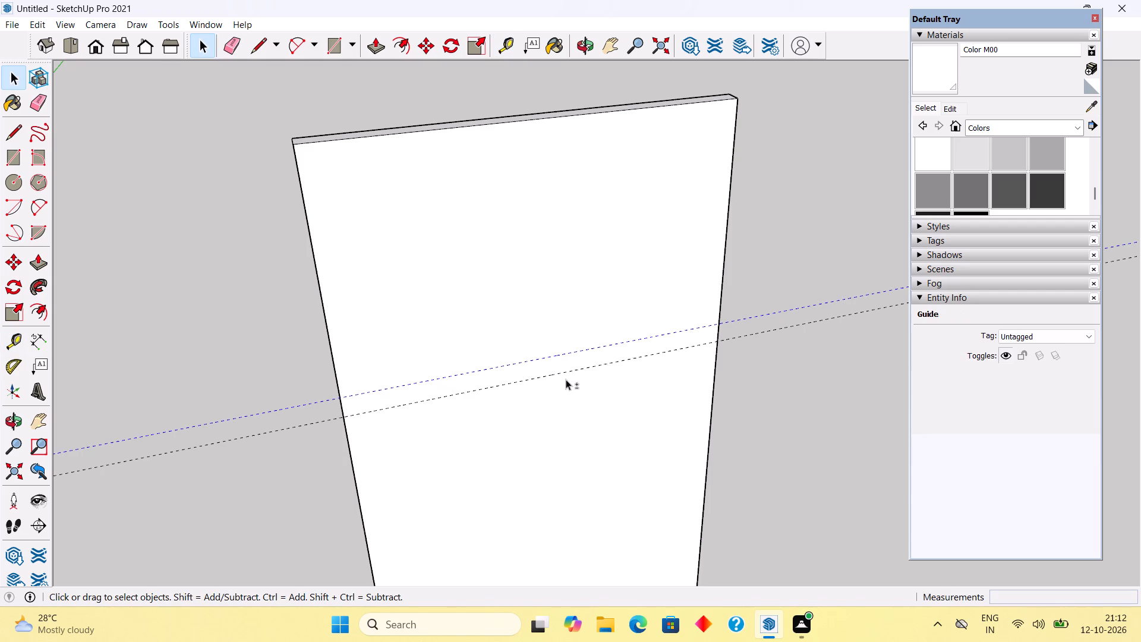
left_click(566, 371, "shift")
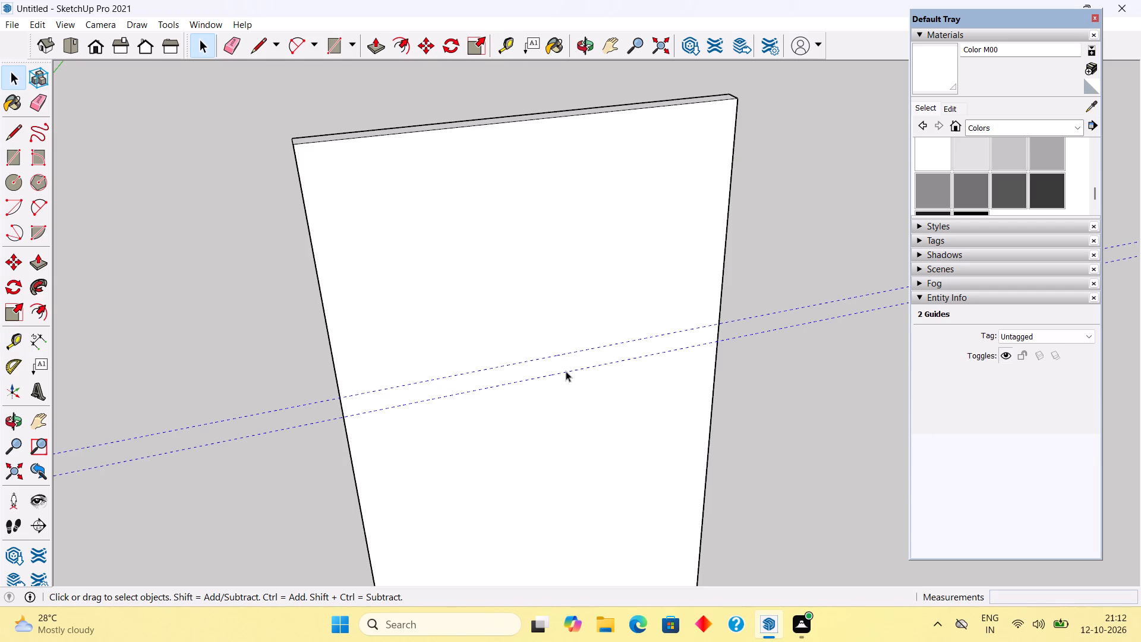
key("m")
left_click(566, 371)
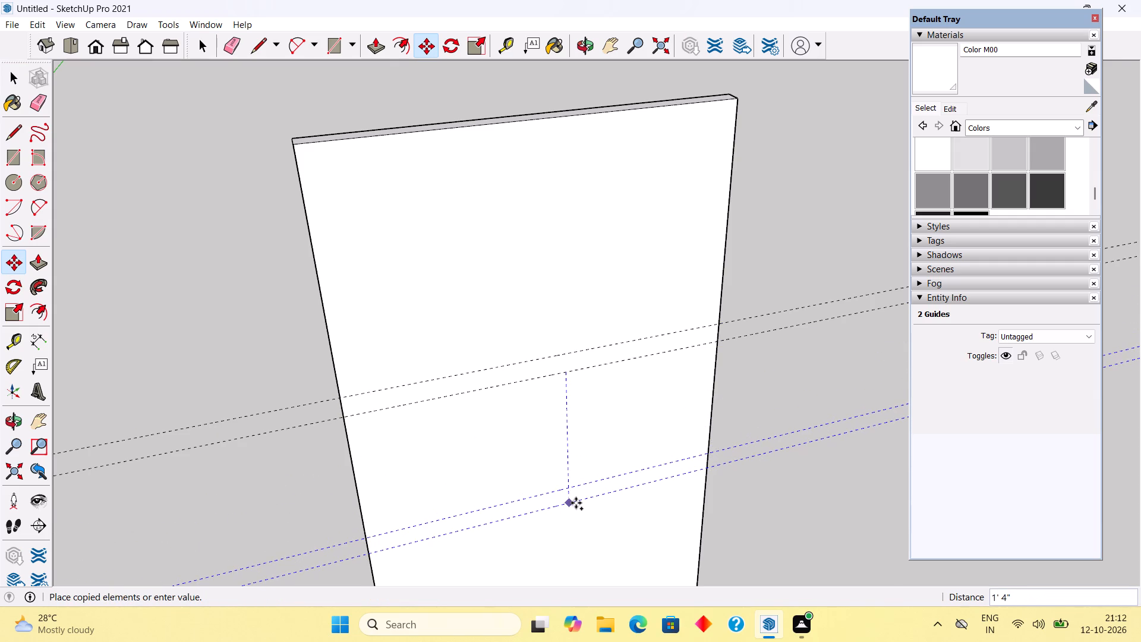
type("2'")
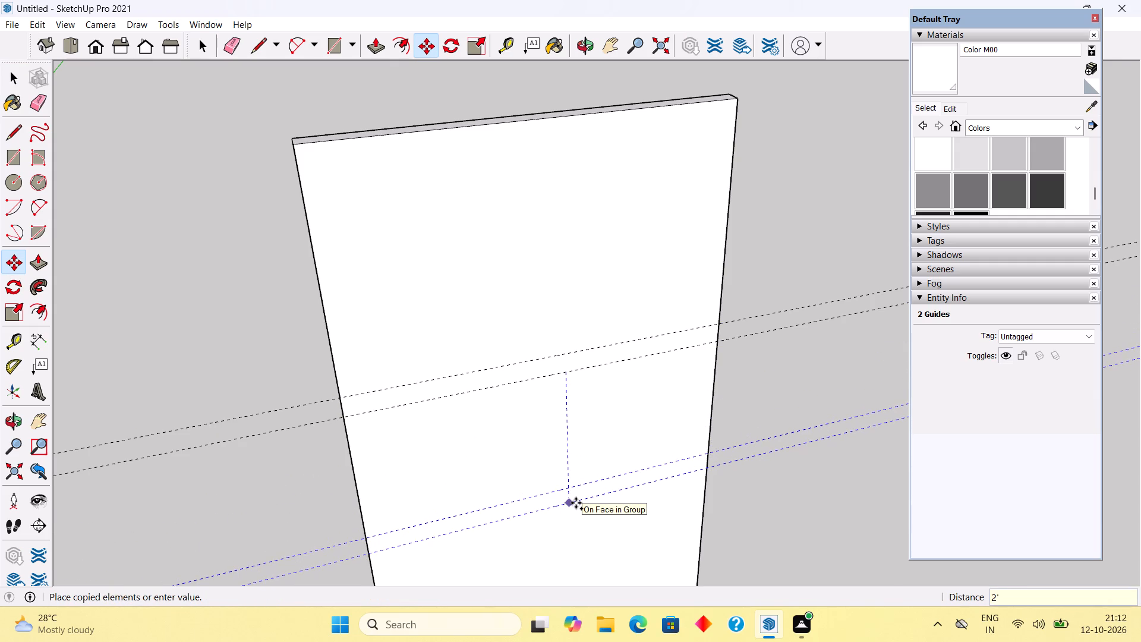
key("Return")
key("x")
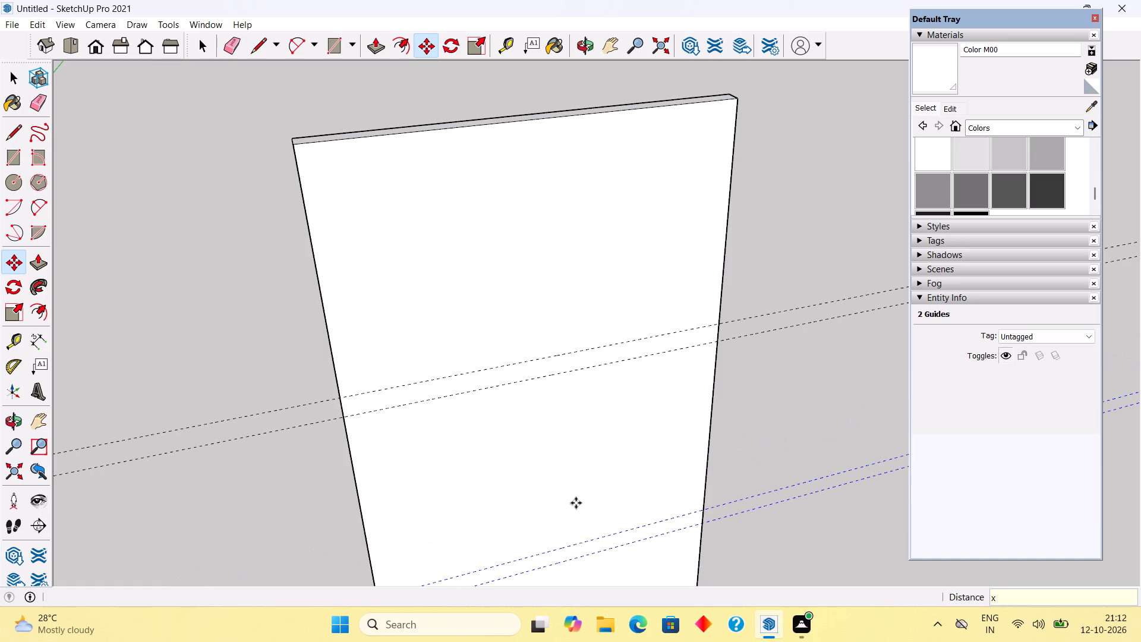
type("50")
key("Return")
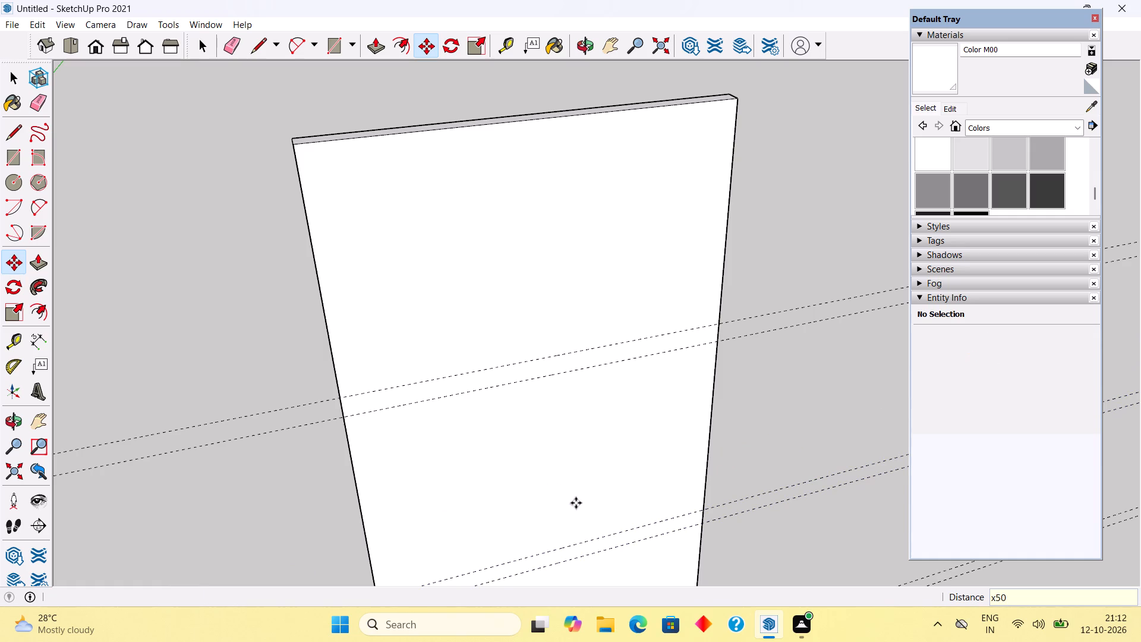
Delete the surplus horizontal guides that lie below the bottom edge of the thin wall panel.
key("space")
scroll(548, 393, "down", 9)
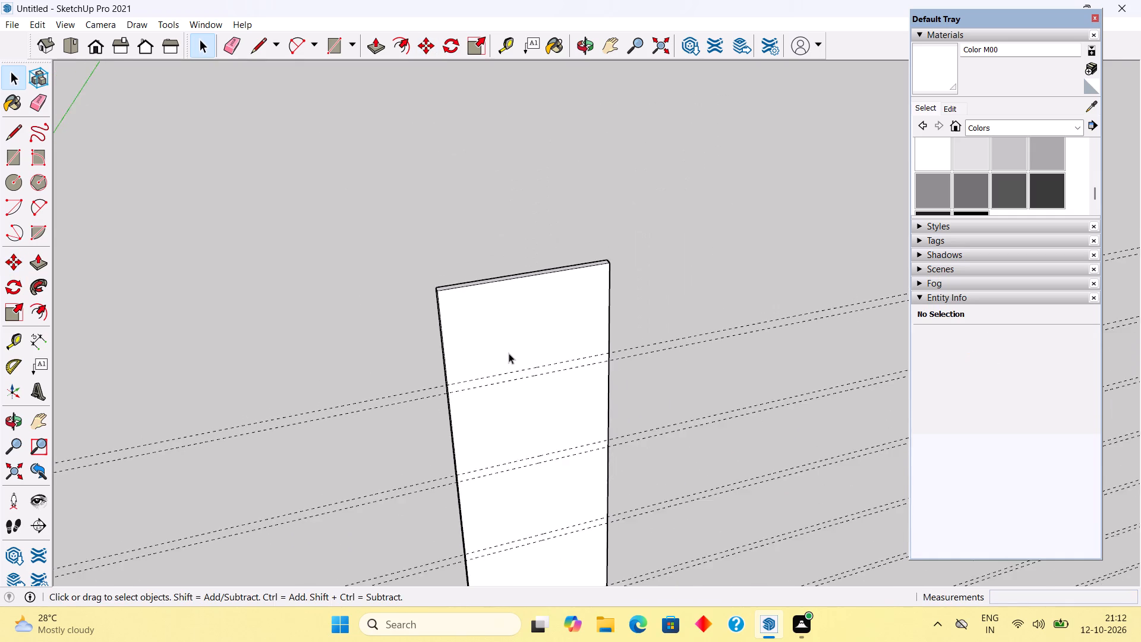
scroll(509, 353, "down", 19)
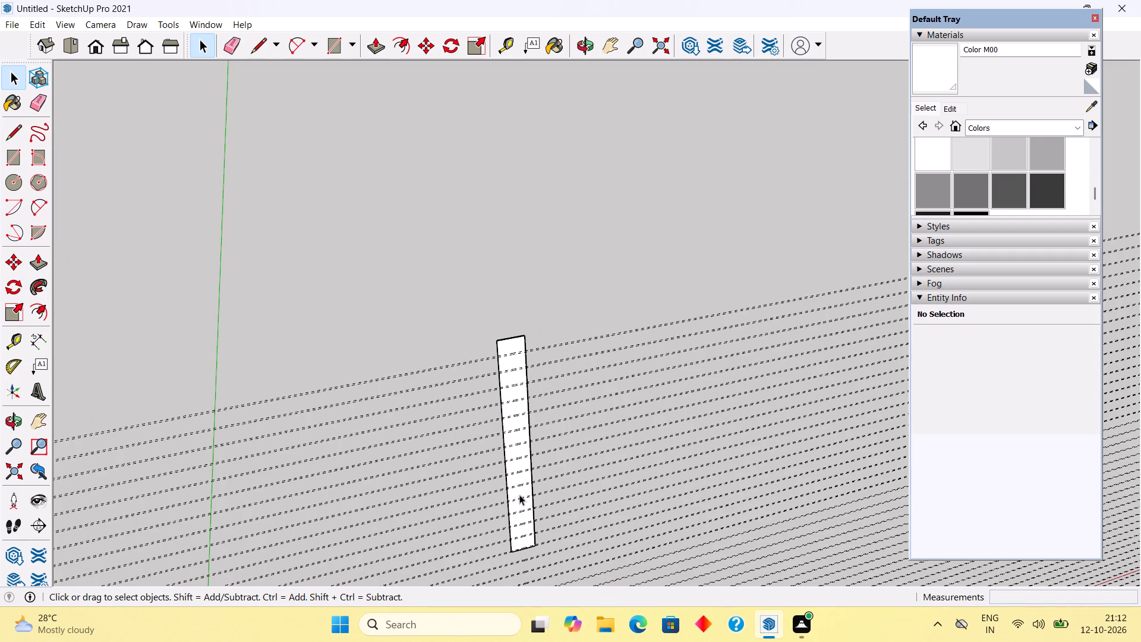
scroll(475, 289, "down", 14)
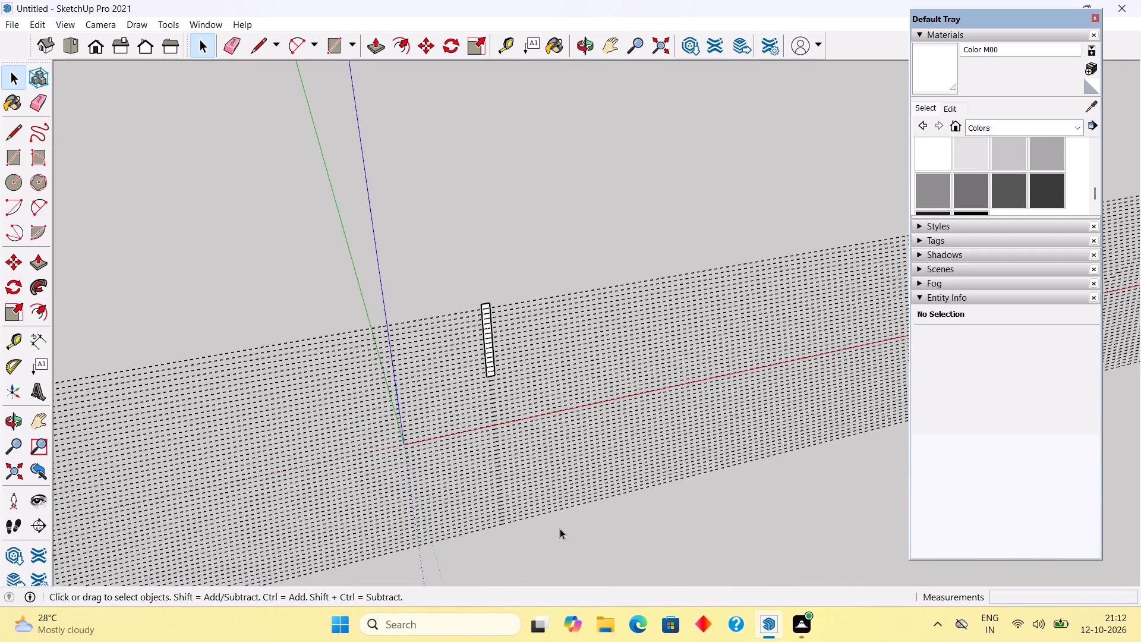
left_click_drag(566, 512, 465, 383)
left_click_drag(465, 383, 464, 385)
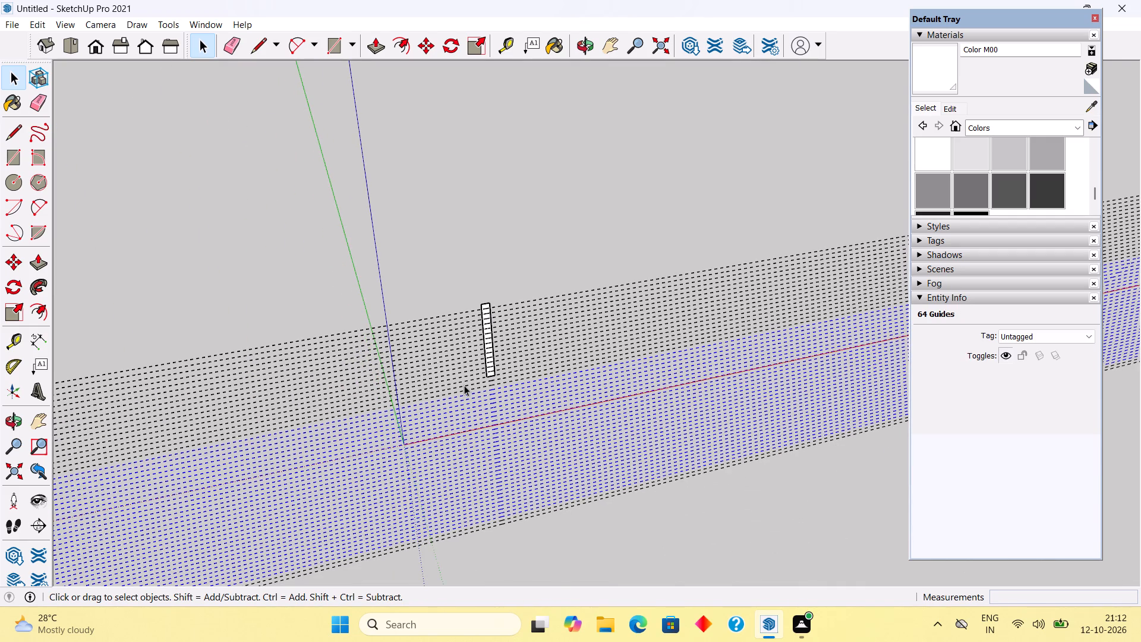
key("Delete")
left_click_drag(549, 525, 508, 484)
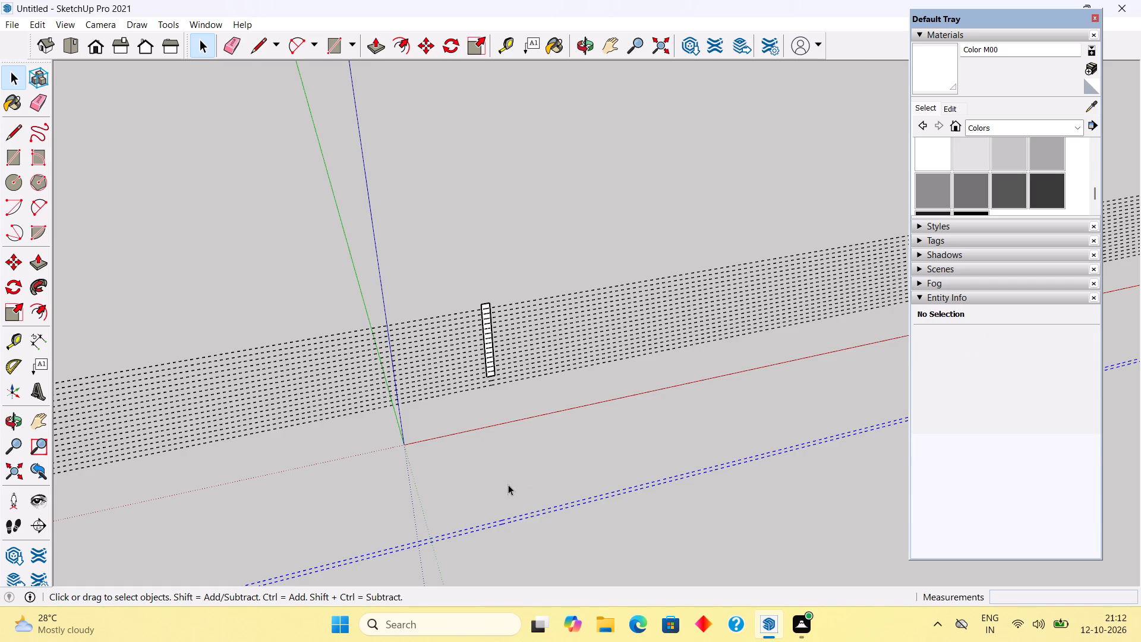
key("Delete")
scroll(488, 384, "up", 18)
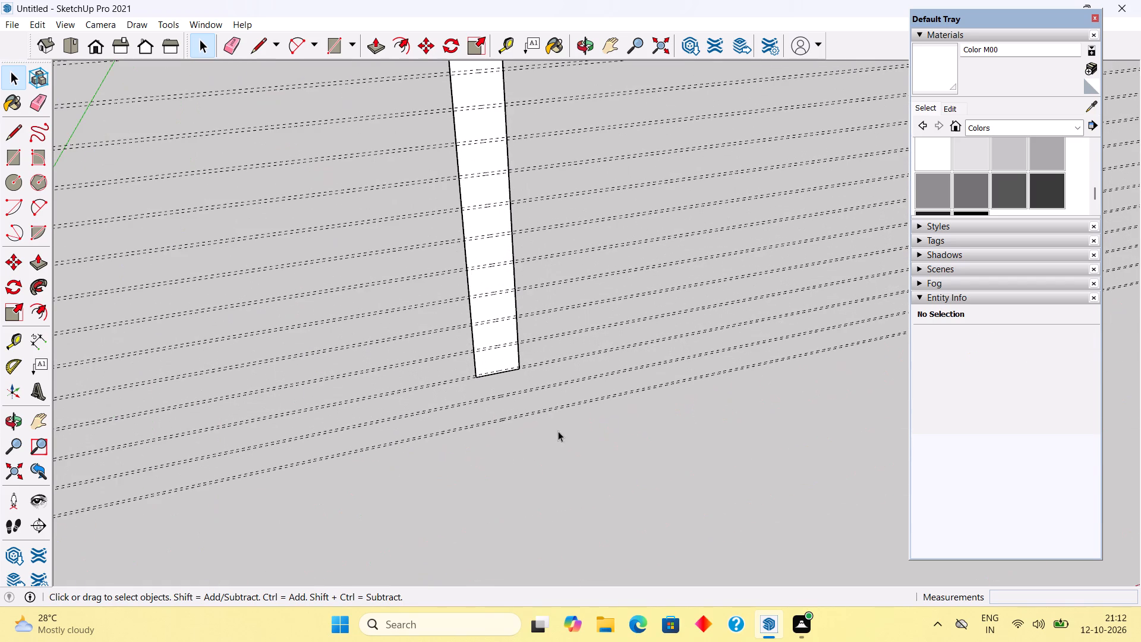
left_click_drag(659, 399, 566, 342)
key("Delete")
Open the panel group for editing and draw 2" by 3' rectangles across its face between the top two guide pairs.
scroll(547, 363, "down", 6)
scroll(522, 427, "down", 7)
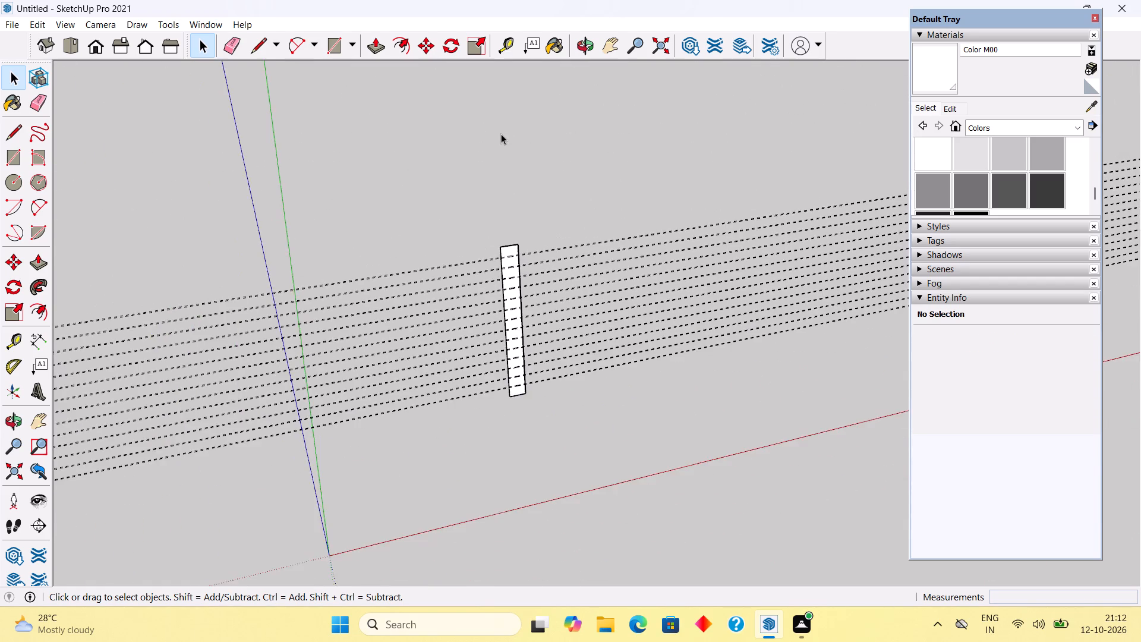
scroll(501, 131, "up", 9)
middle_click_drag(499, 399, 405, 286)
scroll(475, 345, "up", 6)
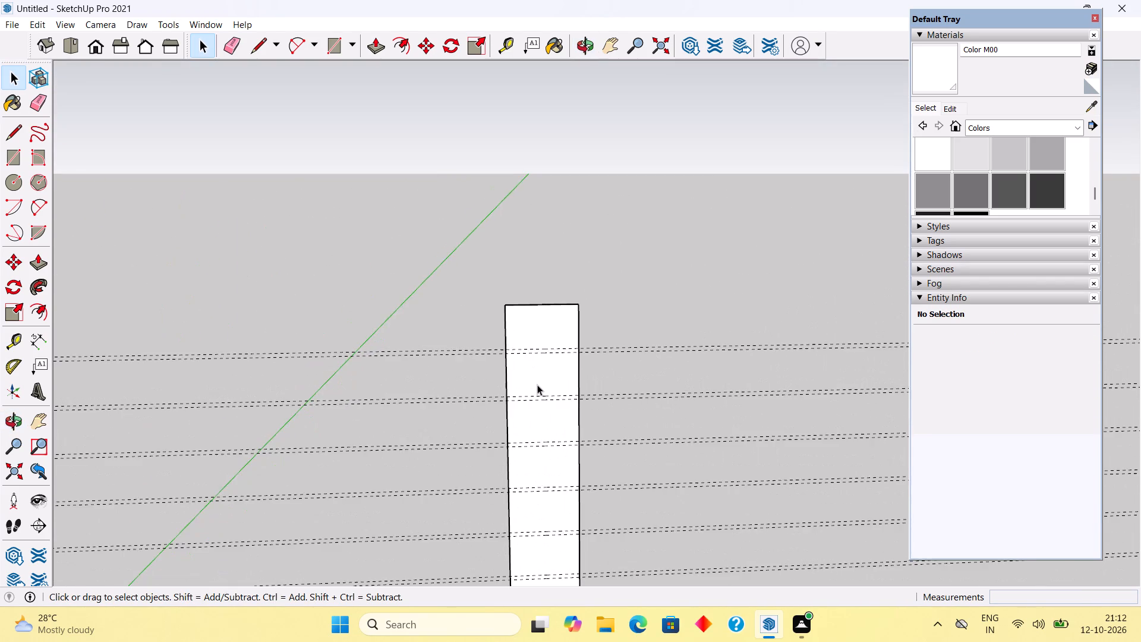
double_click(537, 385)
scroll(535, 369, "up", 10)
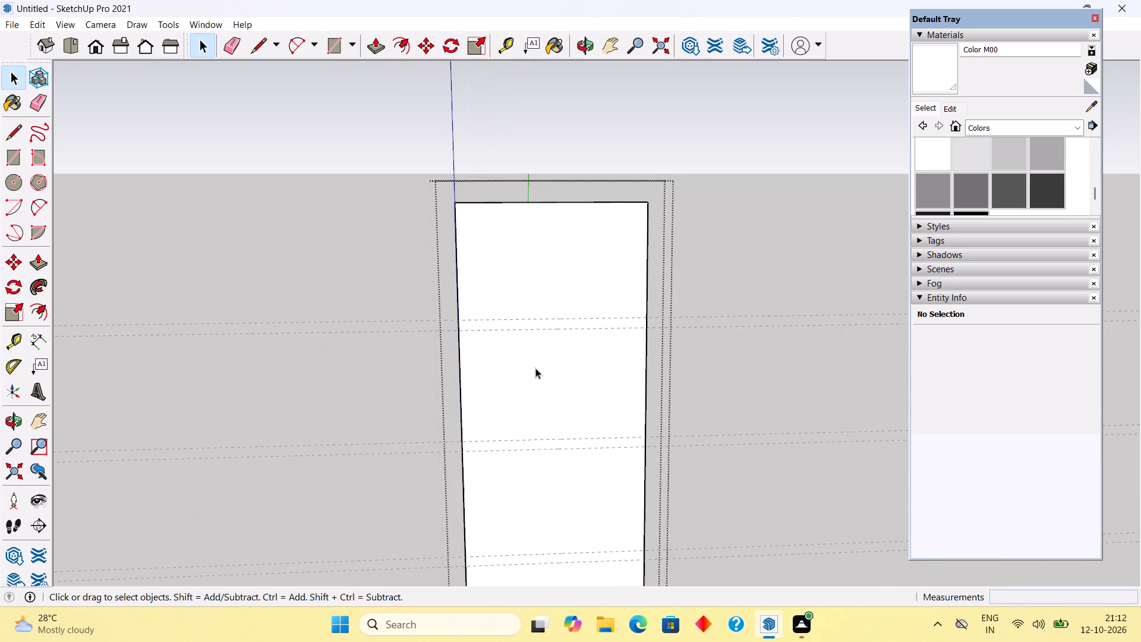
key("r")
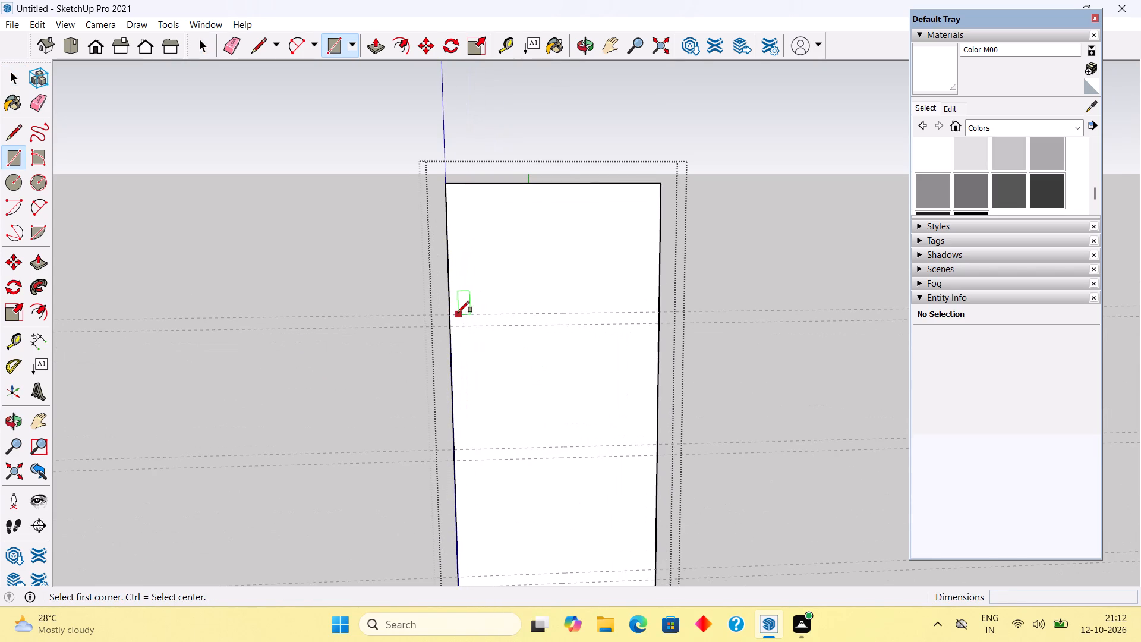
left_click(453, 314)
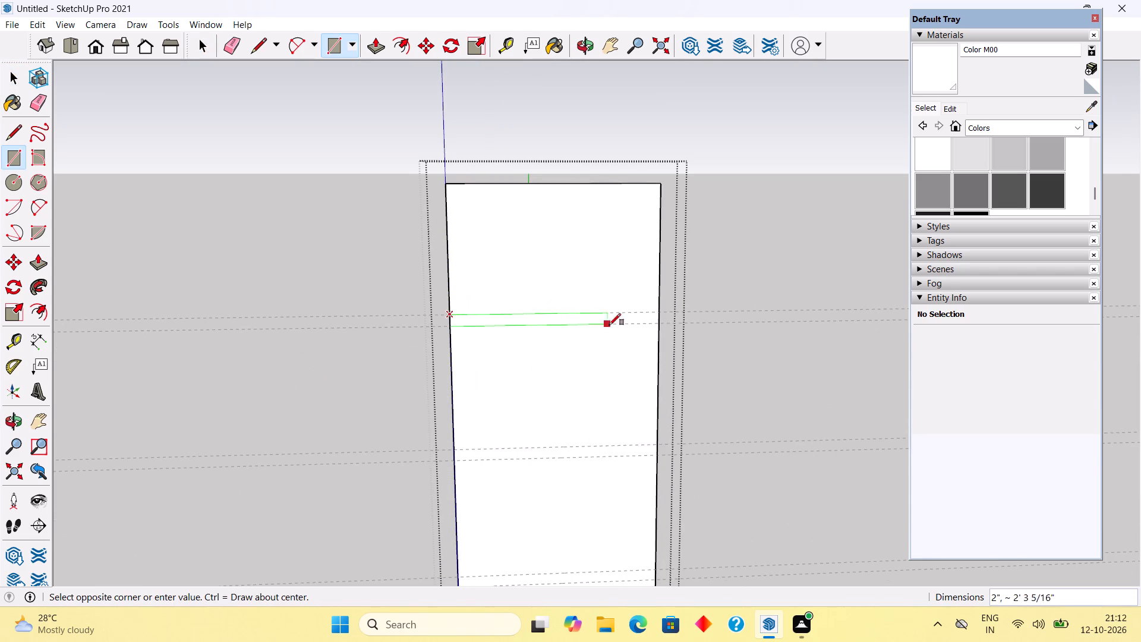
left_click(659, 325)
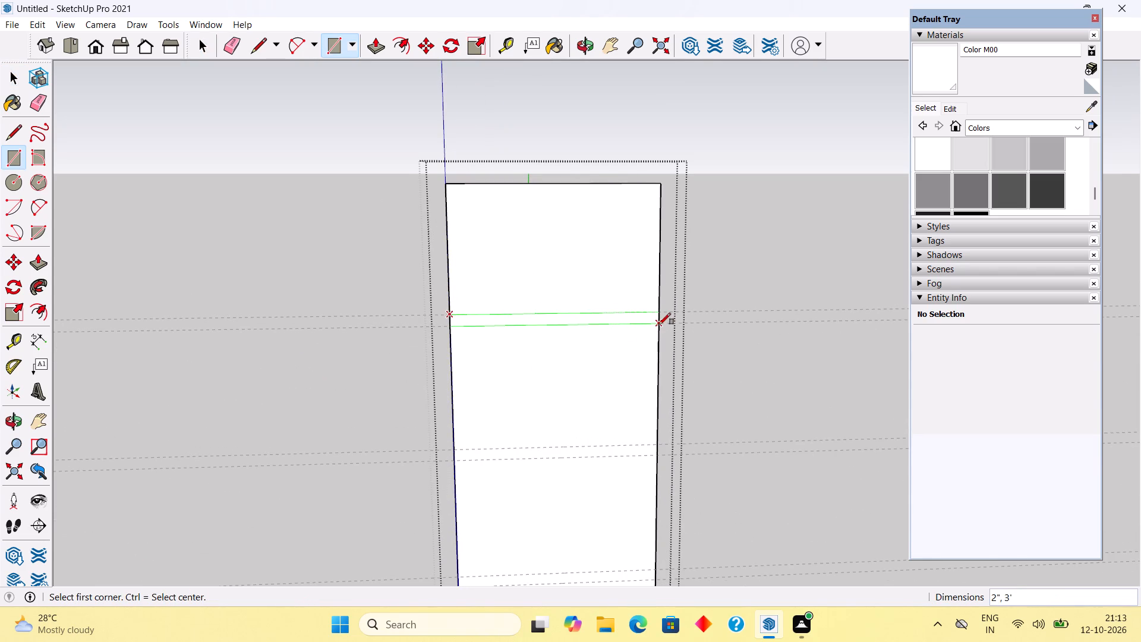
left_click(456, 448)
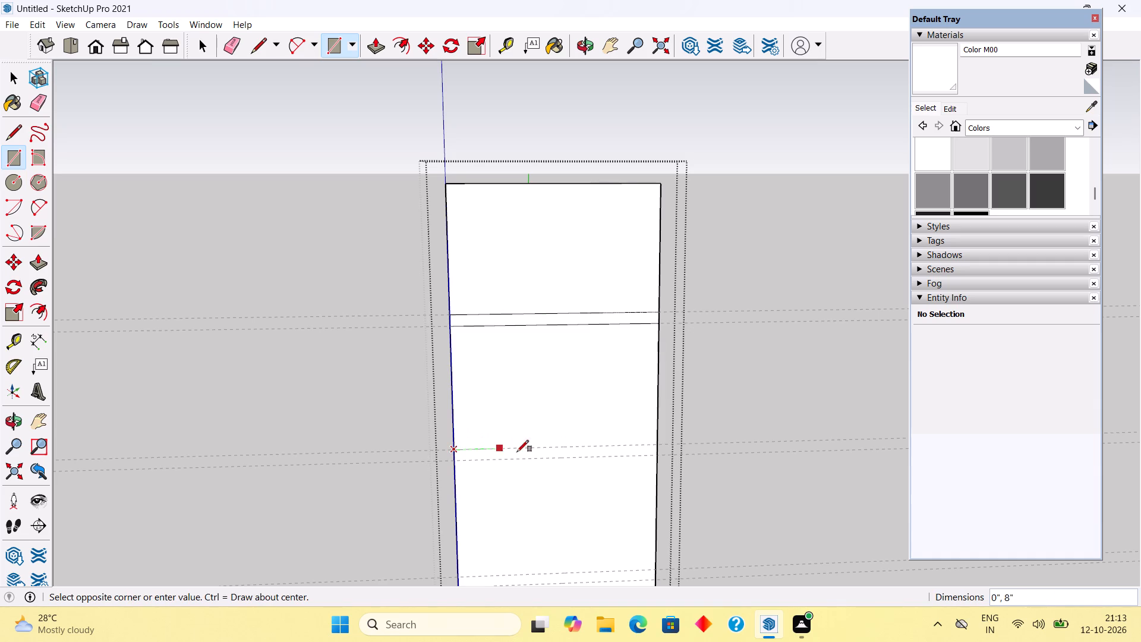
left_click(656, 455)
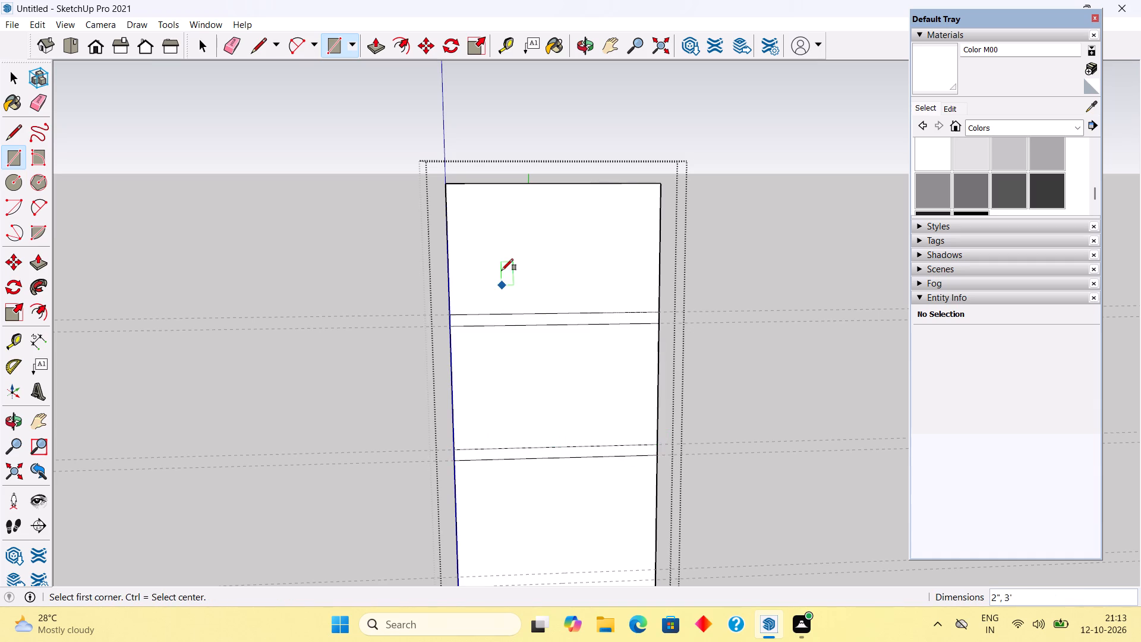
Draw 2" by 3' rectangles across the panel between the third, fourth and fifth guide pairs from the top.
scroll(502, 256, "down", 17)
scroll(542, 455, "up", 11)
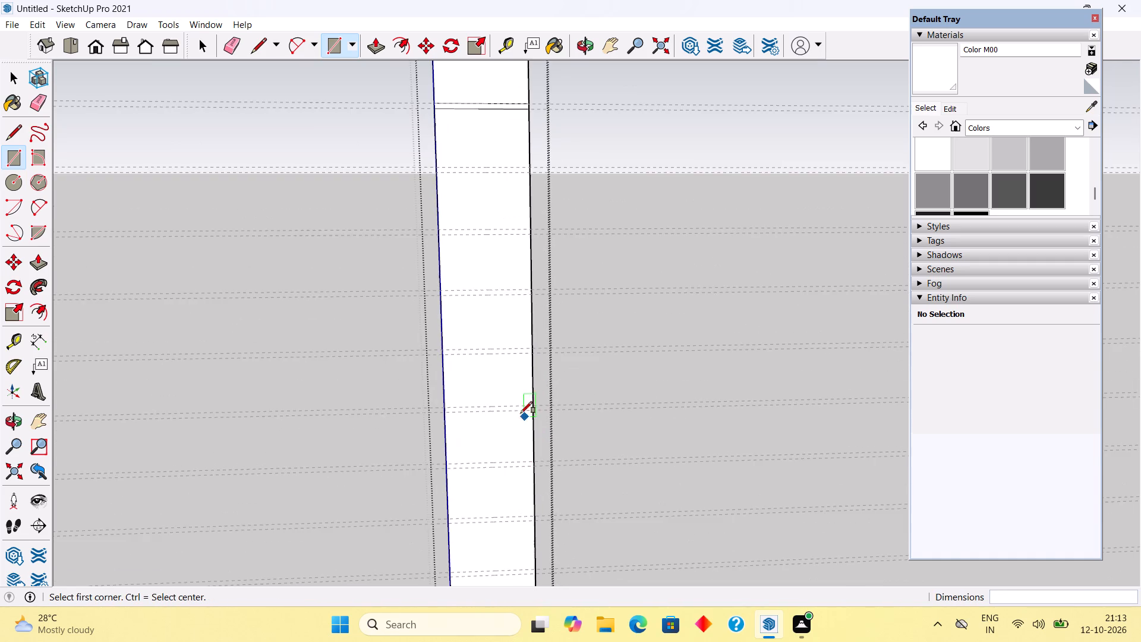
scroll(436, 166, "up", 7)
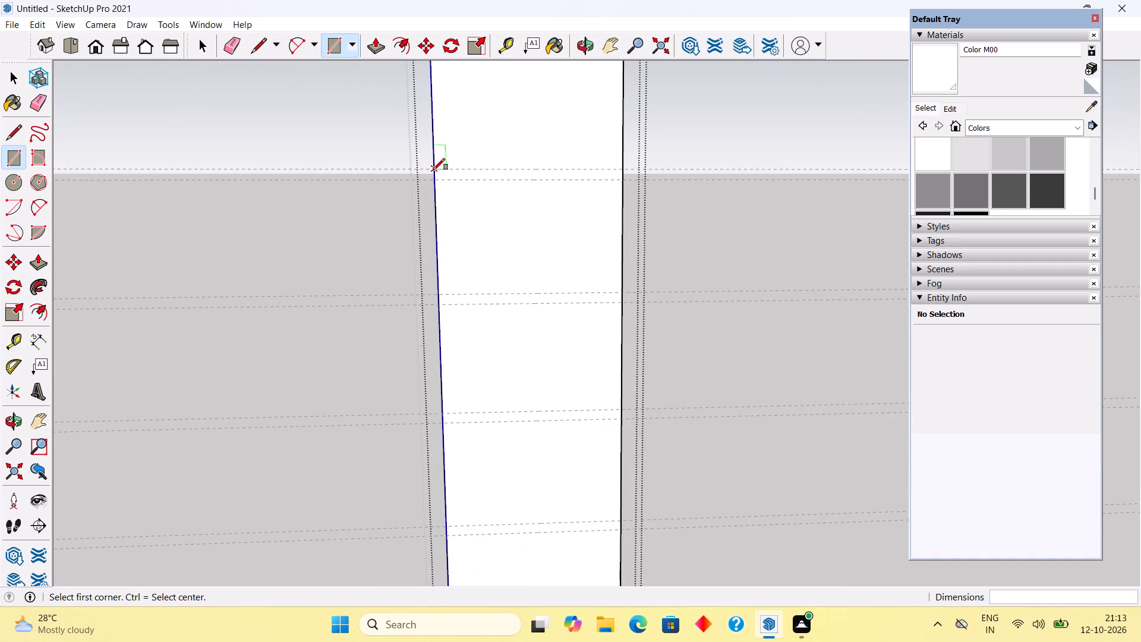
left_click(433, 170)
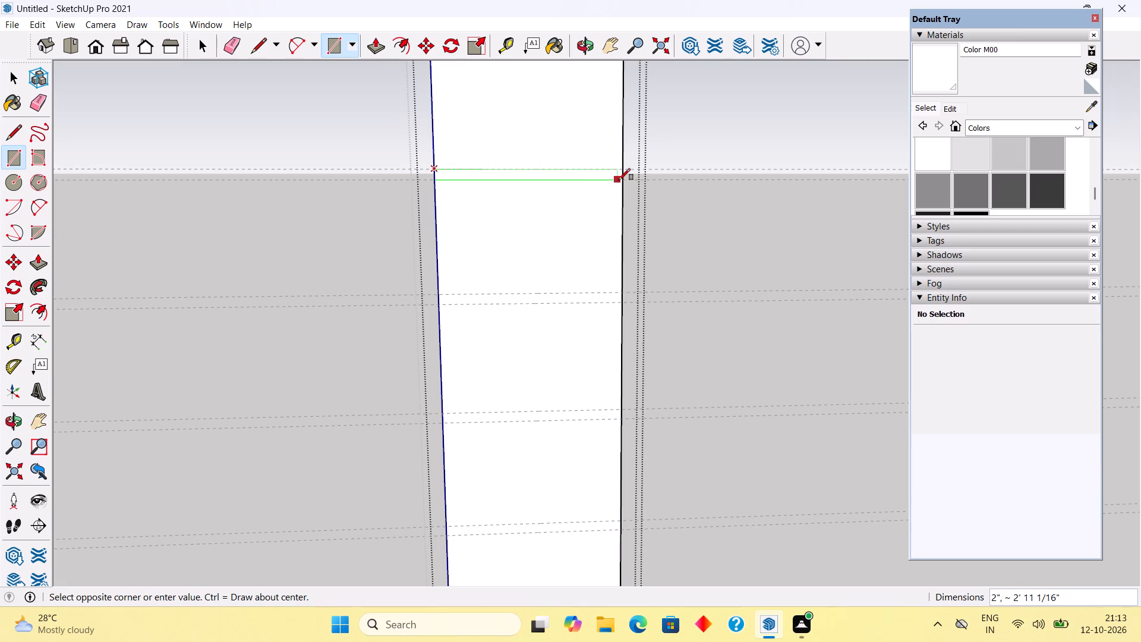
left_click(622, 180)
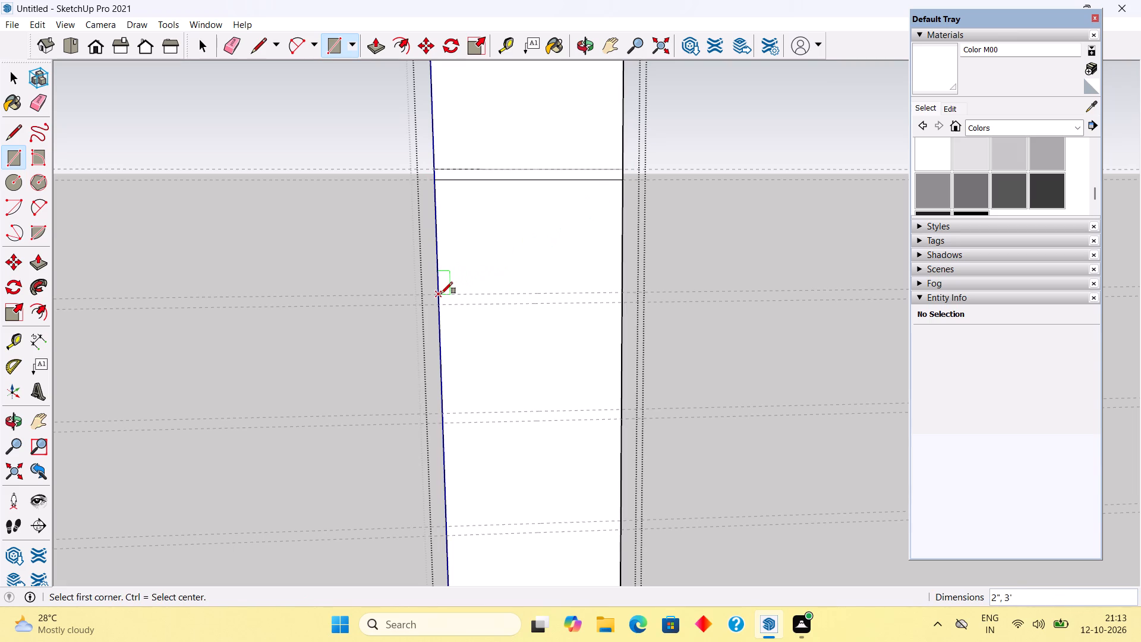
left_click(441, 294)
left_click(623, 301)
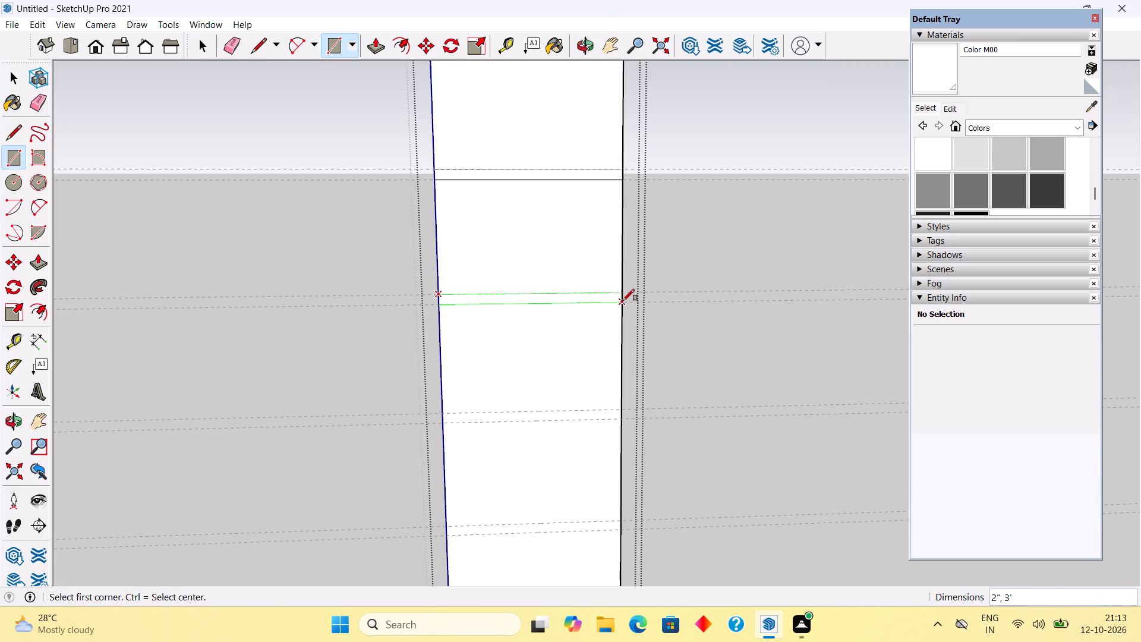
left_click(446, 413)
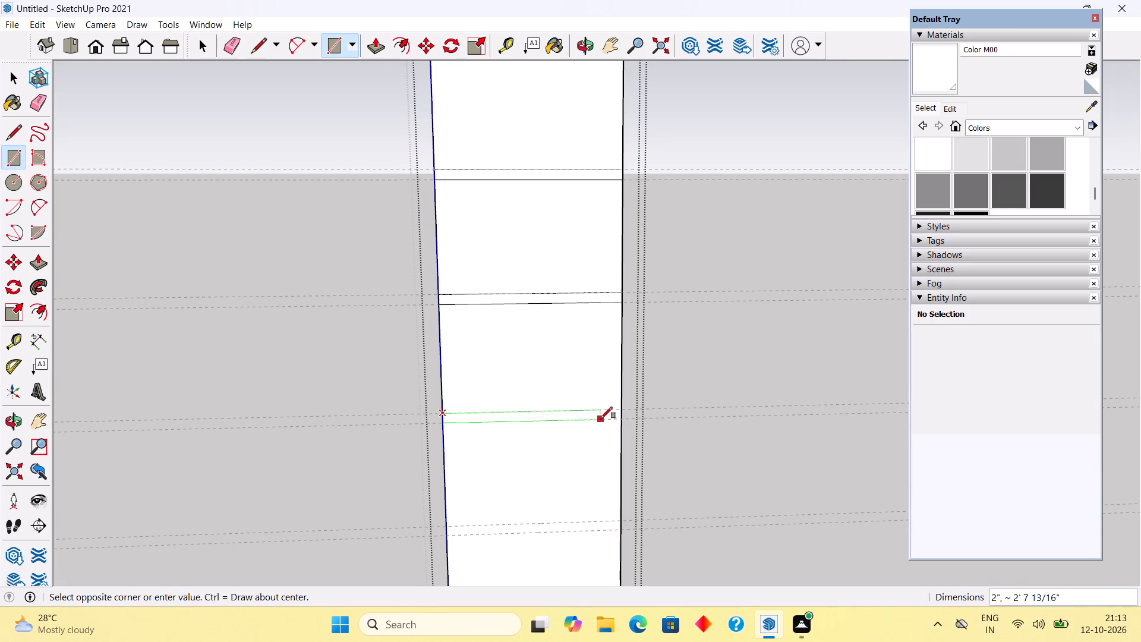
left_click(618, 418)
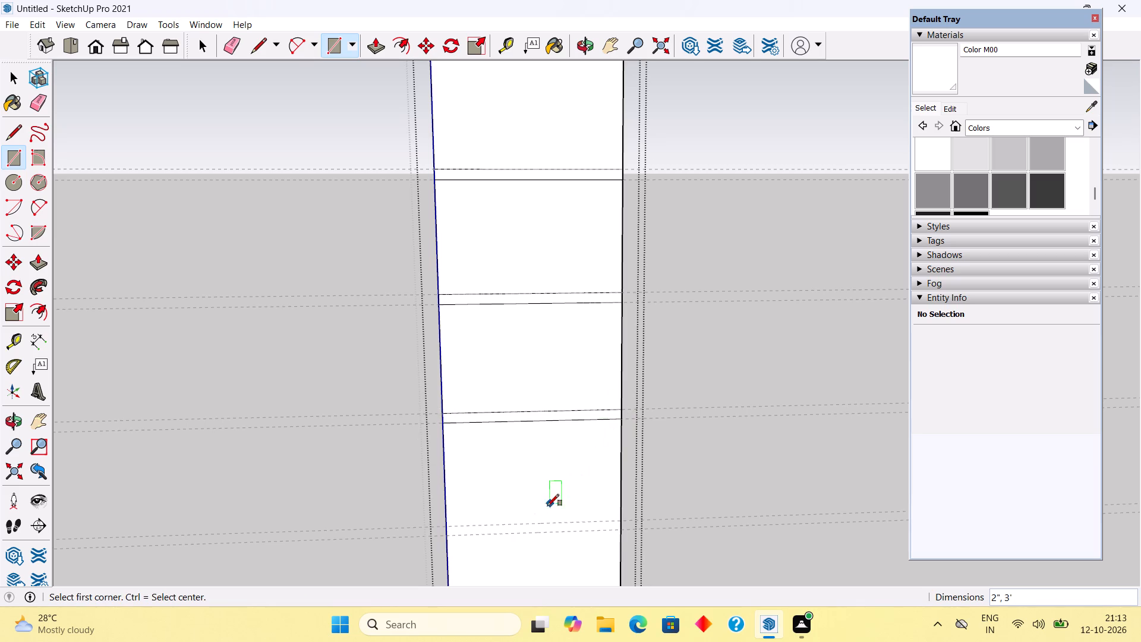
Draw 2" by 3' rectangles across the panel between the sixth through tenth guide pairs from the top.
scroll(479, 256, "down", 15)
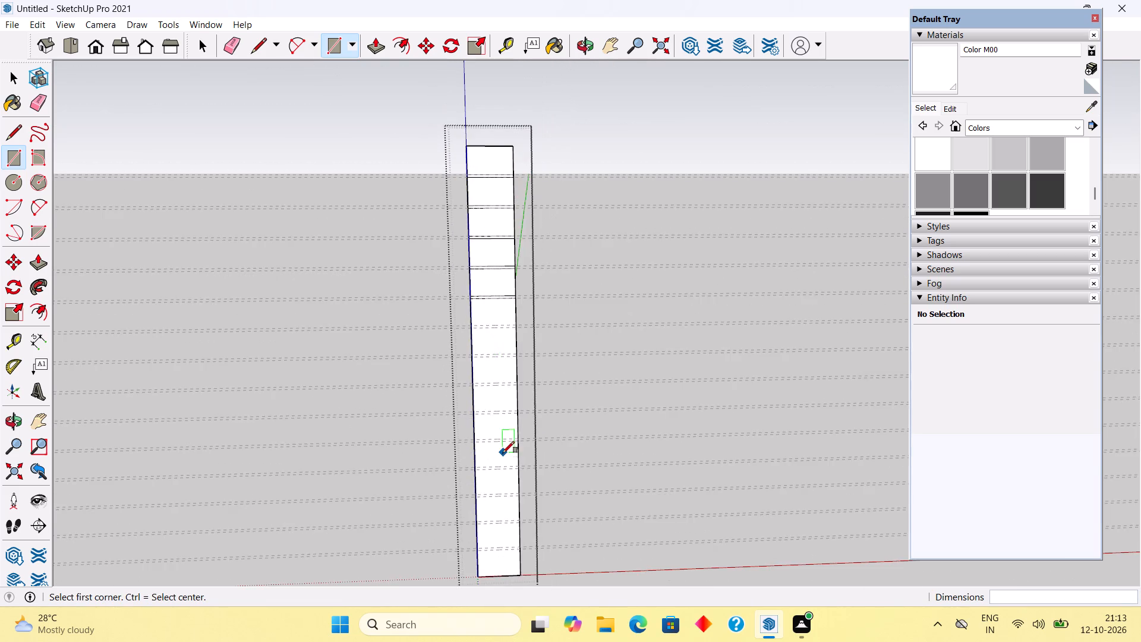
scroll(503, 460, "up", 5)
scroll(499, 529, "up", 4)
scroll(467, 203, "down", 4)
scroll(444, 103, "up", 4)
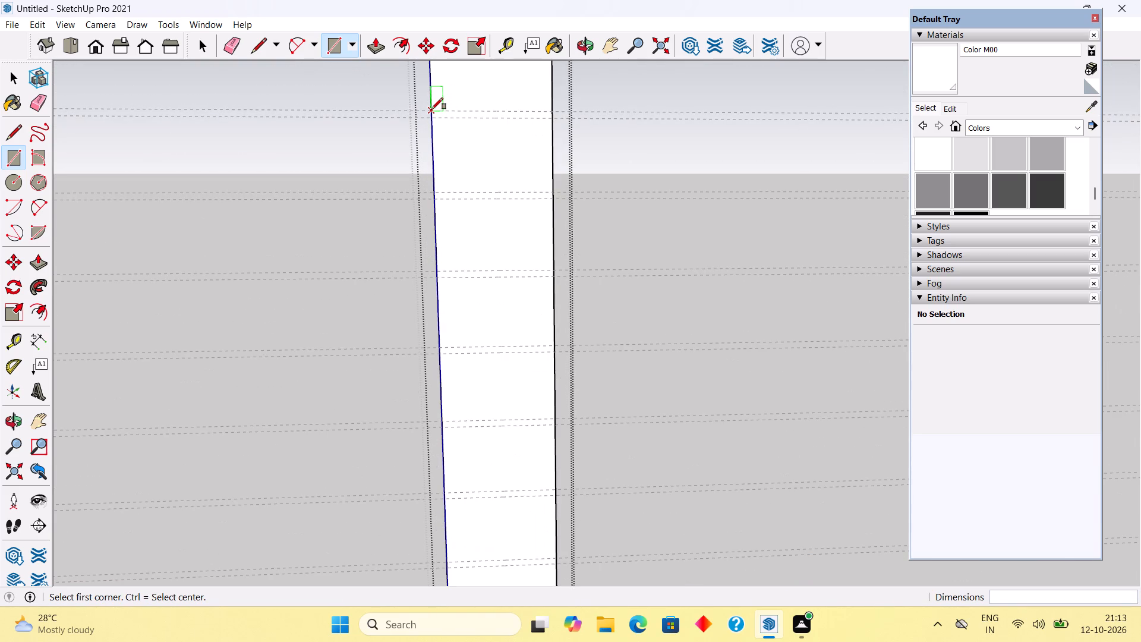
left_click(431, 109)
left_click(553, 118)
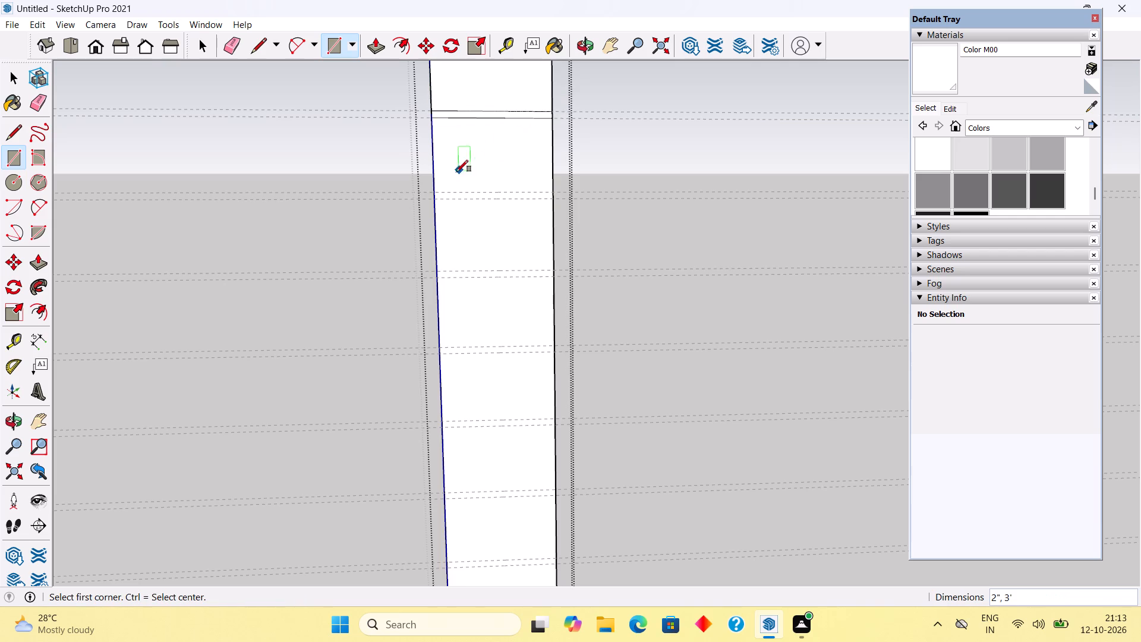
left_click(437, 191)
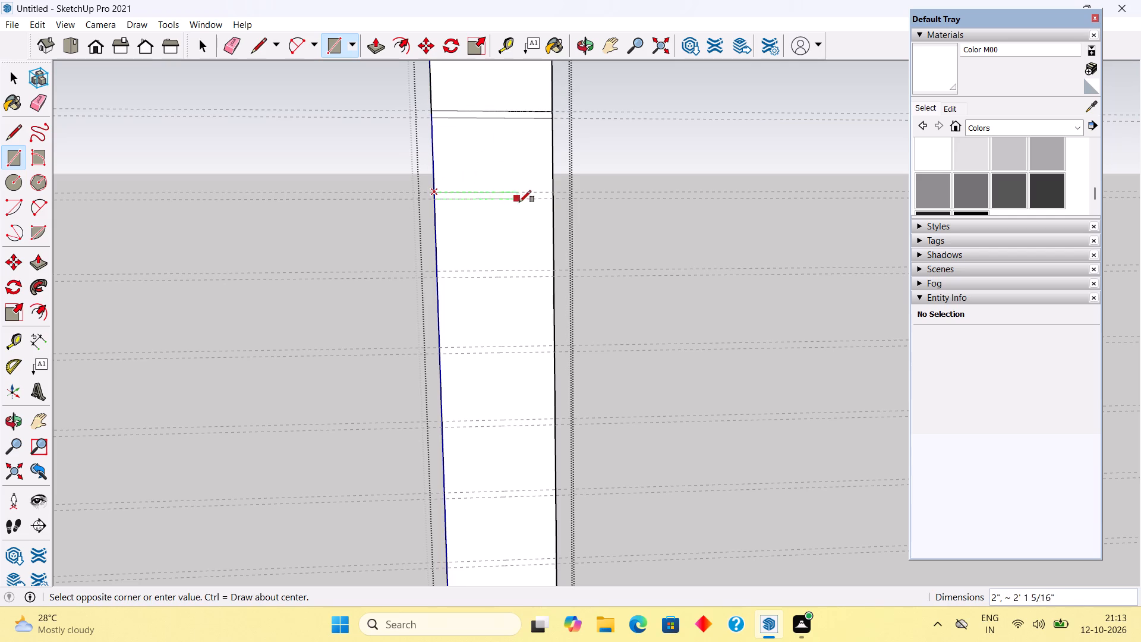
left_click(554, 200)
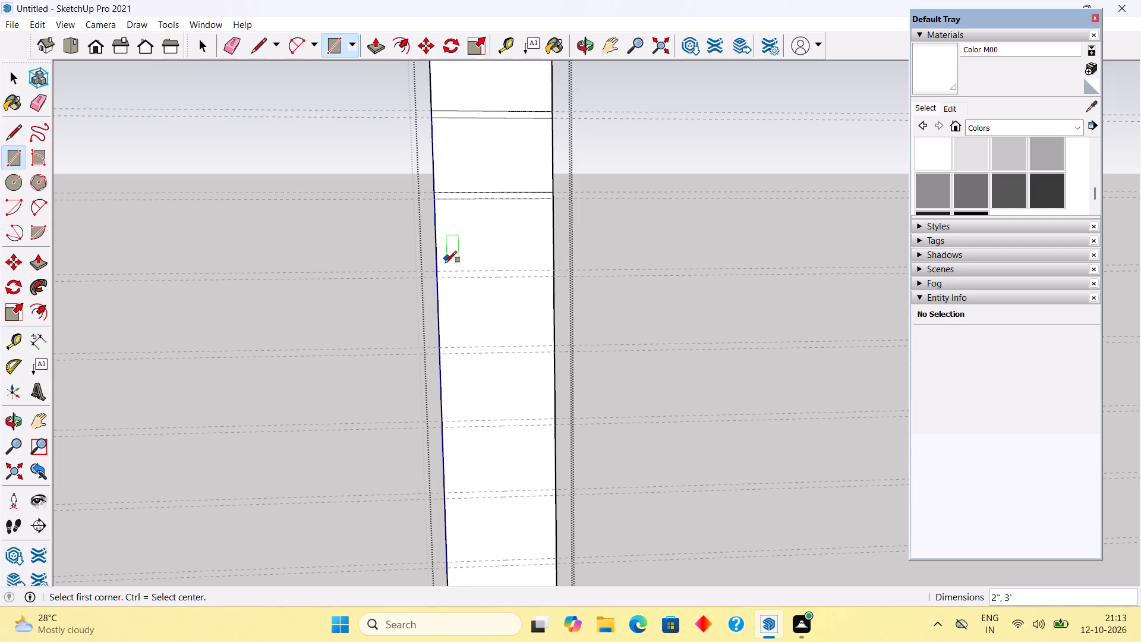
left_click(440, 270)
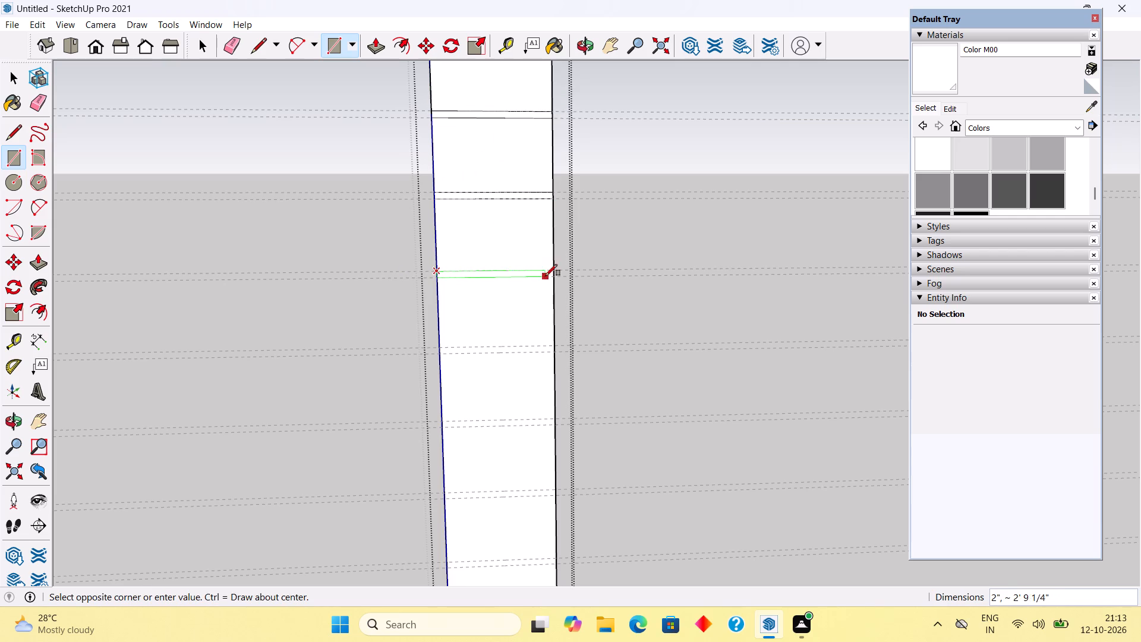
left_click(553, 278)
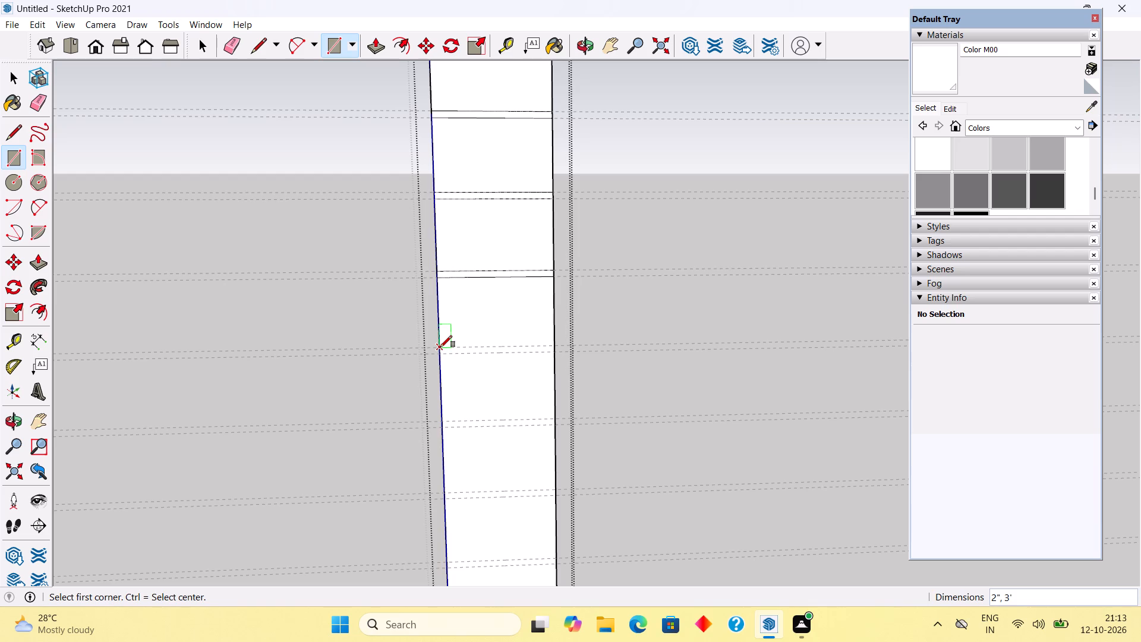
left_click(440, 347)
left_click(556, 354)
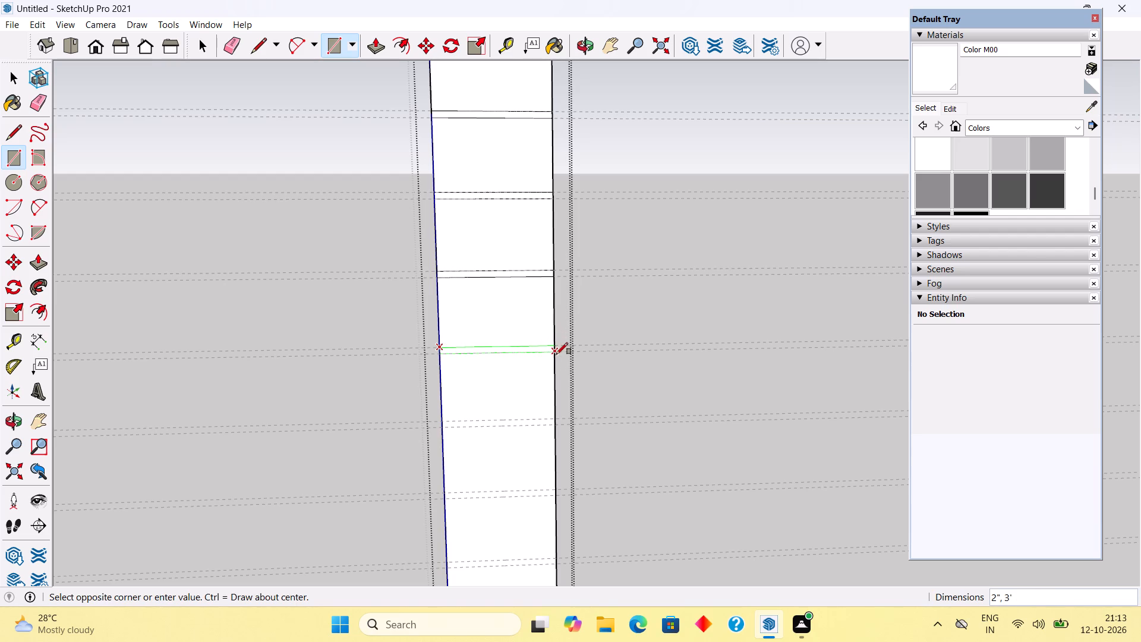
left_click(445, 421)
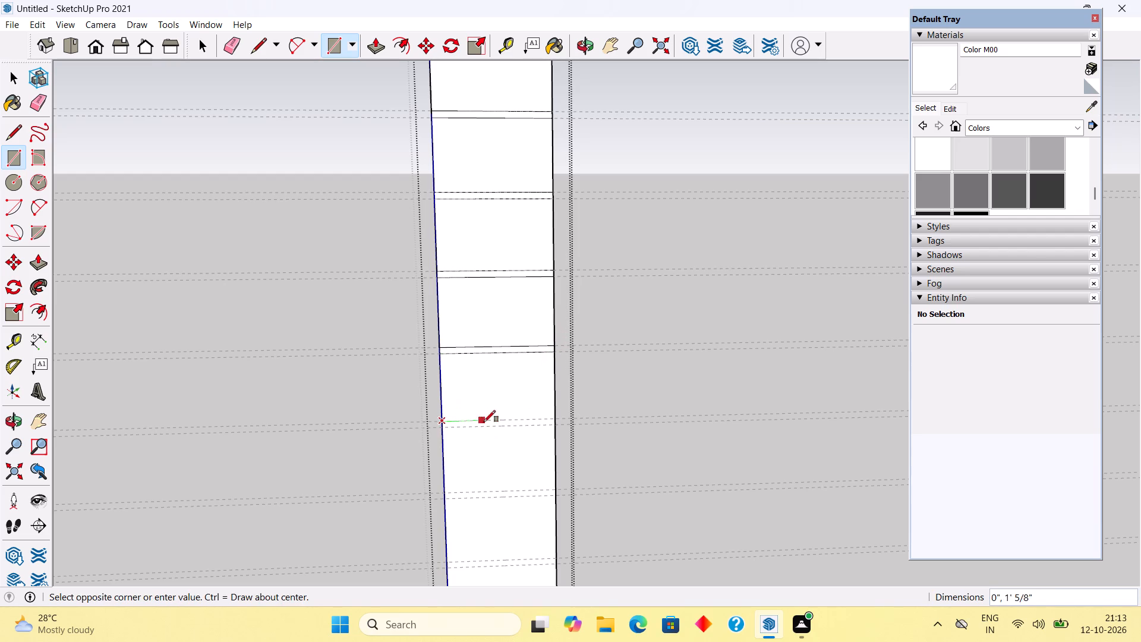
left_click(555, 427)
Draw 2" by 3' rectangles across the panel between each of the four lowest guide pairs.
scroll(557, 428, "down", 8)
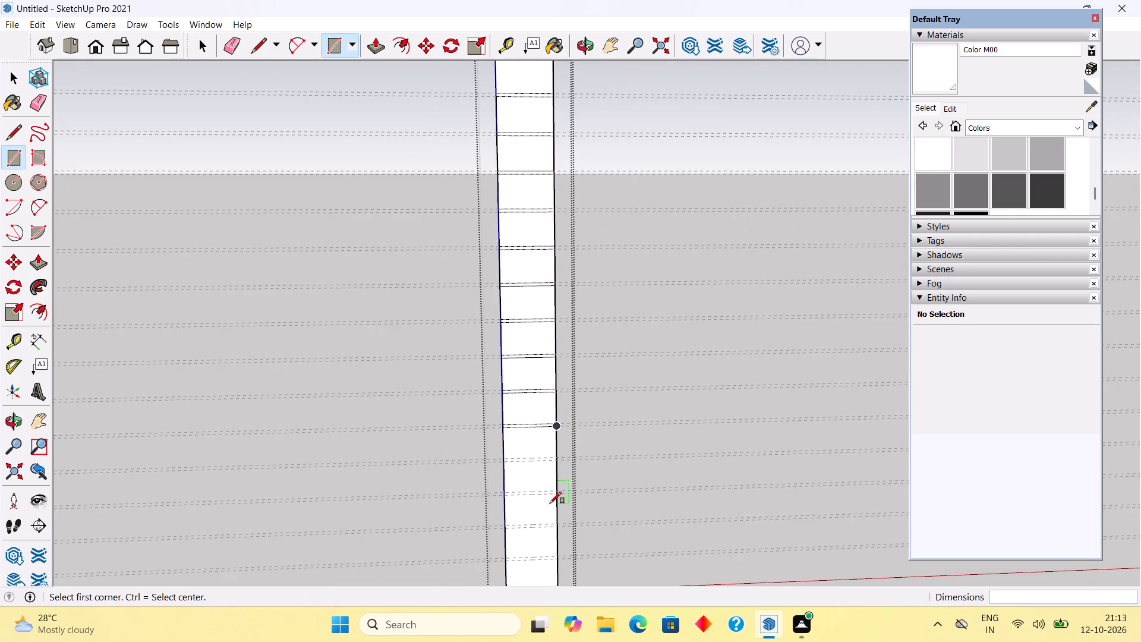
scroll(497, 282, "down", 5)
scroll(508, 545, "up", 11)
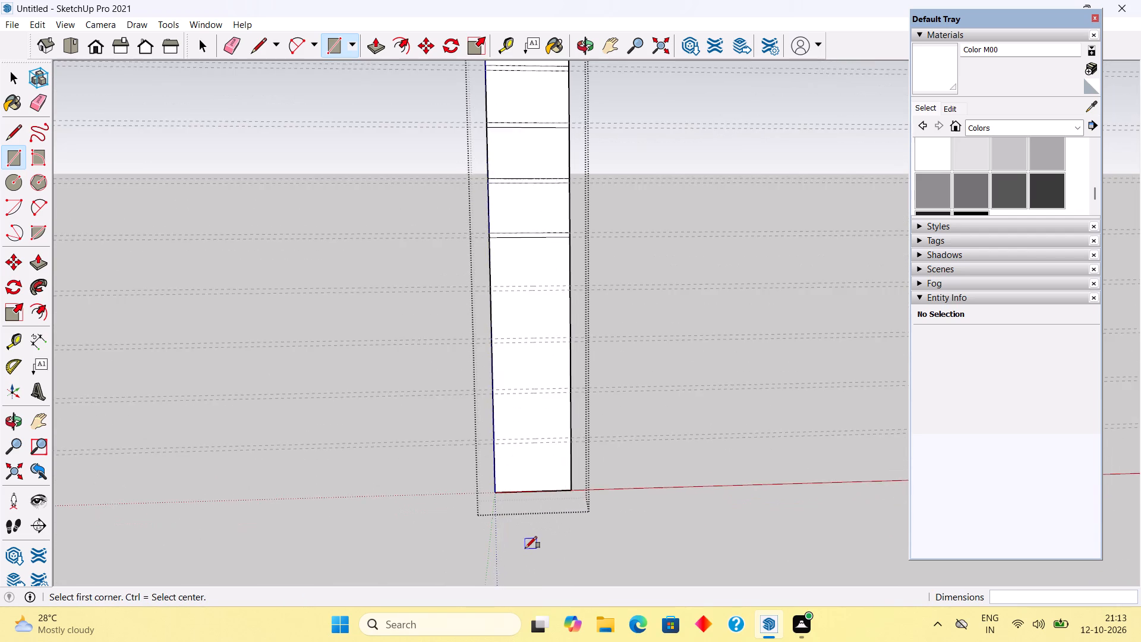
scroll(525, 548, "up", 5)
scroll(473, 149, "up", 2)
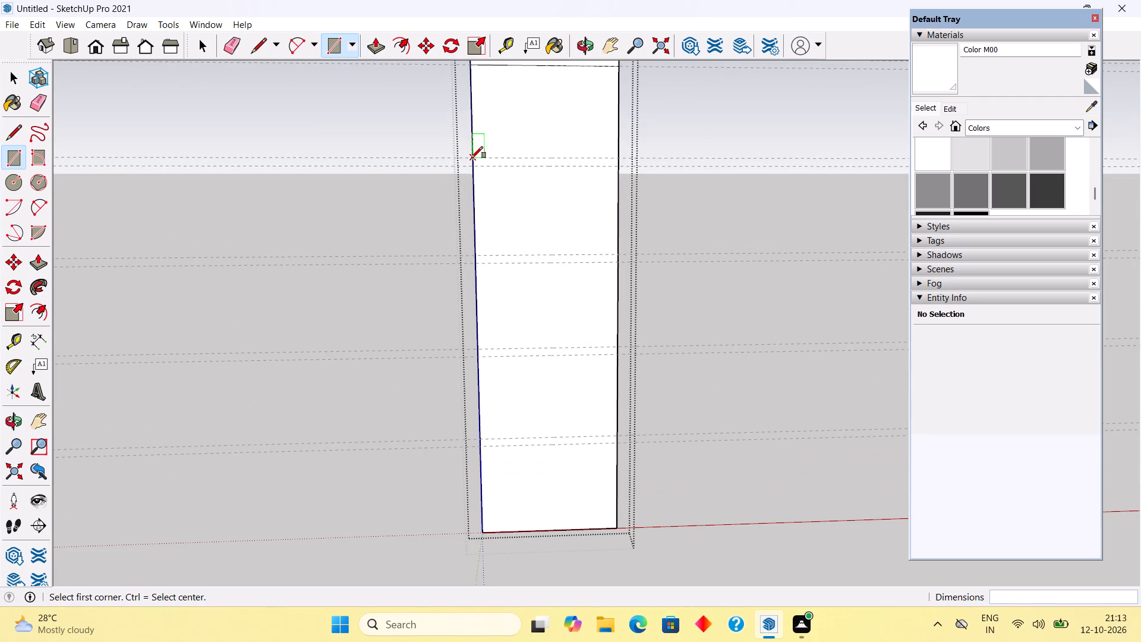
left_click(471, 158)
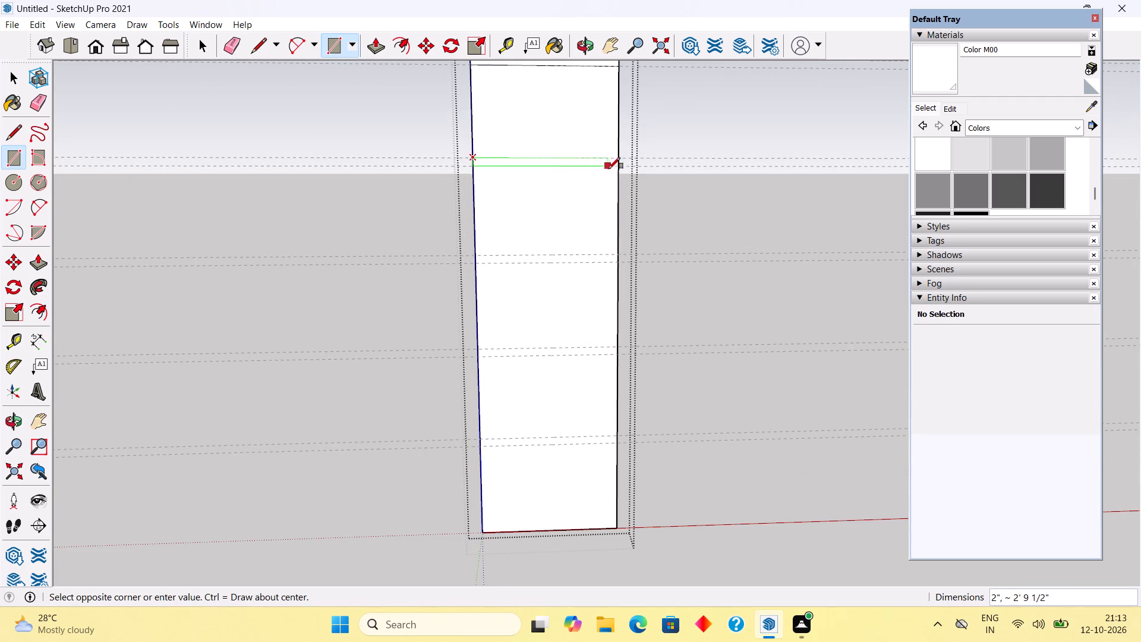
left_click(618, 169)
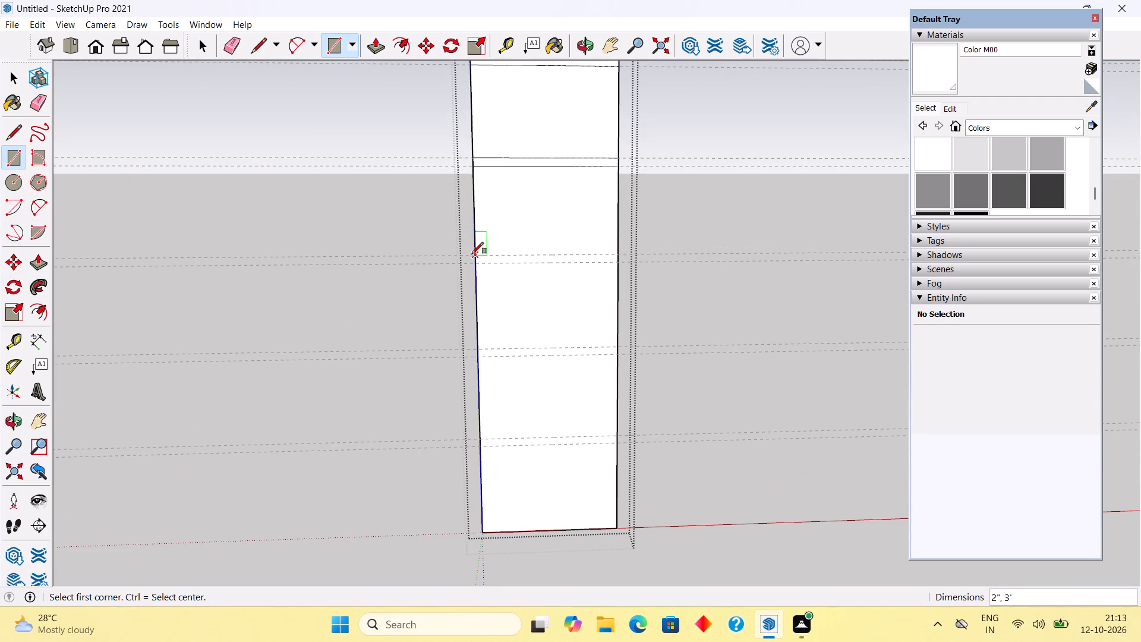
left_click(474, 254)
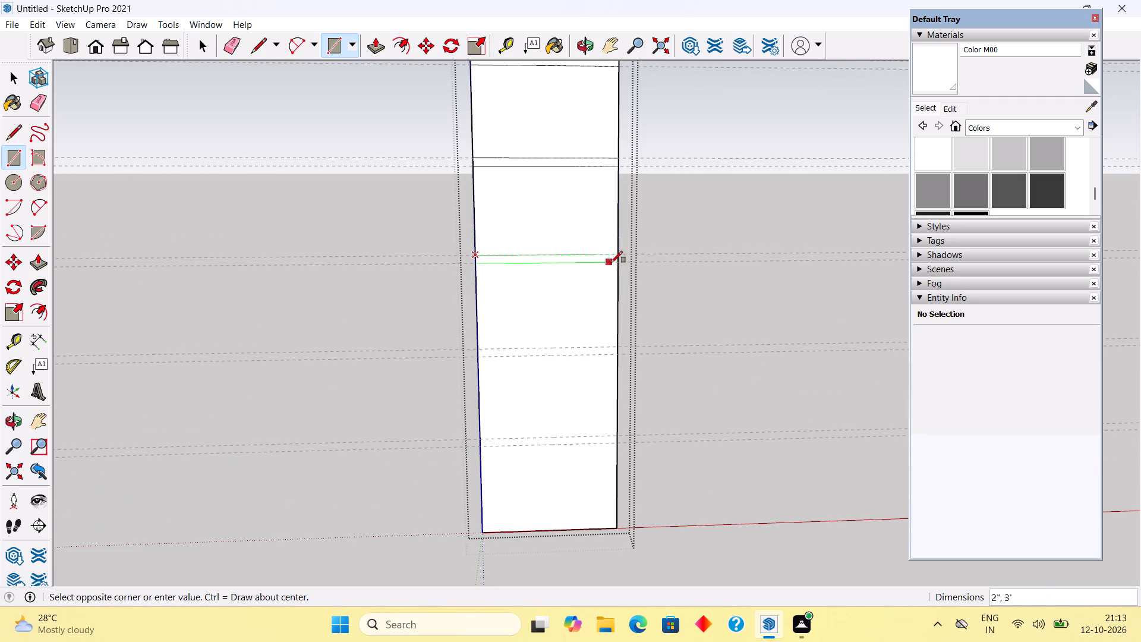
left_click(615, 262)
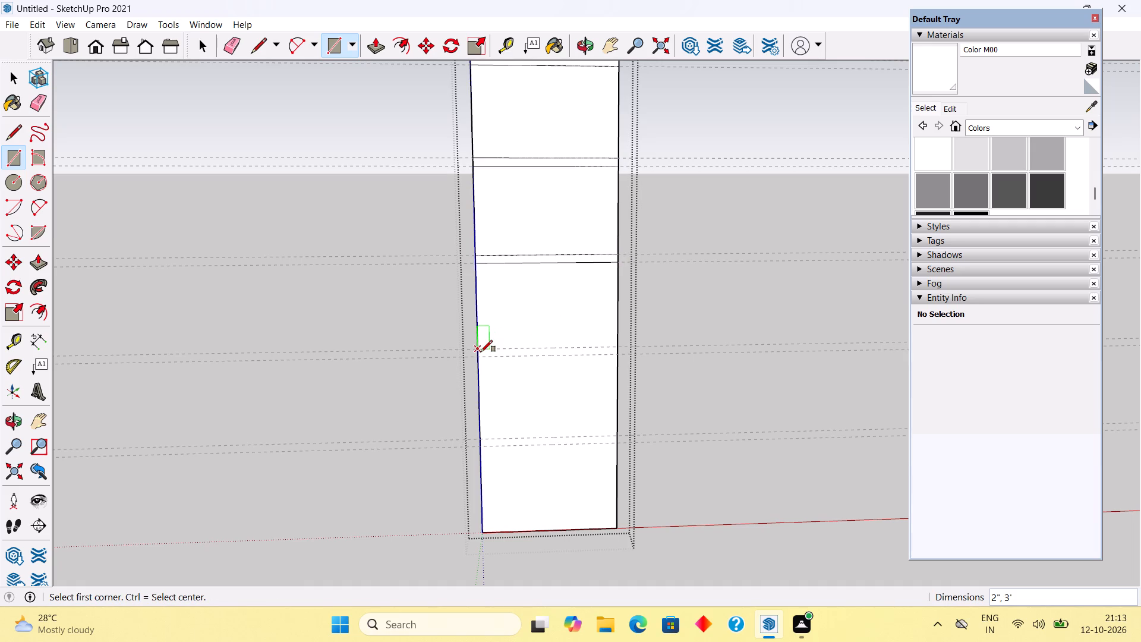
left_click(481, 352)
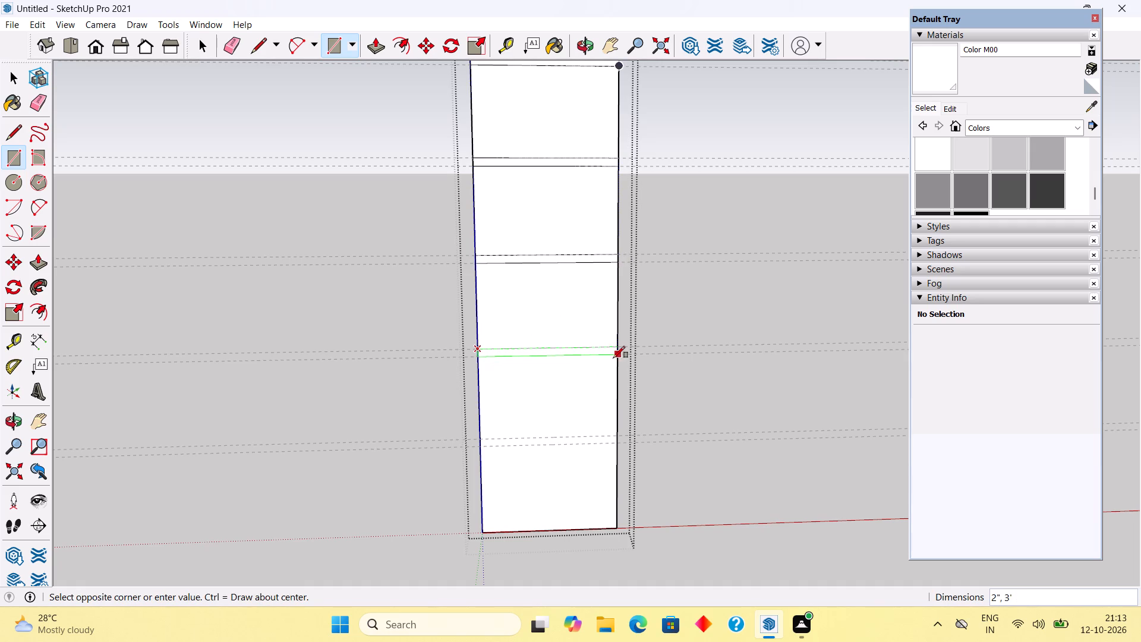
left_click(613, 358)
left_click(483, 436)
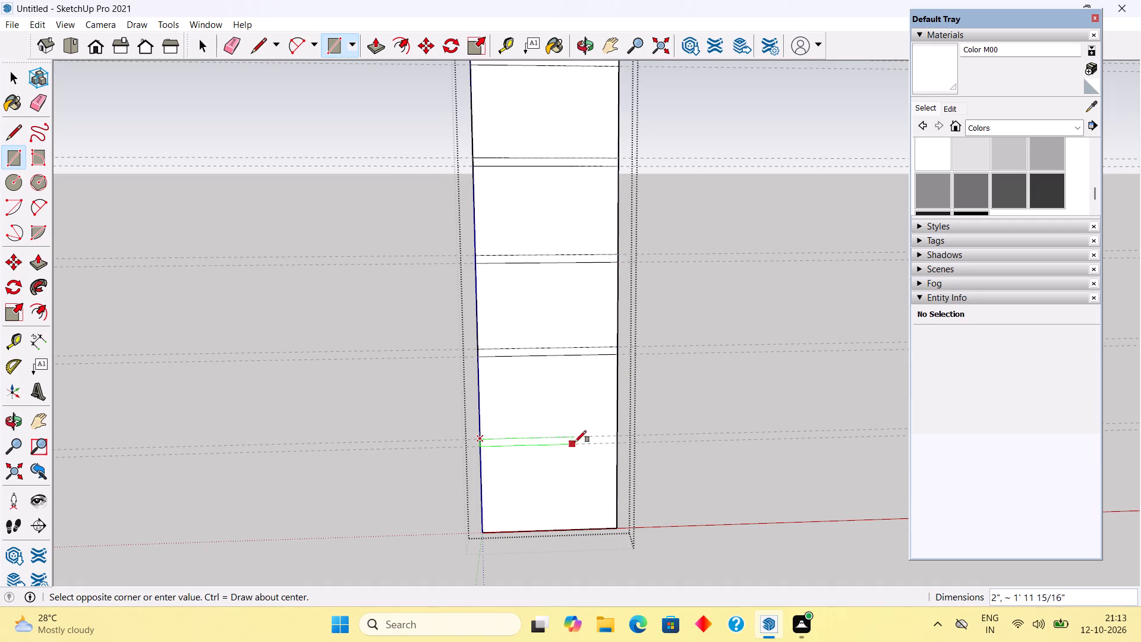
left_click(616, 445)
key("space")
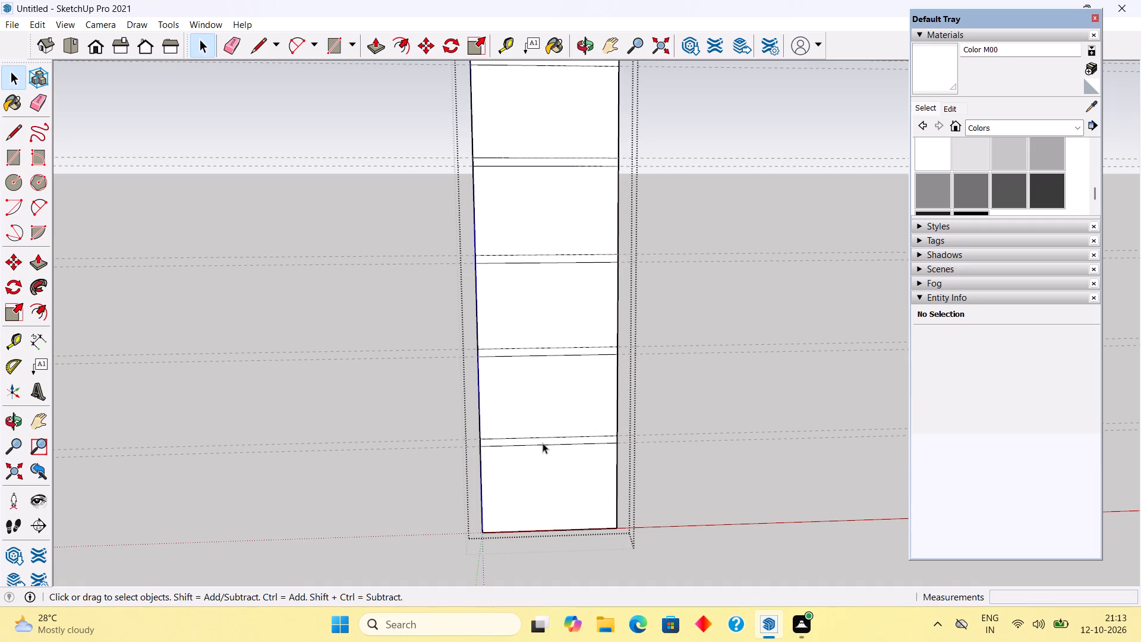
Push the lowest band on the panel face inward by 0.5" to form a groove.
middle_click_drag(436, 415, 781, 367)
scroll(584, 449, "up", 11)
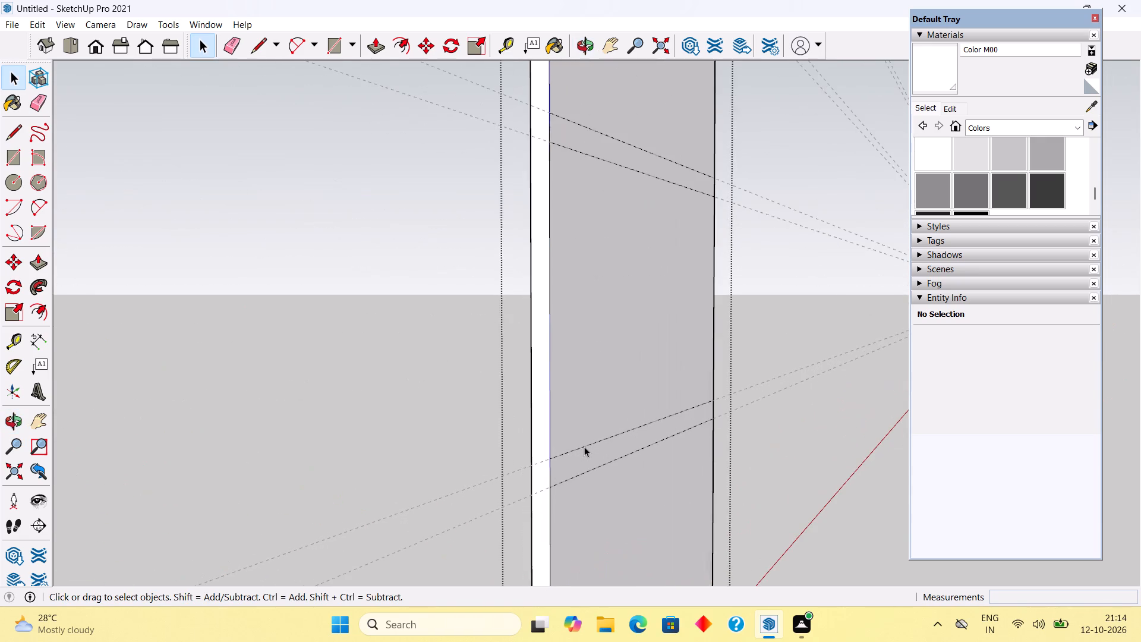
left_click(569, 476)
scroll(568, 476, "up", 4)
key("p")
left_click(568, 476)
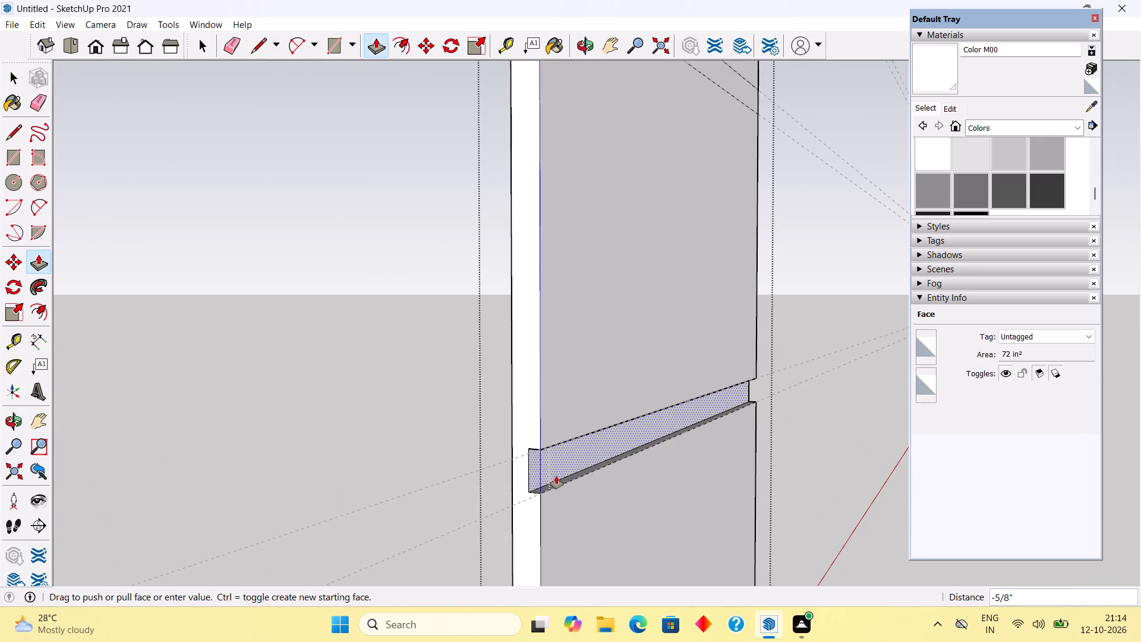
type(".5\"")
key("Return")
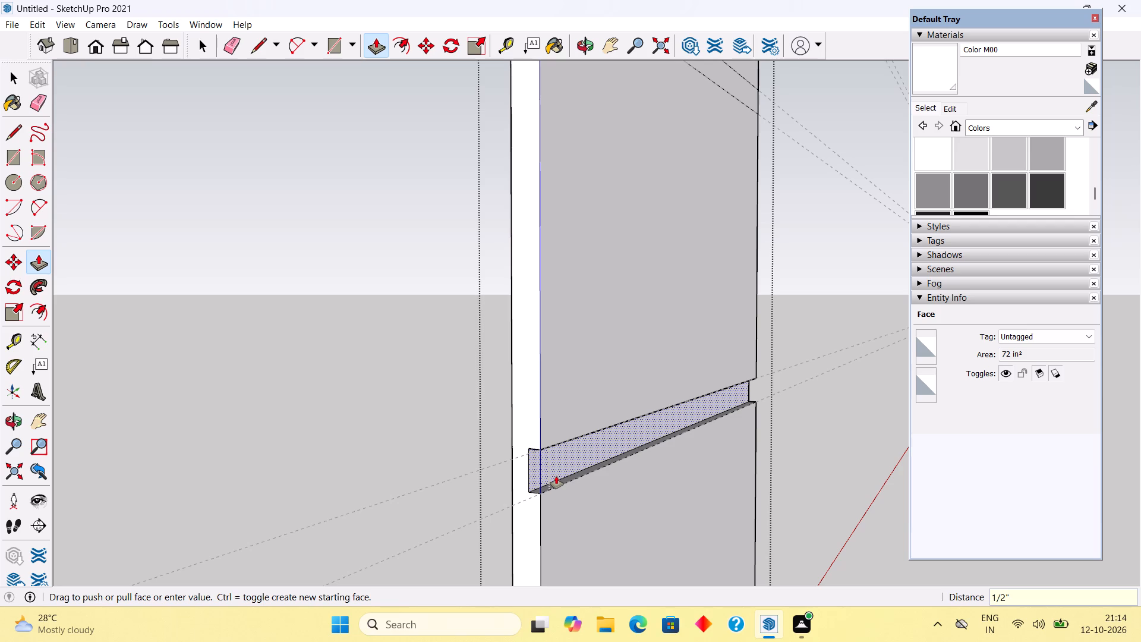
Push the second, third and fourth bands from the bottom inward by the same 1/2" depth.
scroll(556, 476, "down", 7)
scroll(545, 423, "down", 6)
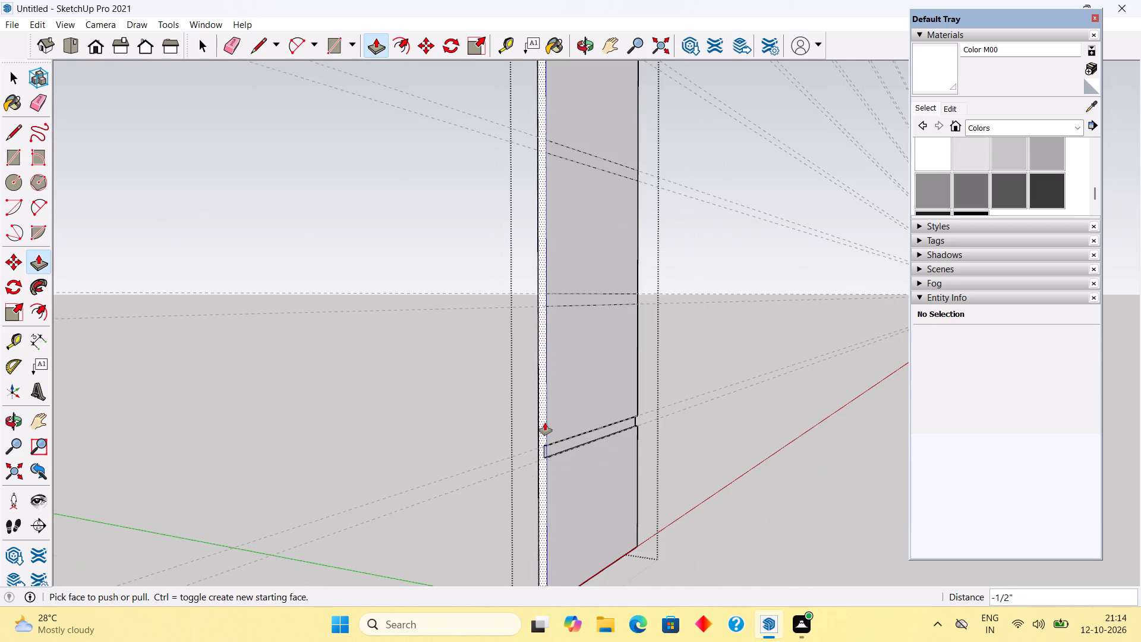
double_click(557, 301)
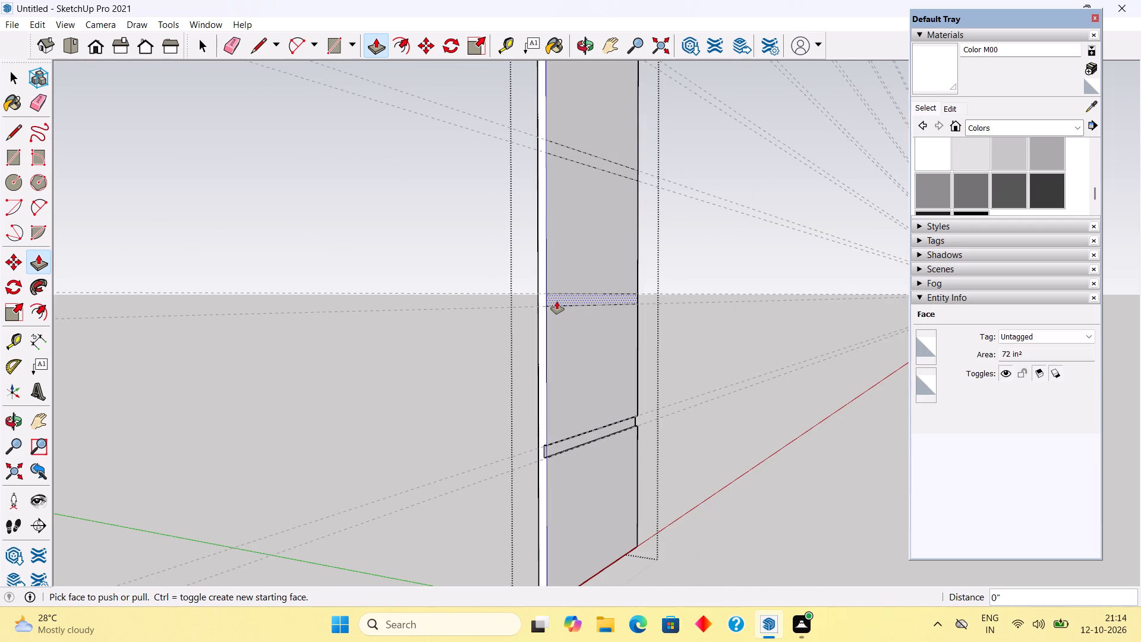
scroll(515, 131, "down", 16)
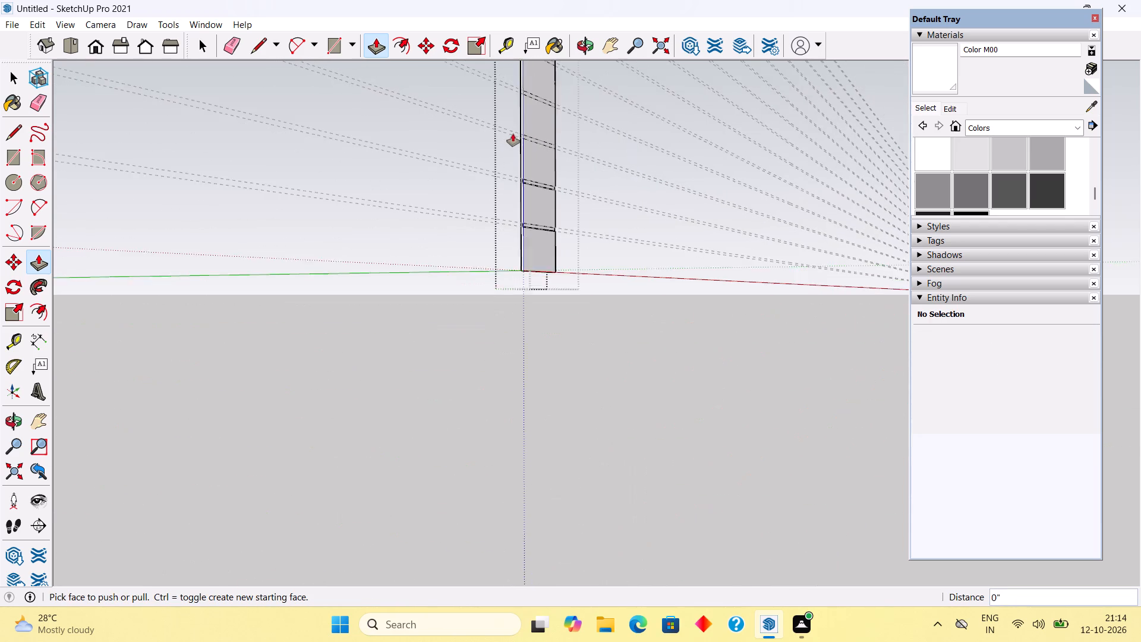
scroll(513, 134, "down", 1)
scroll(526, 71, "up", 15)
scroll(533, 110, "down", 2)
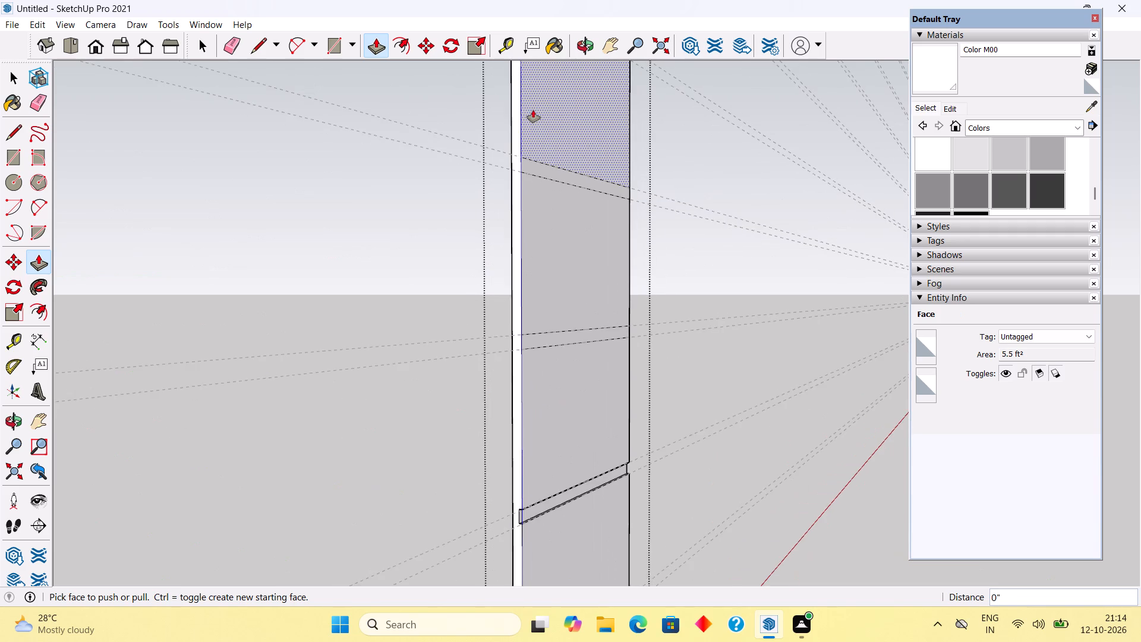
double_click(534, 319)
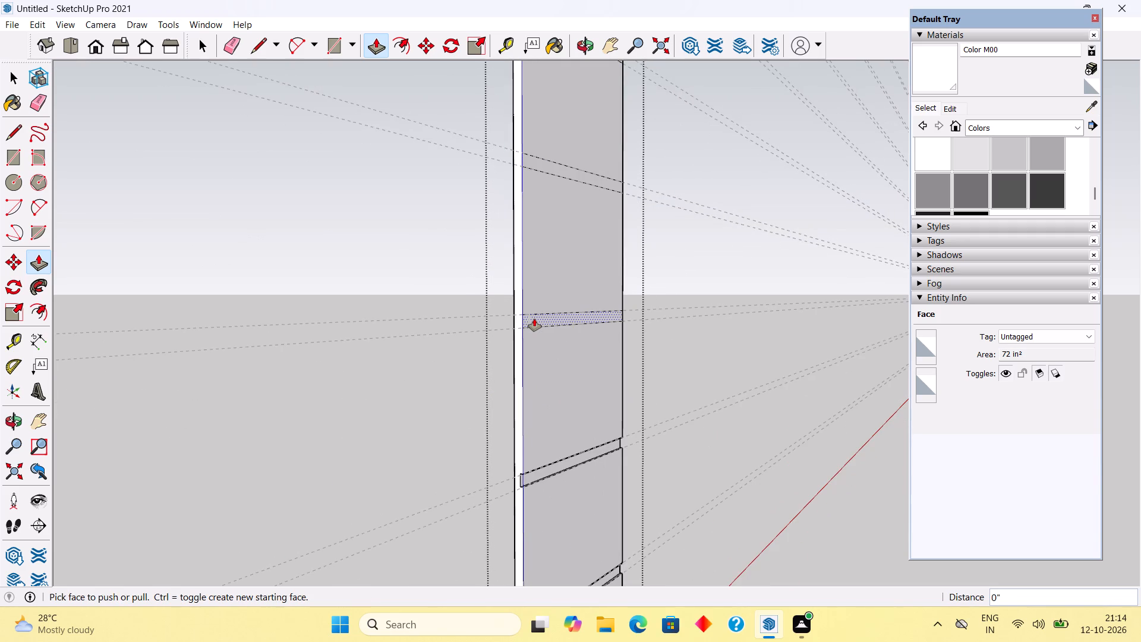
double_click(532, 163)
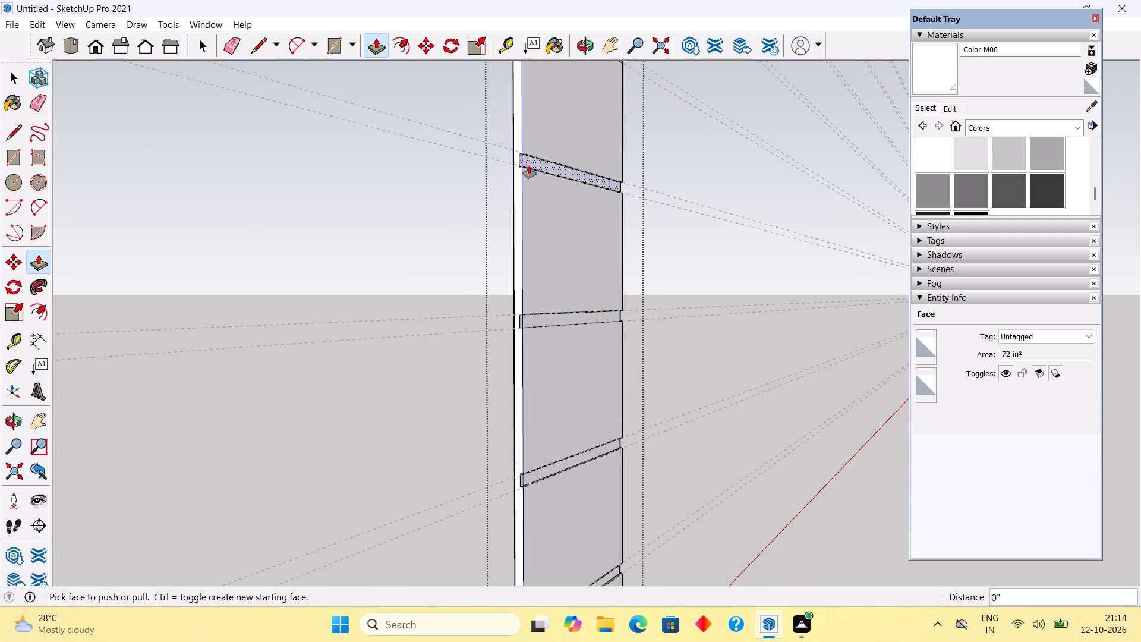
Recess the fifth through eighth bands from the bottom by the same 1/2" depth.
scroll(528, 168, "down", 20)
scroll(528, 168, "down", 20)
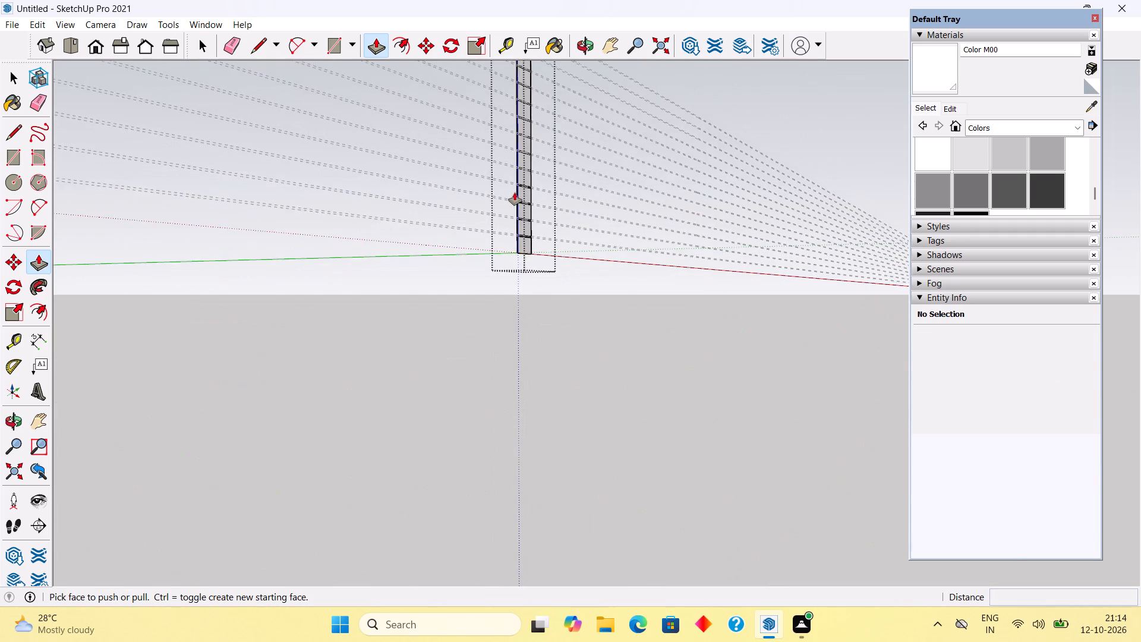
scroll(515, 193, "down", 7)
scroll(525, 75, "up", 20)
scroll(525, 75, "up", 1)
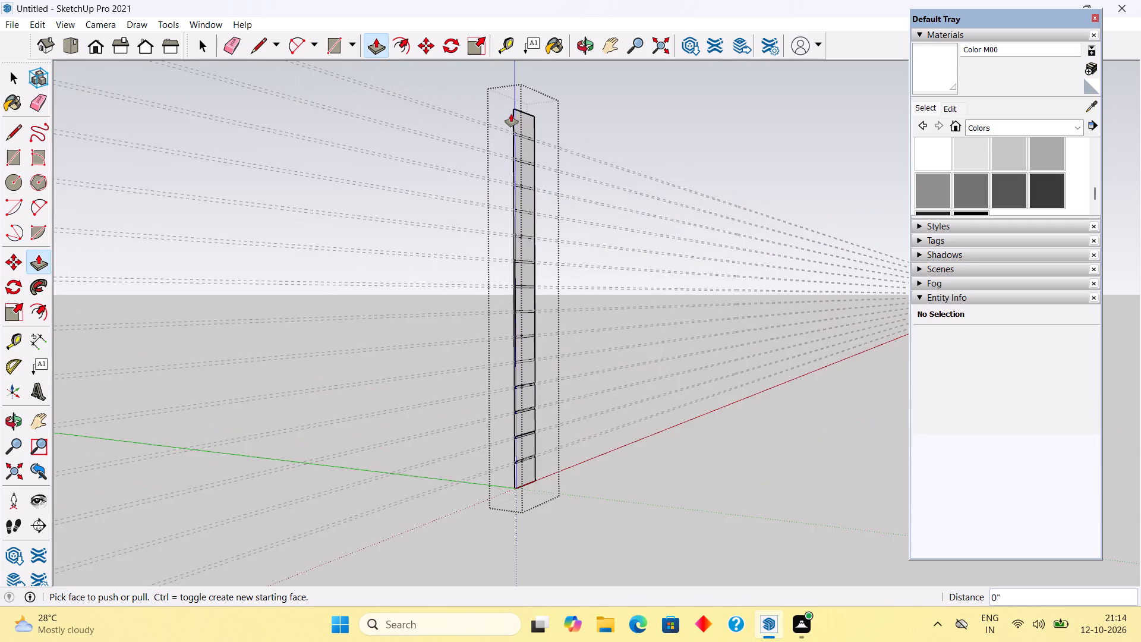
scroll(519, 111, "up", 3)
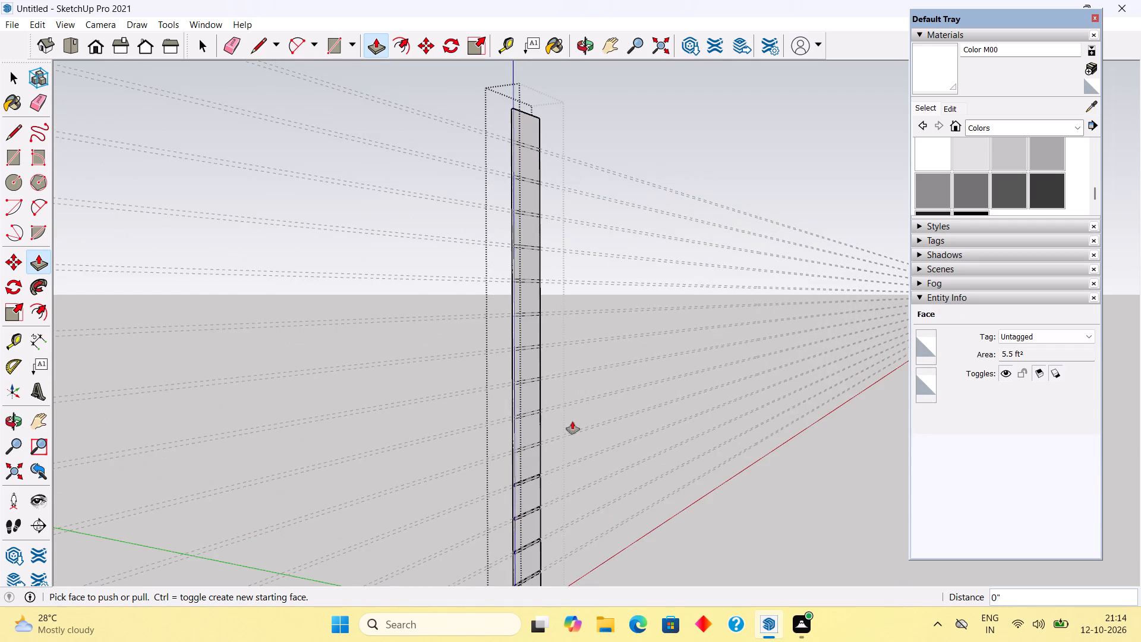
scroll(540, 454, "up", 9)
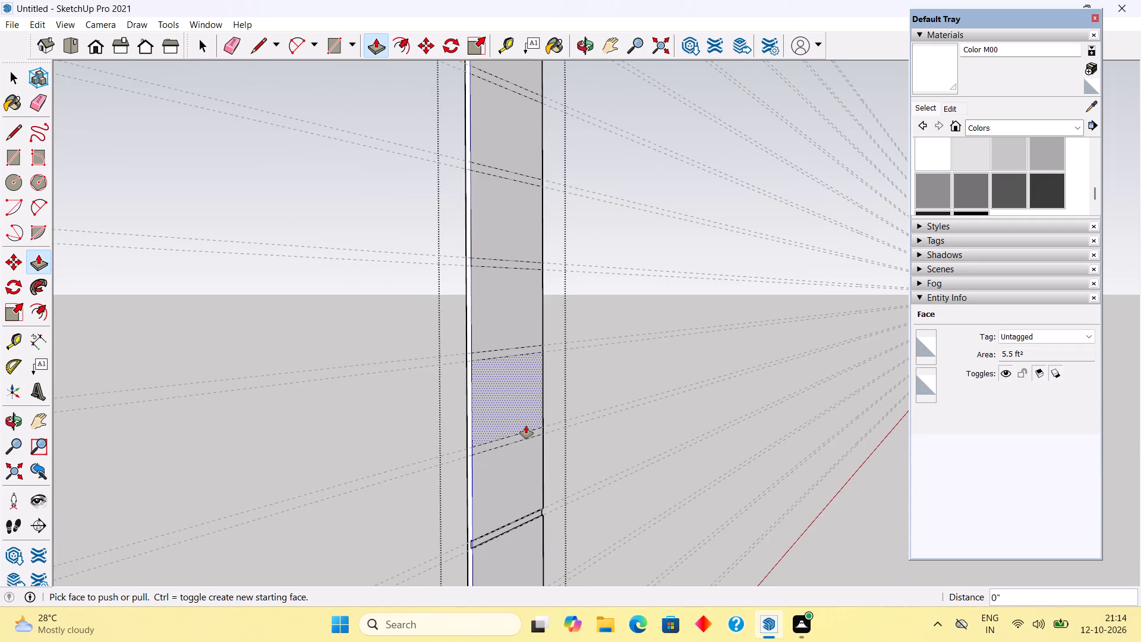
double_click(519, 439)
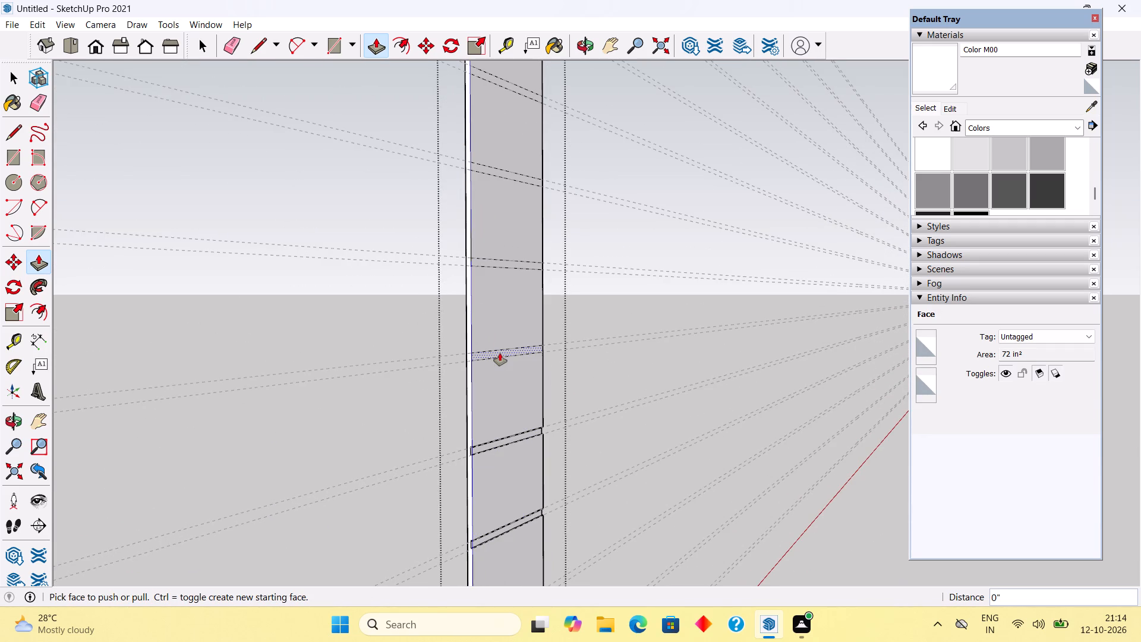
double_click(500, 353)
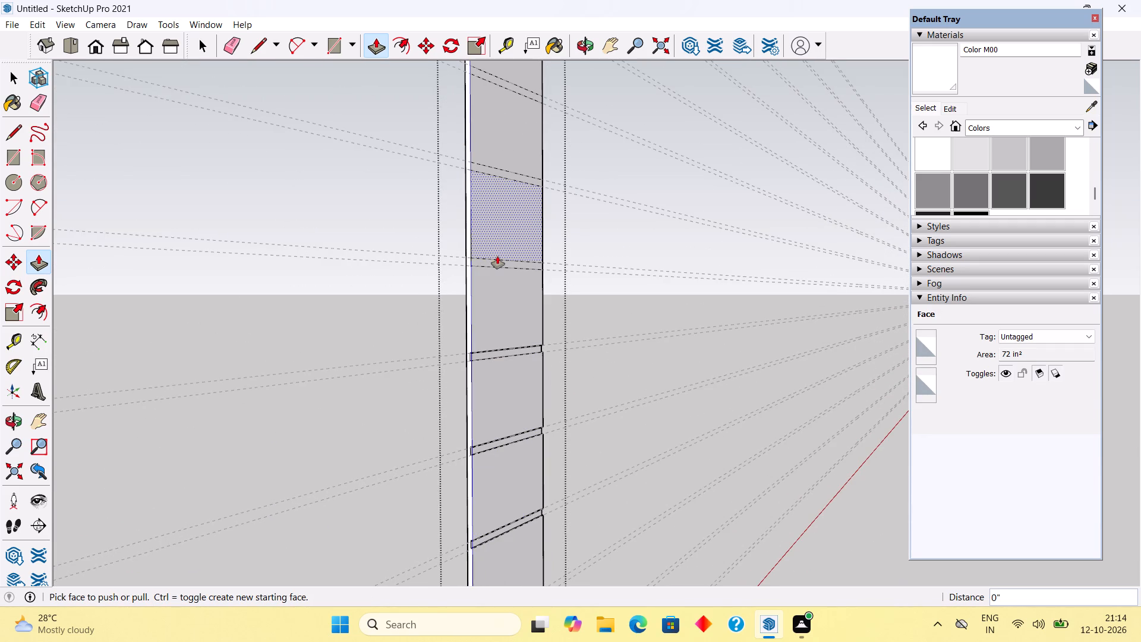
double_click(496, 263)
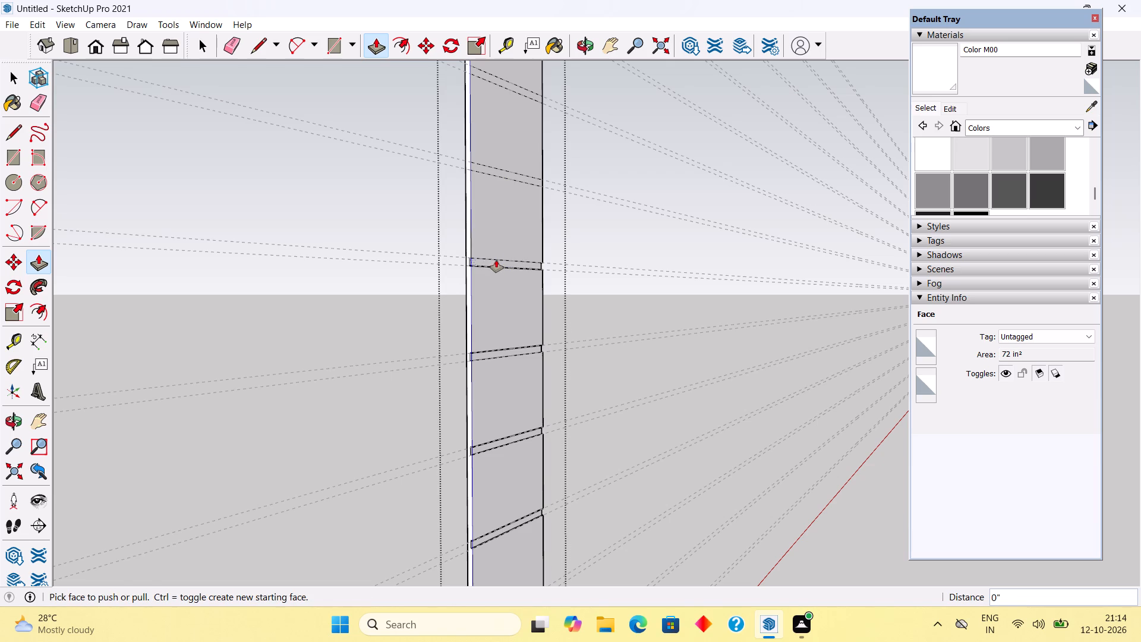
double_click(484, 171)
Recess the remaining six bands, from the ninth up to the topmost, by the same 1/2" depth.
scroll(482, 172, "down", 12)
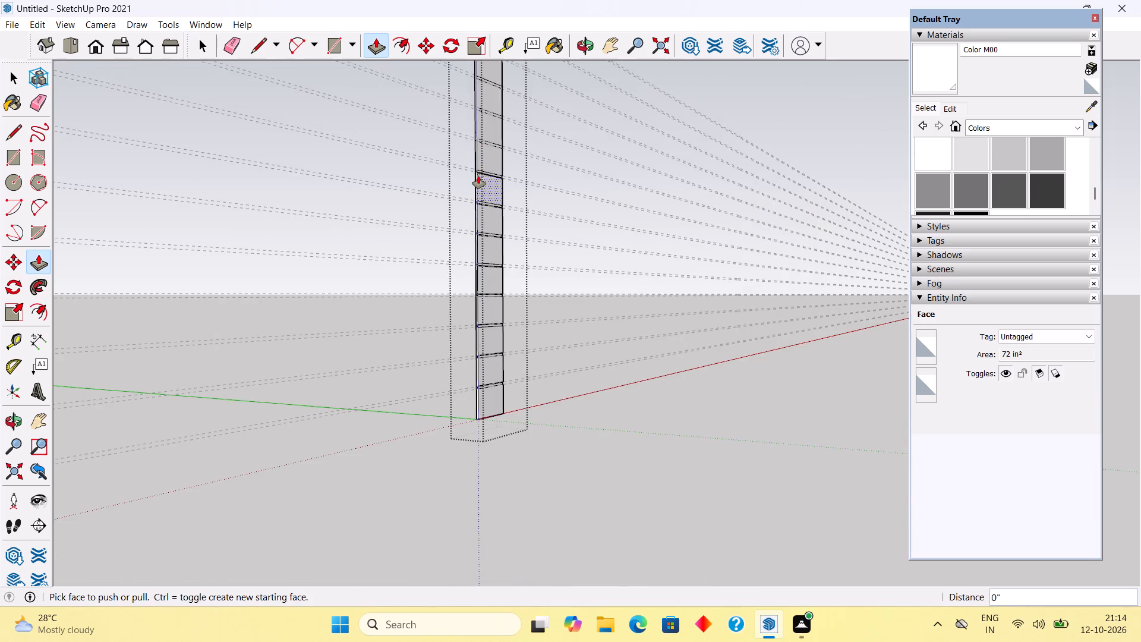
scroll(478, 176, "down", 6)
scroll(507, 60, "up", 17)
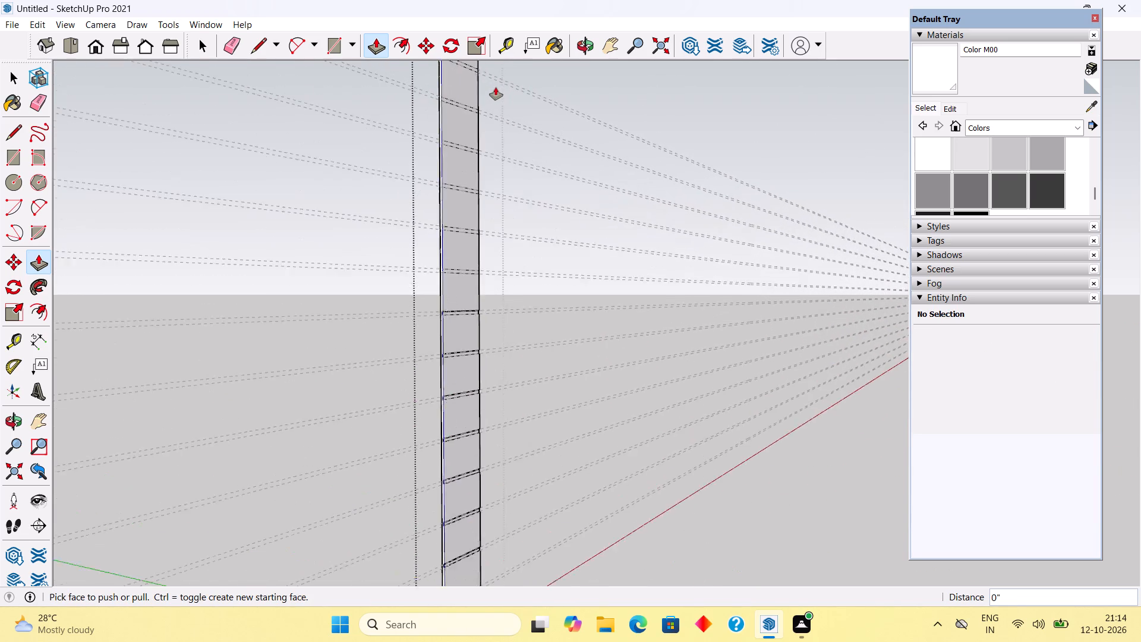
scroll(496, 87, "up", 9)
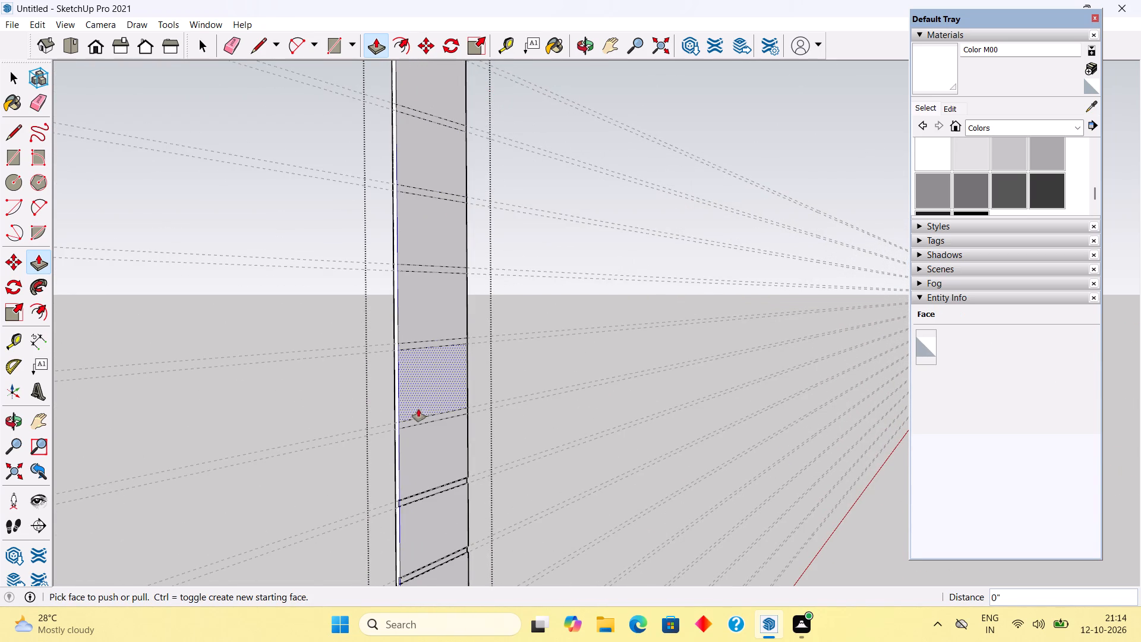
double_click(418, 419)
double_click(415, 345)
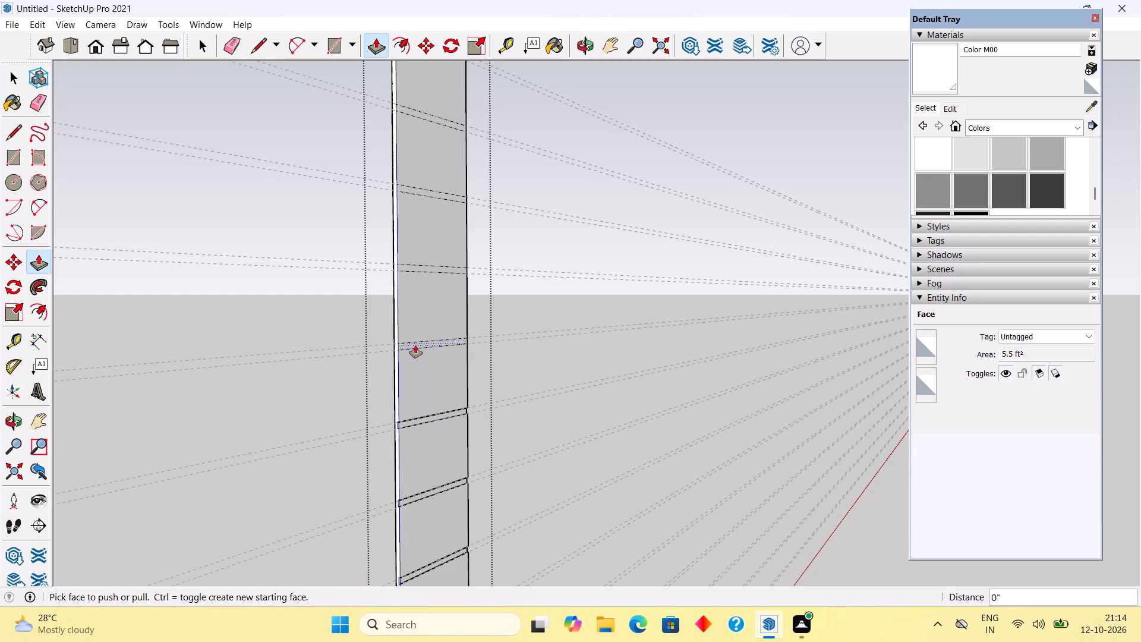
double_click(402, 265)
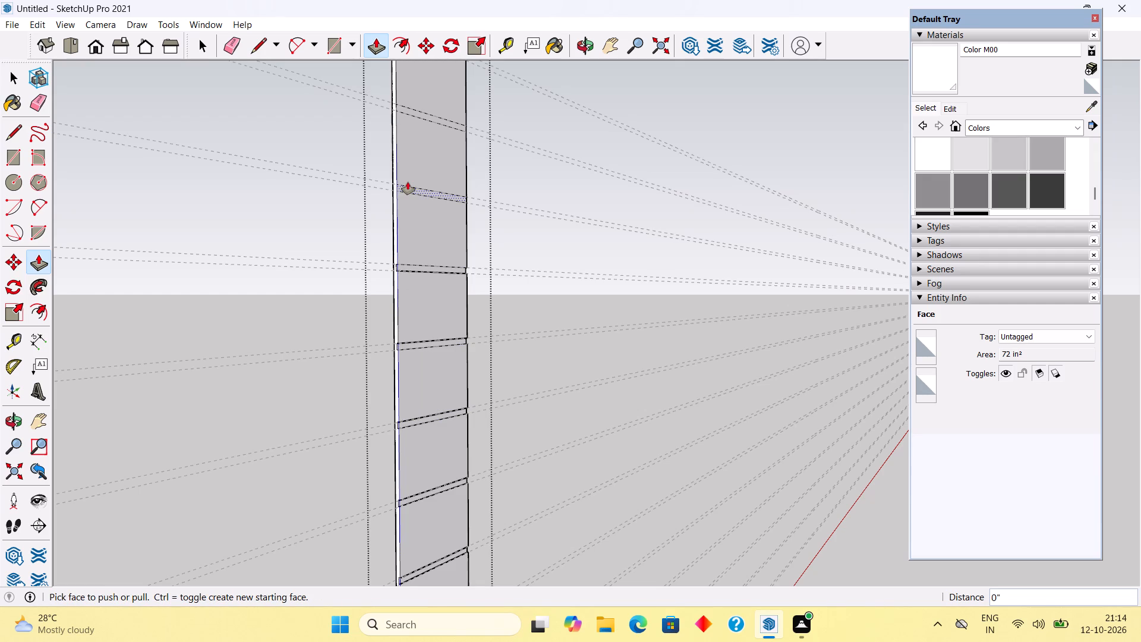
double_click(409, 188)
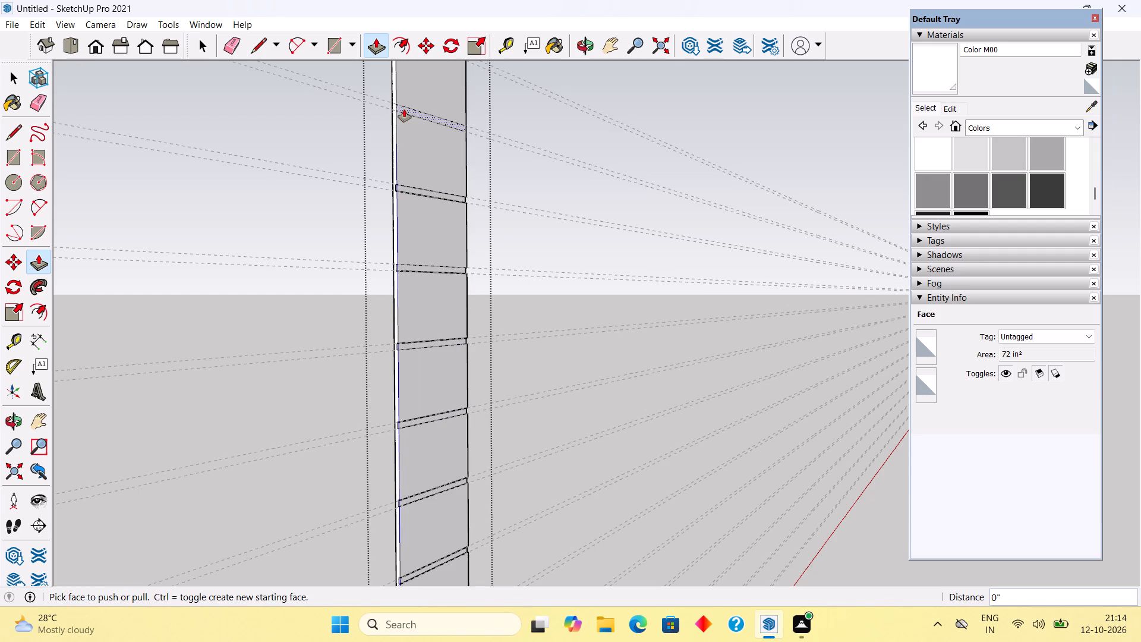
double_click(404, 109)
scroll(405, 110, "down", 16)
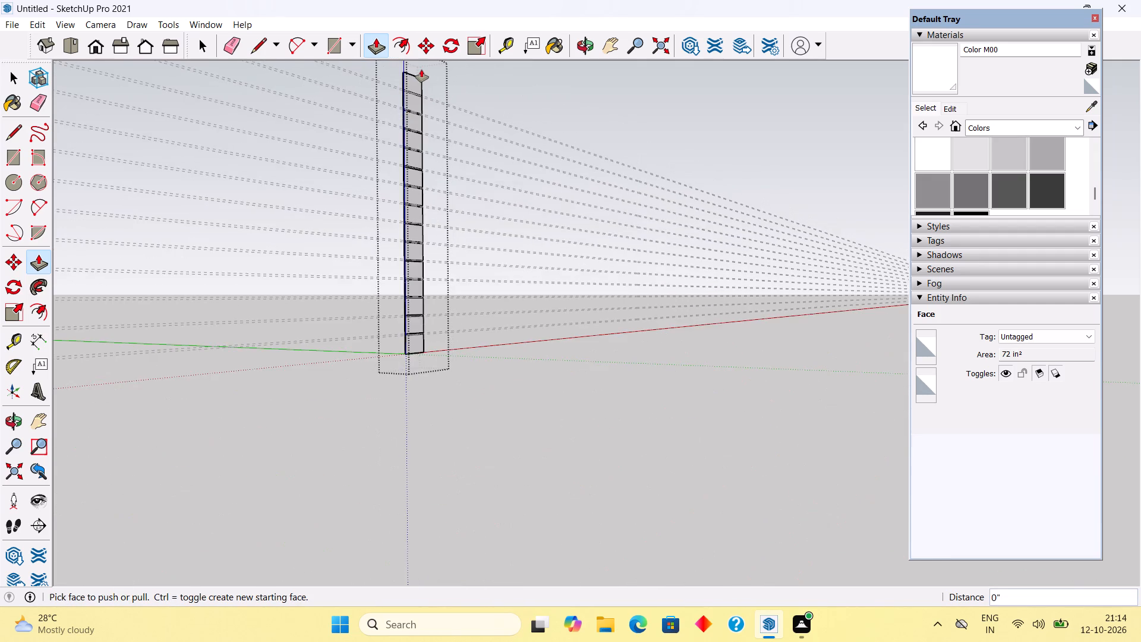
scroll(423, 66, "up", 20)
scroll(423, 66, "up", 8)
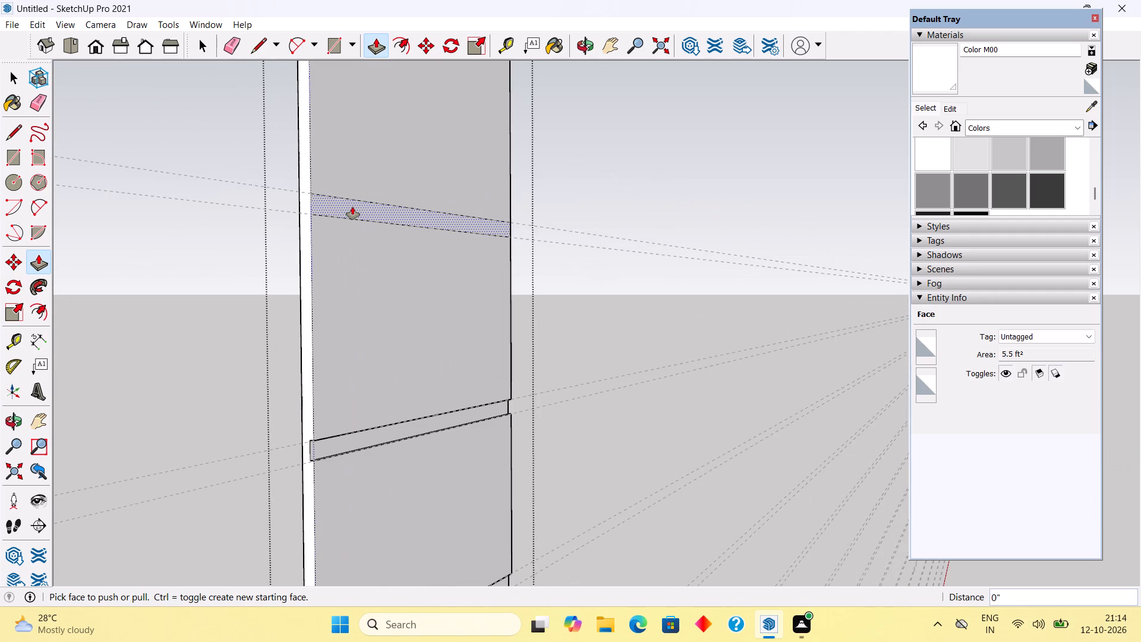
double_click(352, 207)
key("space")
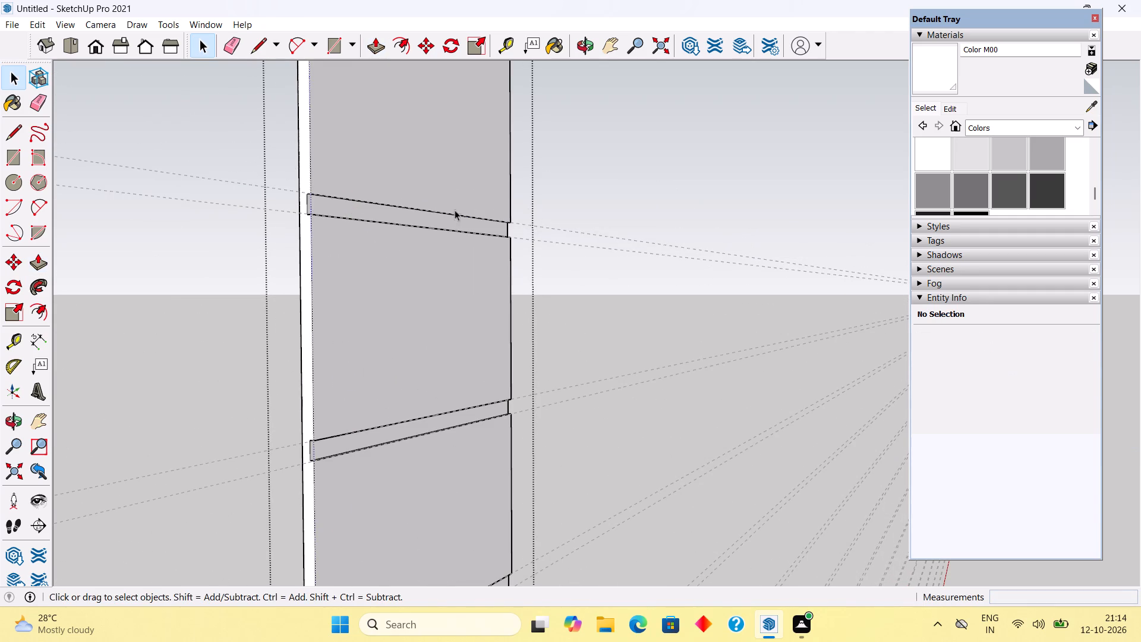
Finish editing the grooved panel group and delete all construction guides from the model.
left_click(578, 188)
middle_click_drag(578, 187, 438, 323)
scroll(438, 323, "down", 10)
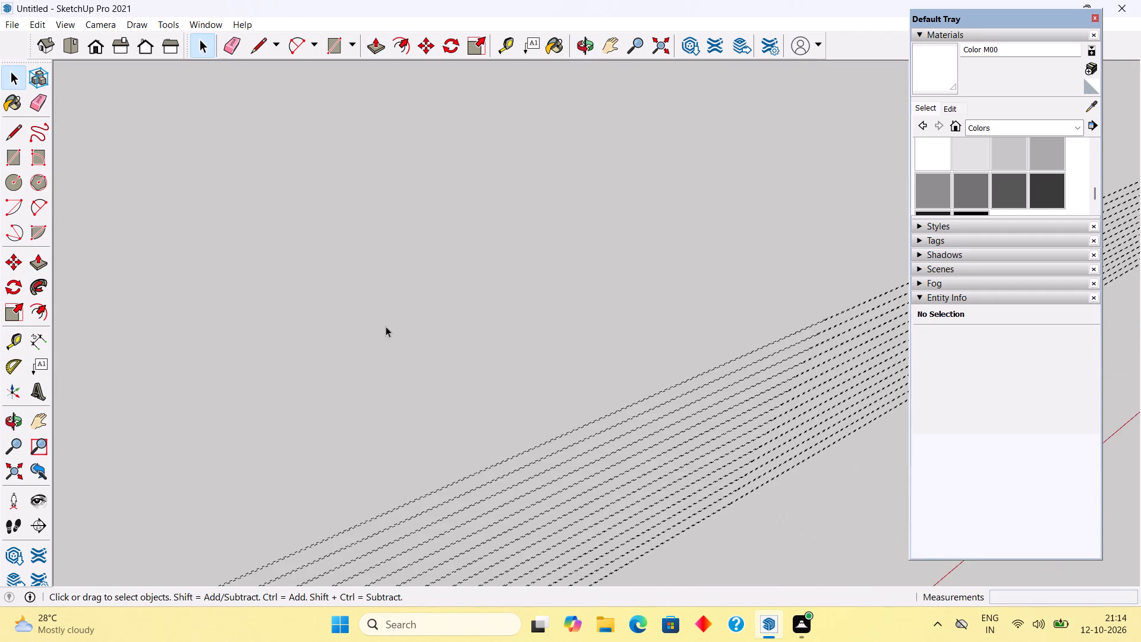
scroll(383, 311, "down", 13)
middle_click_drag(369, 458, 198, 559)
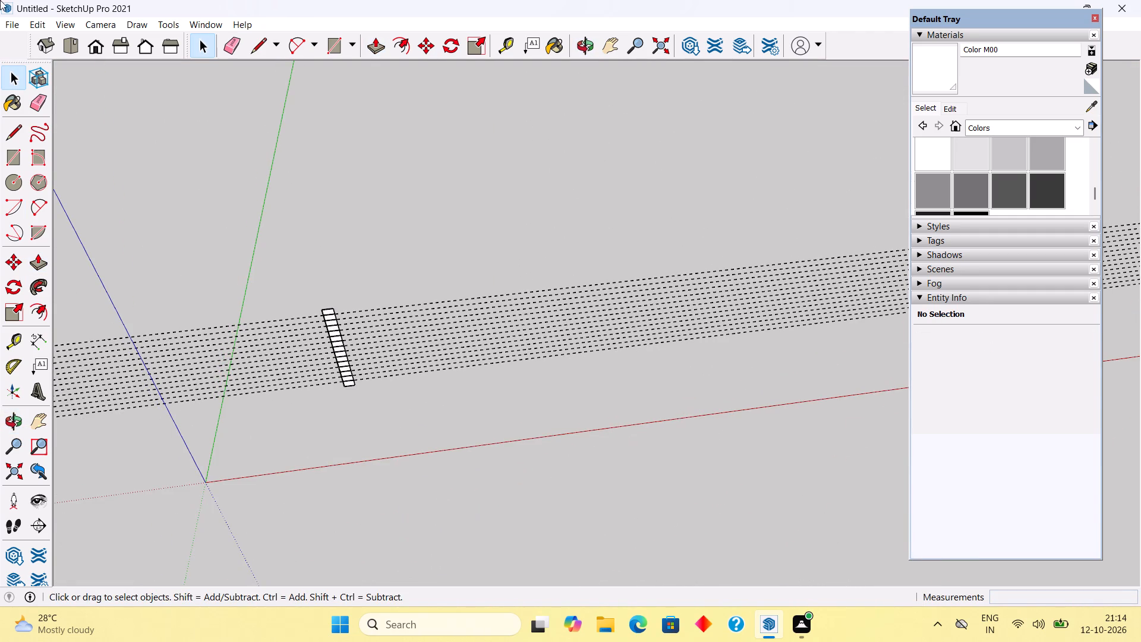
left_click(26, 23)
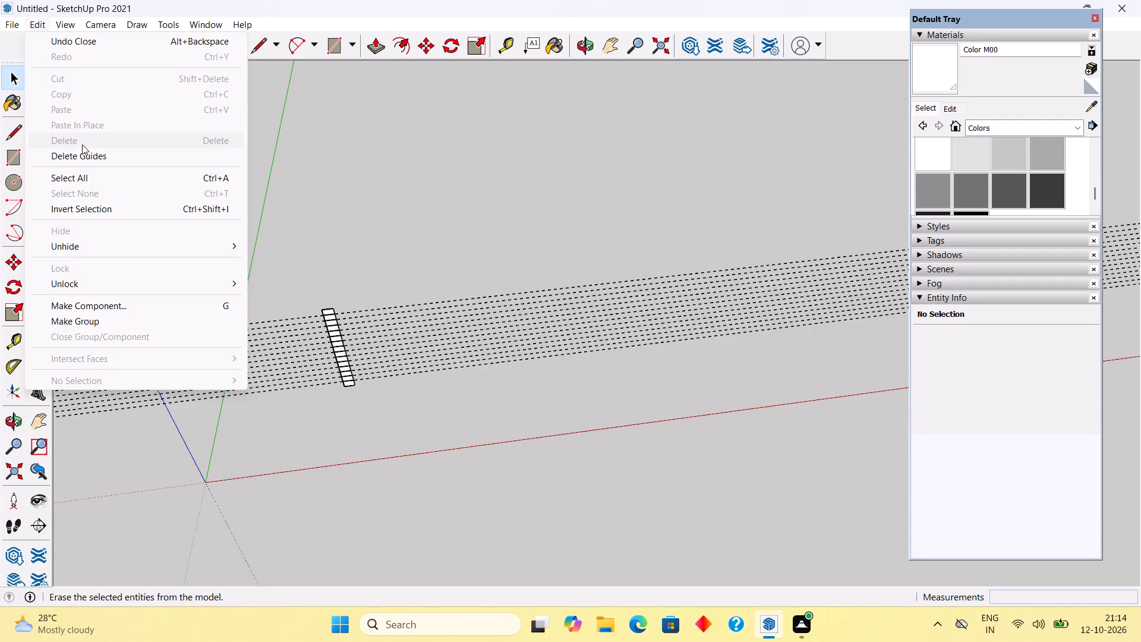
left_click(90, 156)
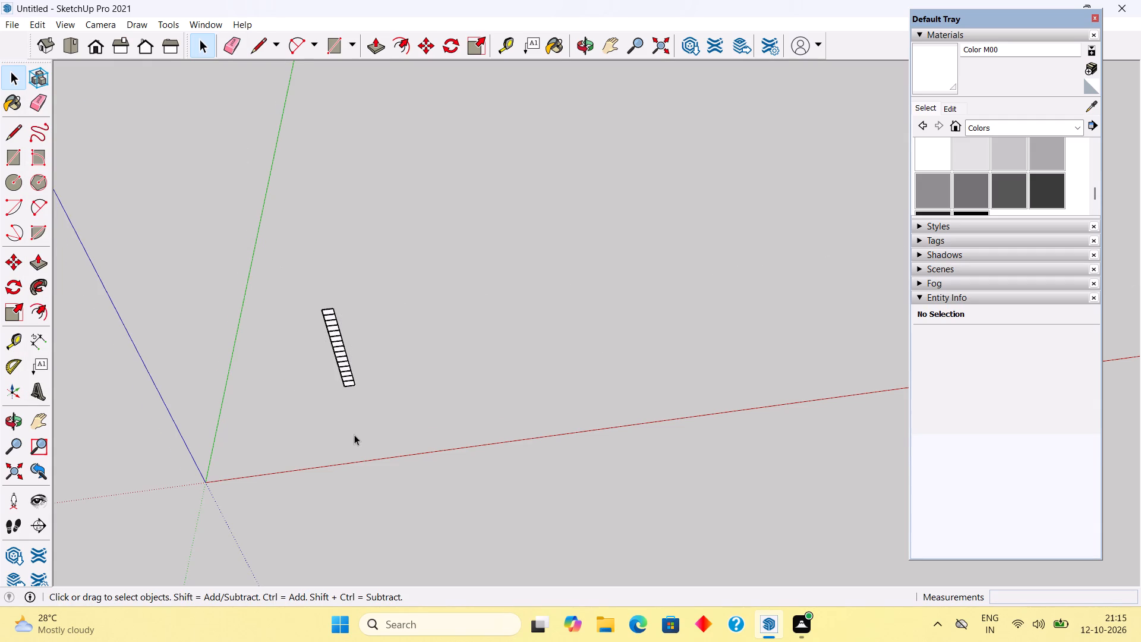
Unhide the rest of the house around the grooved panel.
scroll(354, 435, "up", 1)
middle_click_drag(354, 435, 306, 376)
scroll(305, 364, "up", 8)
scroll(284, 274, "up", 2)
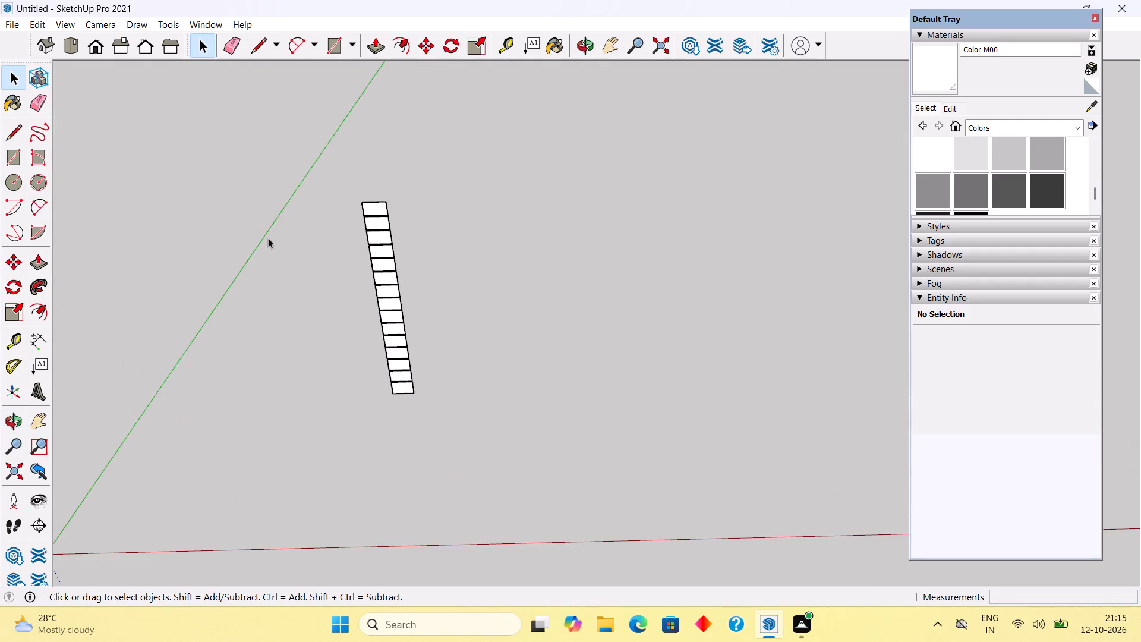
middle_click_drag(268, 238, 386, 186)
scroll(379, 423, "up", 6)
scroll(382, 416, "down", 3)
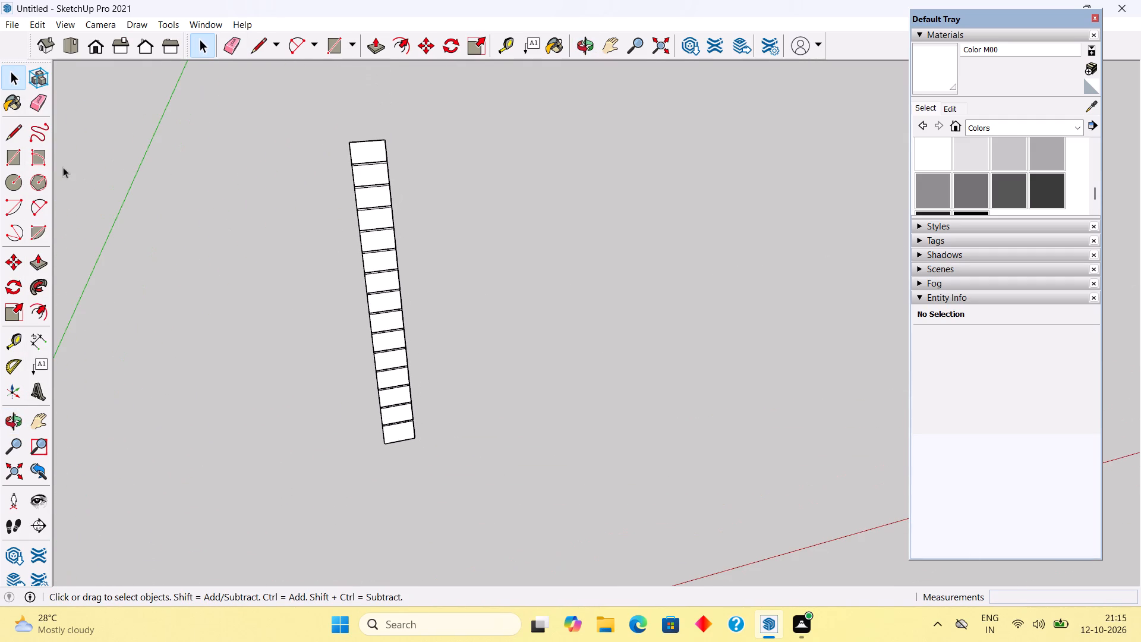
left_click(29, 27)
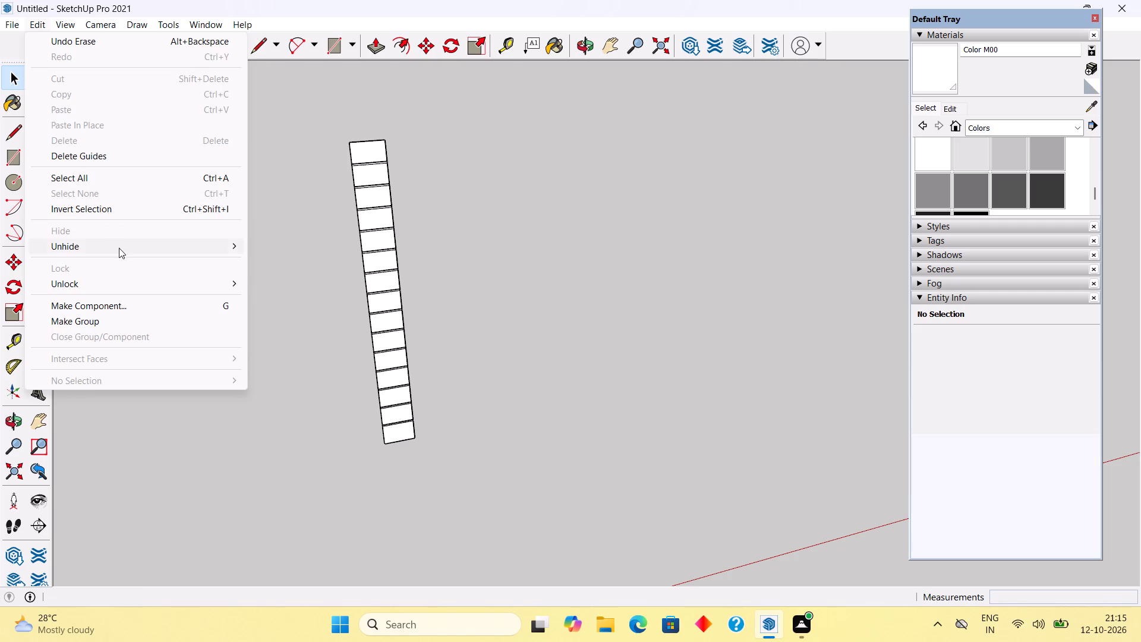
left_click(119, 249)
left_click(257, 274)
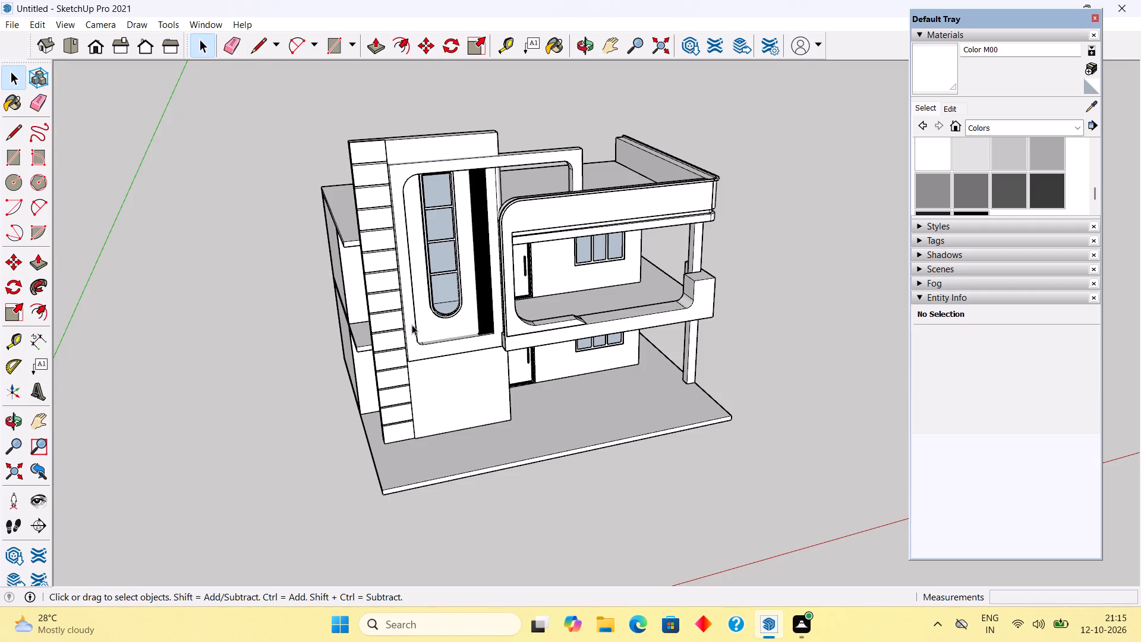
Draw a rectangle about 2 1/4" wide and 2' high on the wall above the window frame, starting beside the grooved panel's top corner.
middle_click_drag(402, 307, 346, 402)
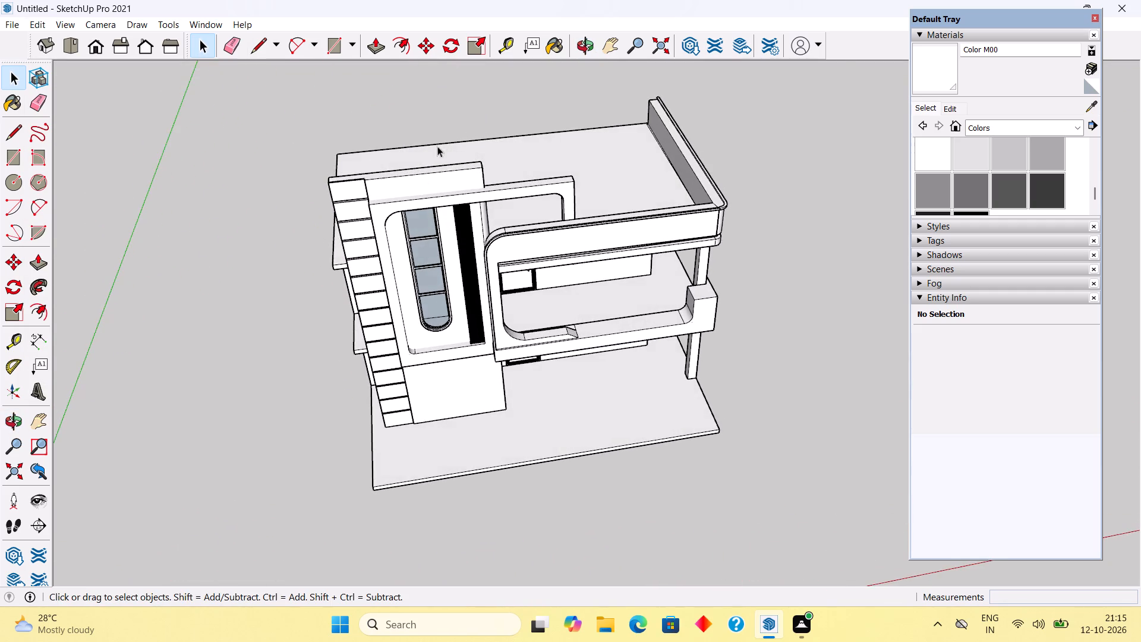
scroll(444, 128, "up", 5)
scroll(442, 182, "up", 5)
scroll(222, 270, "up", 3)
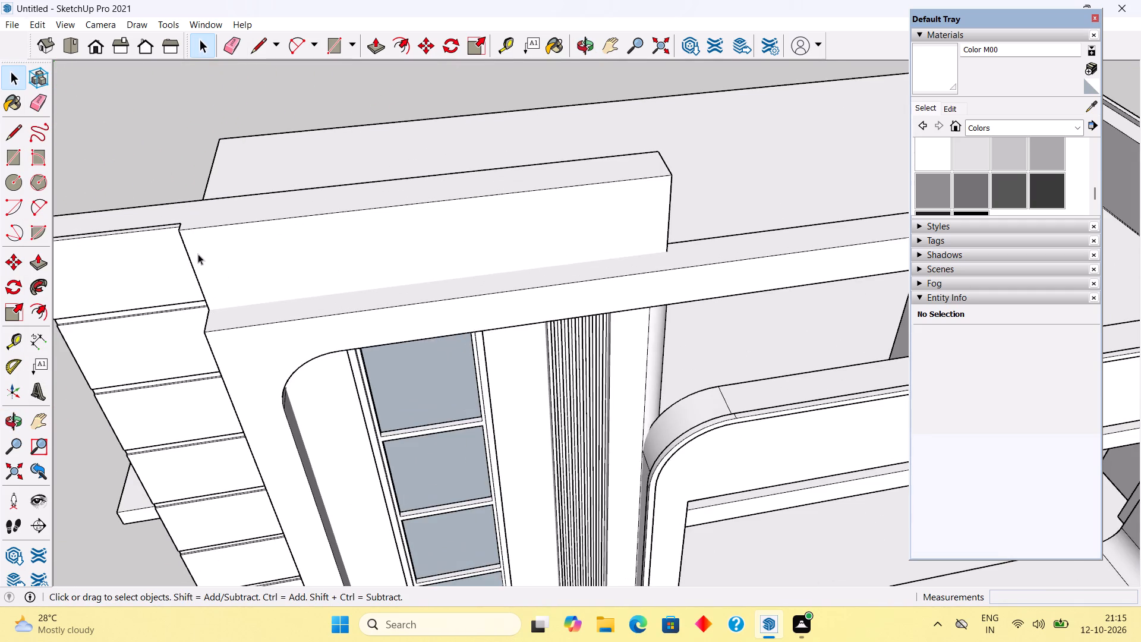
middle_click_drag(207, 226, 266, 193)
scroll(223, 253, "up", 5)
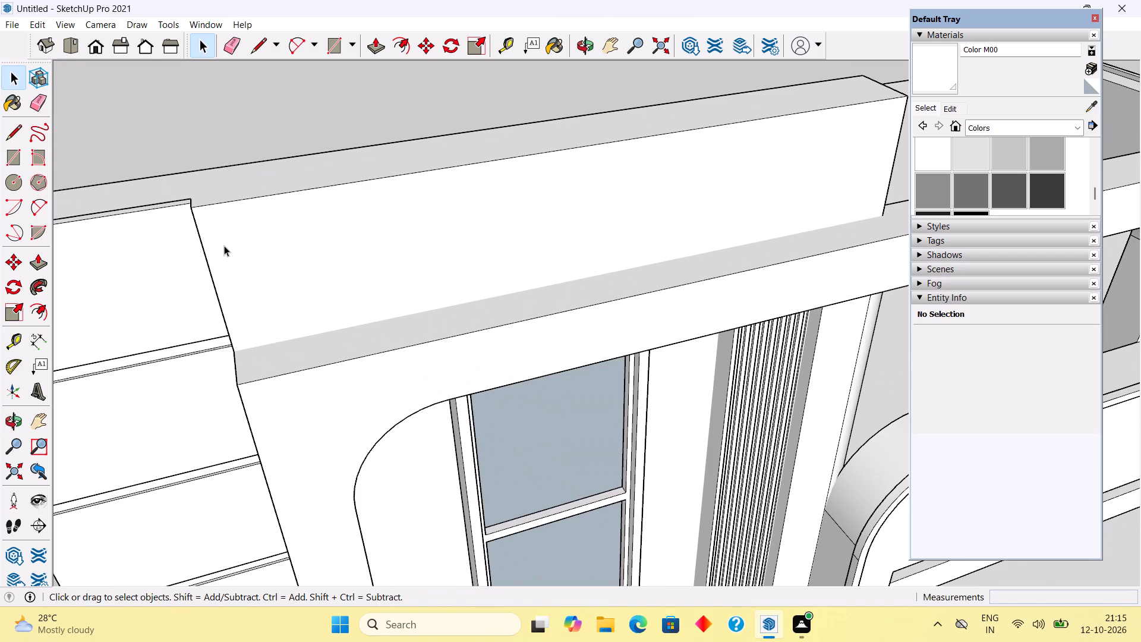
key("r")
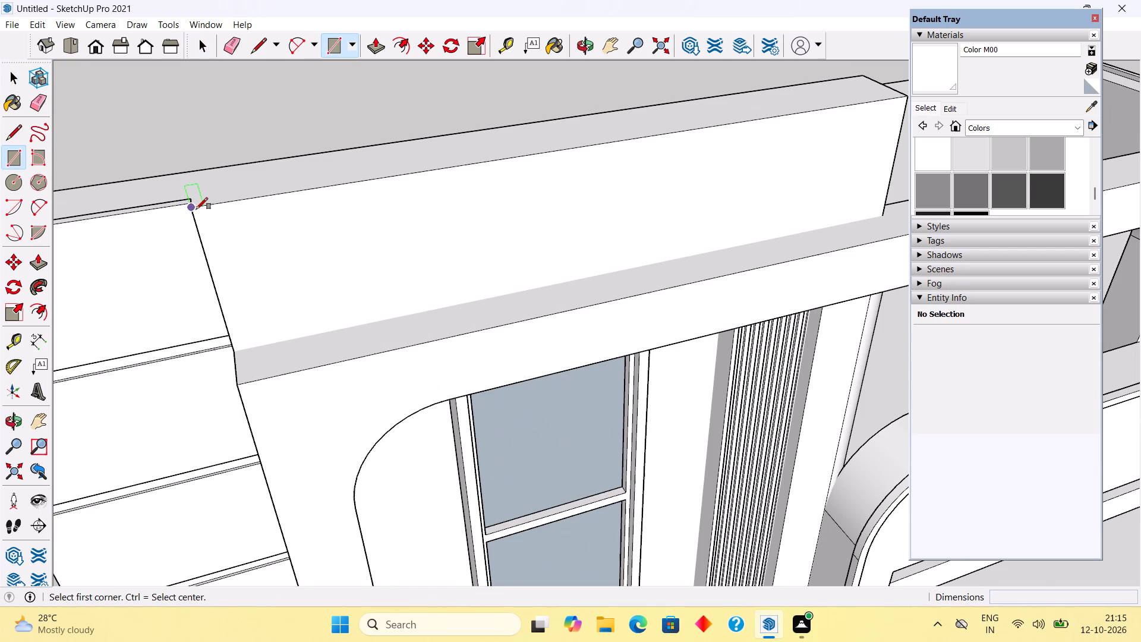
left_click(196, 209)
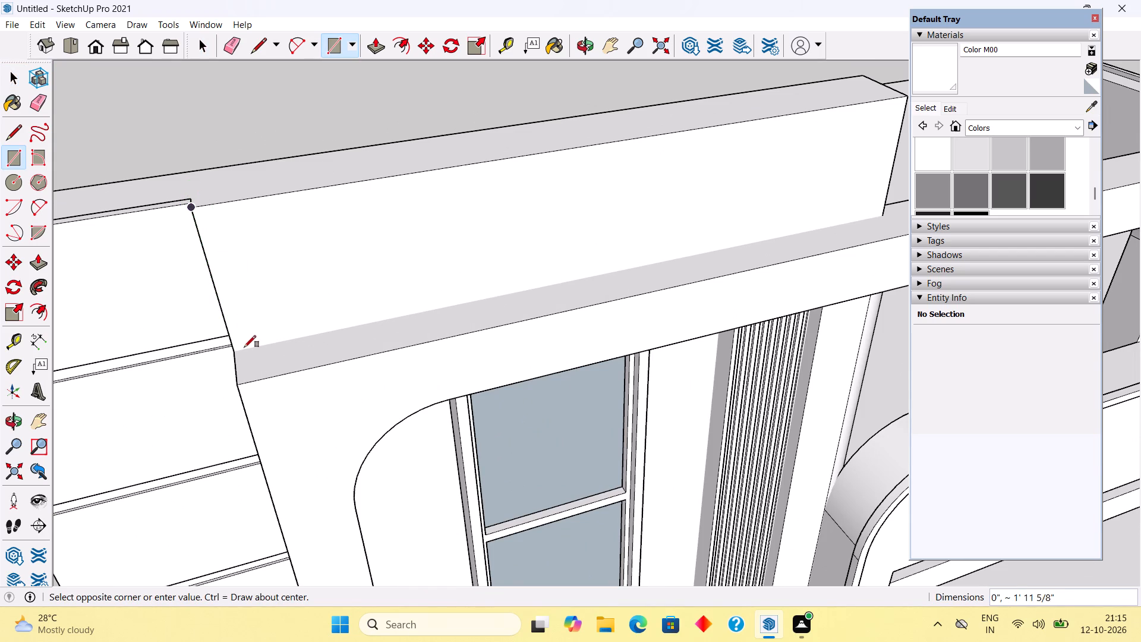
left_click(250, 348)
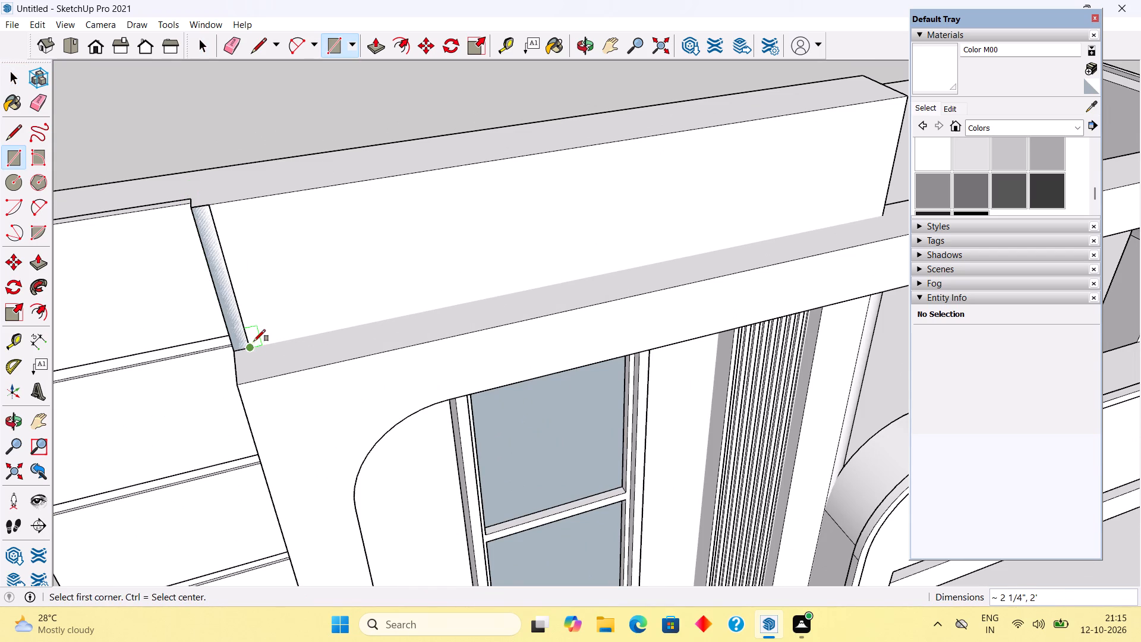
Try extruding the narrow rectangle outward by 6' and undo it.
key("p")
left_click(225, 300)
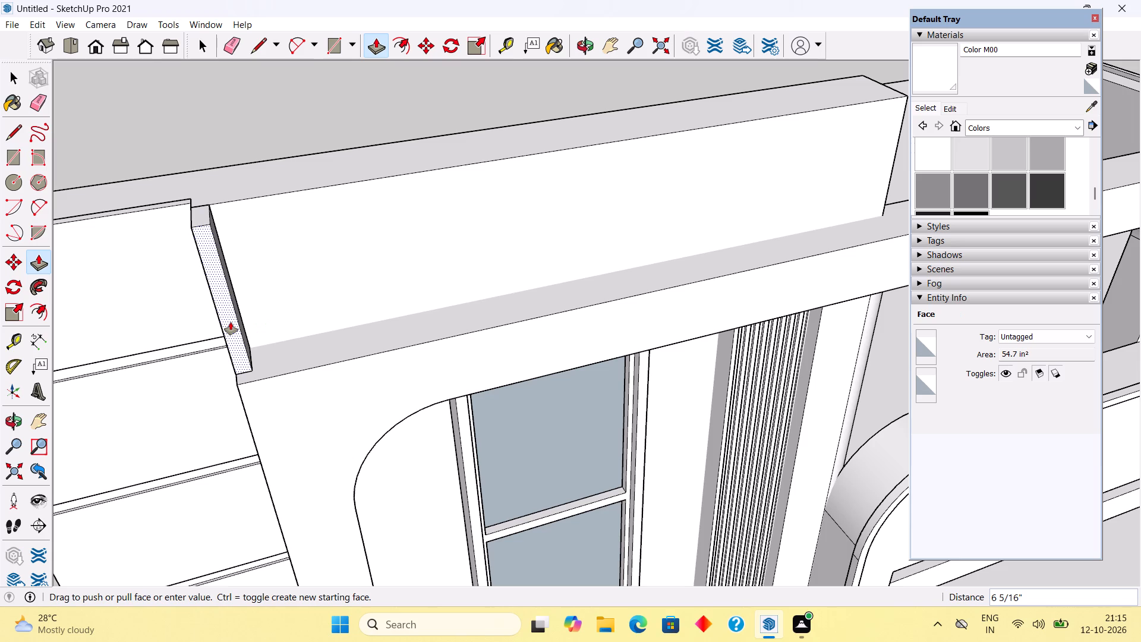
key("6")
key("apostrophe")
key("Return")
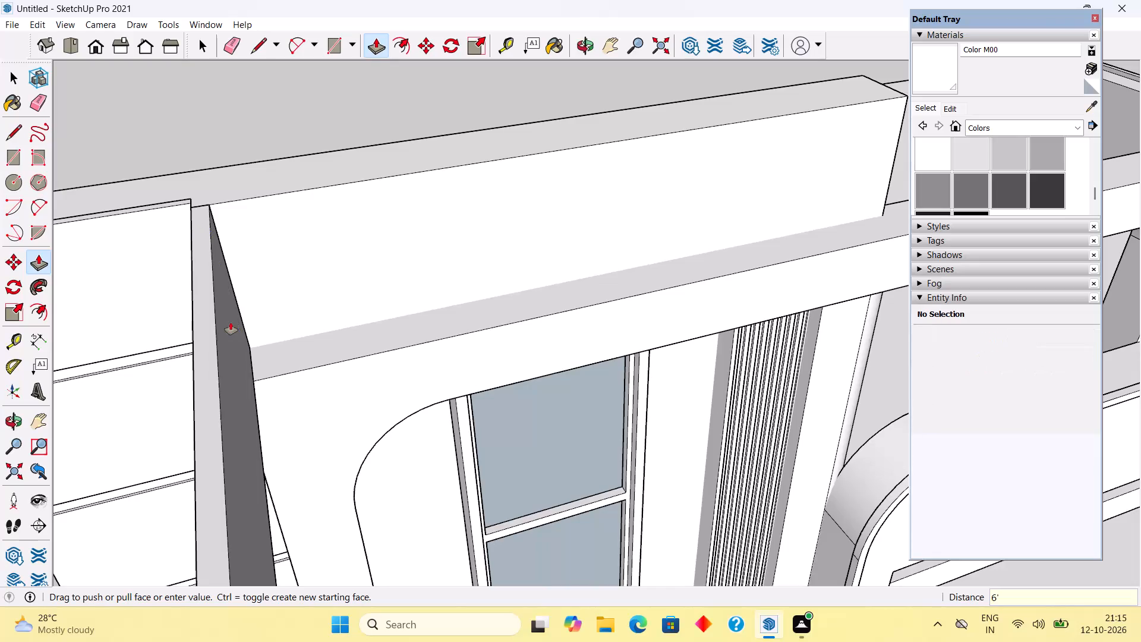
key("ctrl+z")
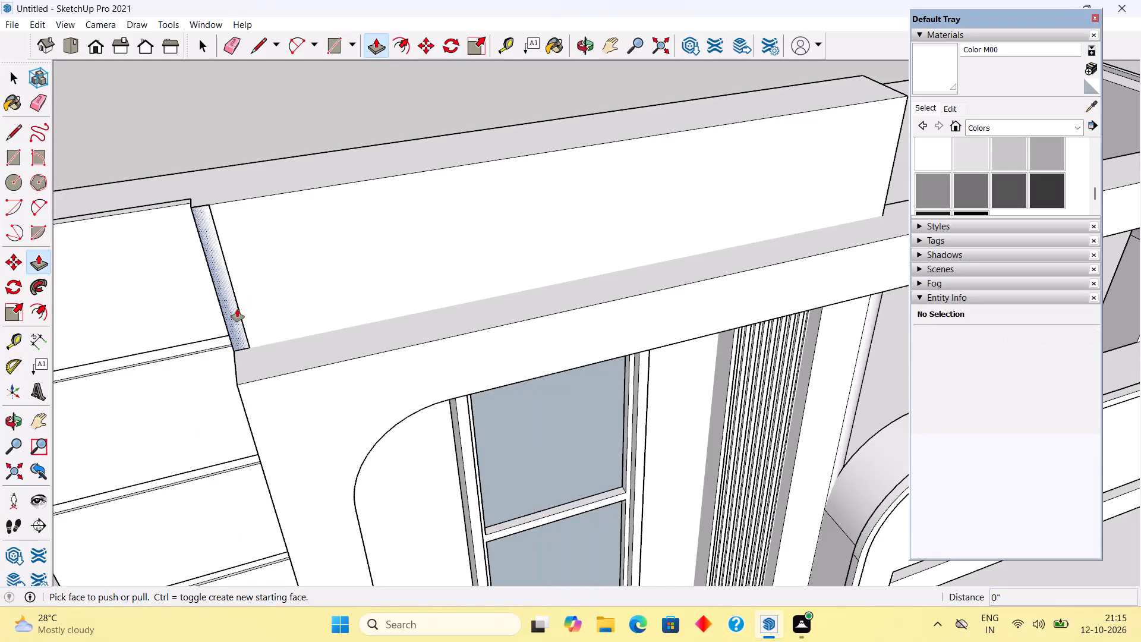
Extrude the narrow rectangle outward by 6" to form a vertical slat.
left_click(237, 309)
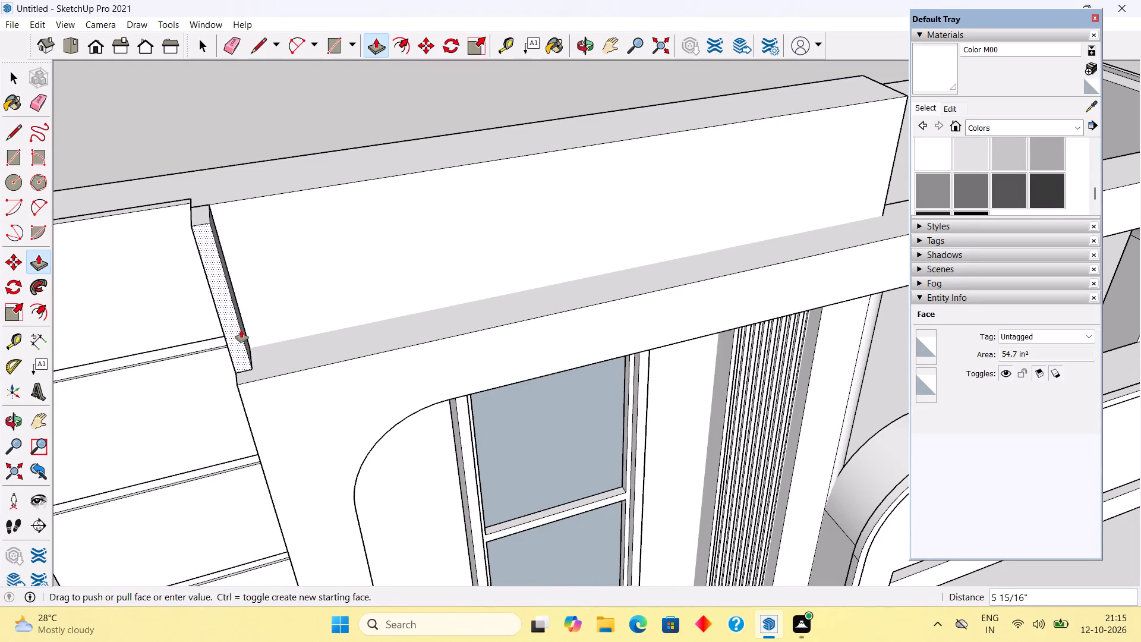
type("6\"")
key("Return")
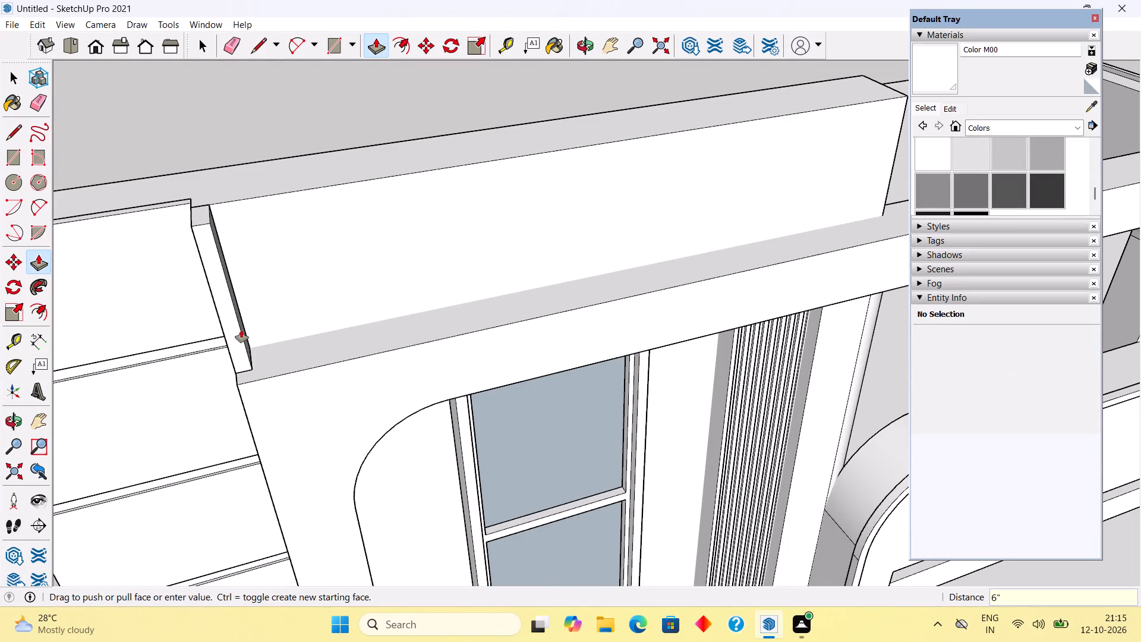
Make the whole vertical slat a group.
key("space")
triple_click(241, 333)
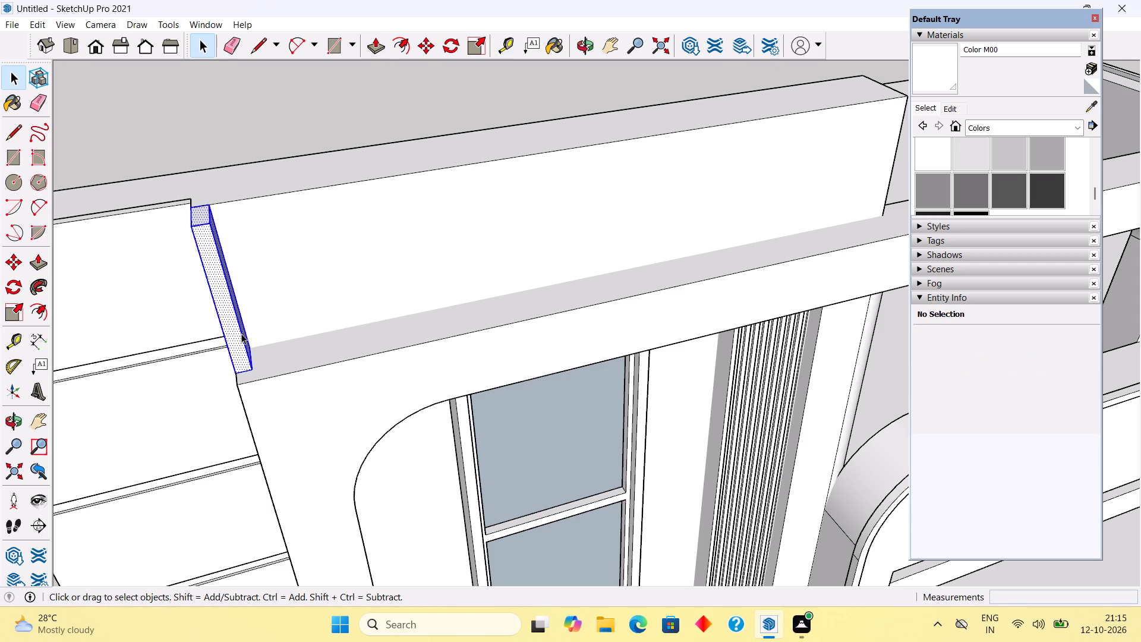
right_click(241, 333)
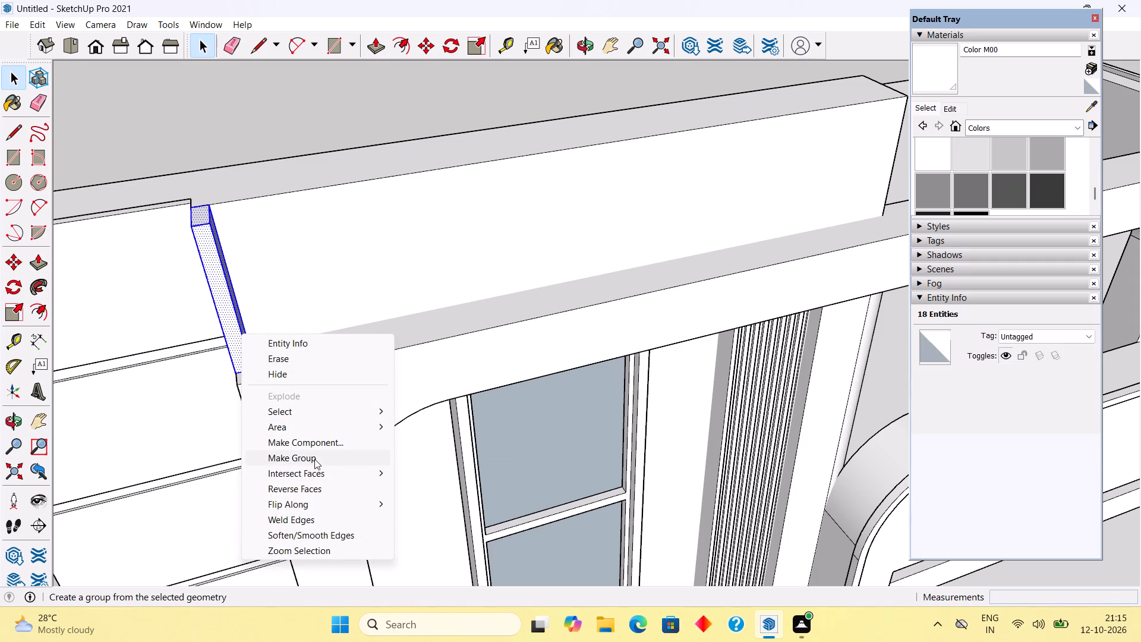
left_click(314, 459)
Copy the slat 4" along the wall above the frame and array it as 20 copies.
scroll(273, 351, "up", 4)
middle_click_drag(251, 351, 183, 351)
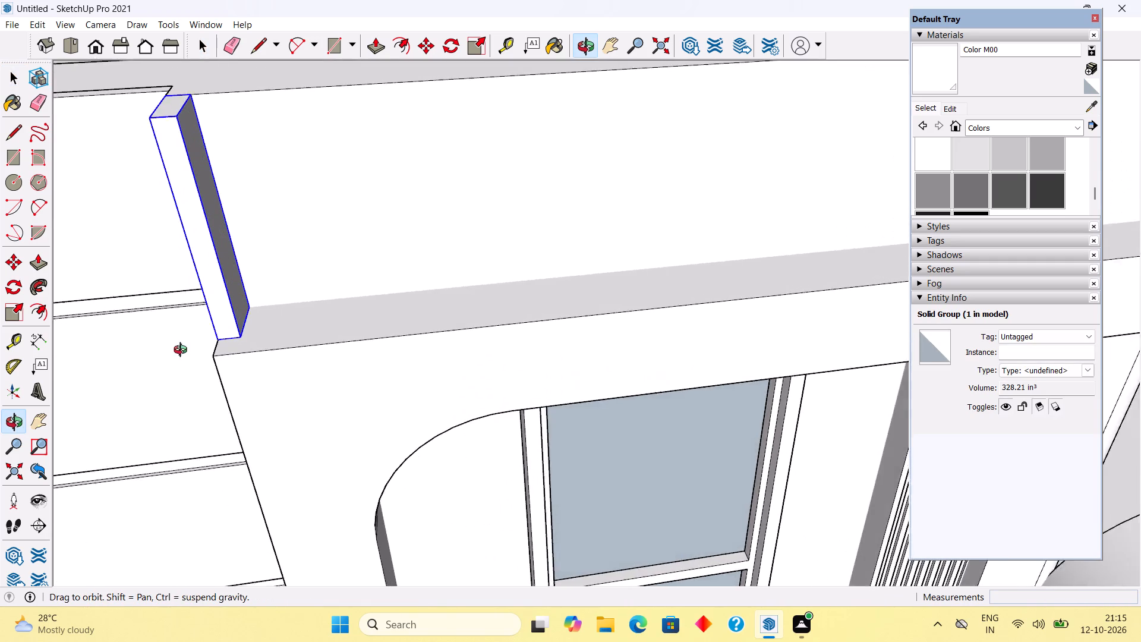
middle_click_drag(183, 351, 160, 355)
scroll(160, 355, "down", 8)
middle_click_drag(373, 323, 295, 354)
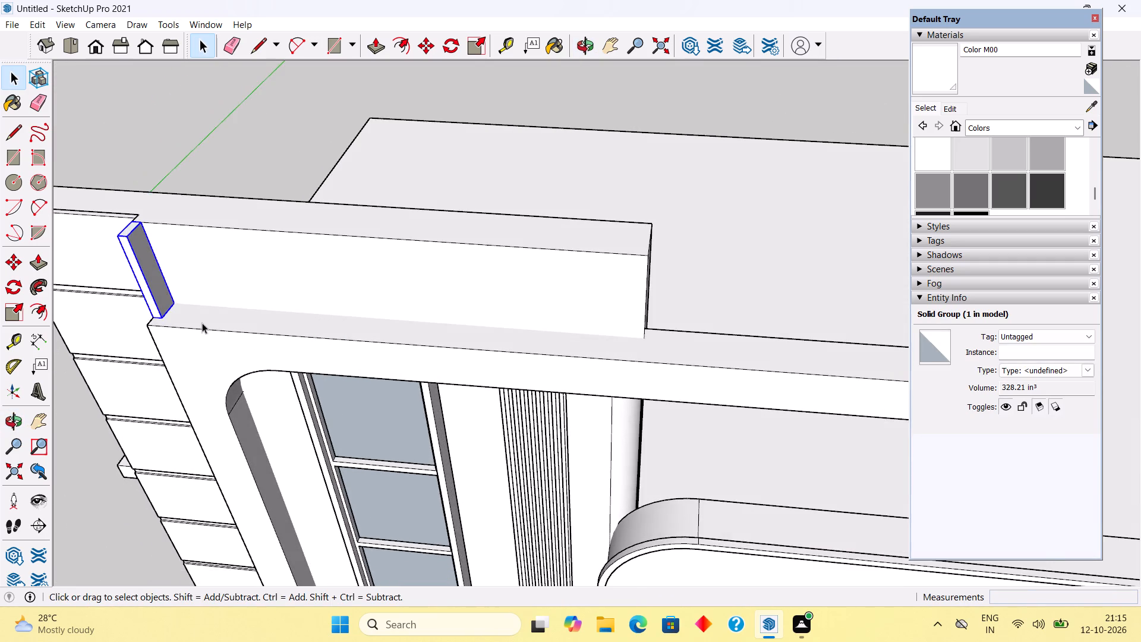
scroll(201, 318, "up", 4)
key("m")
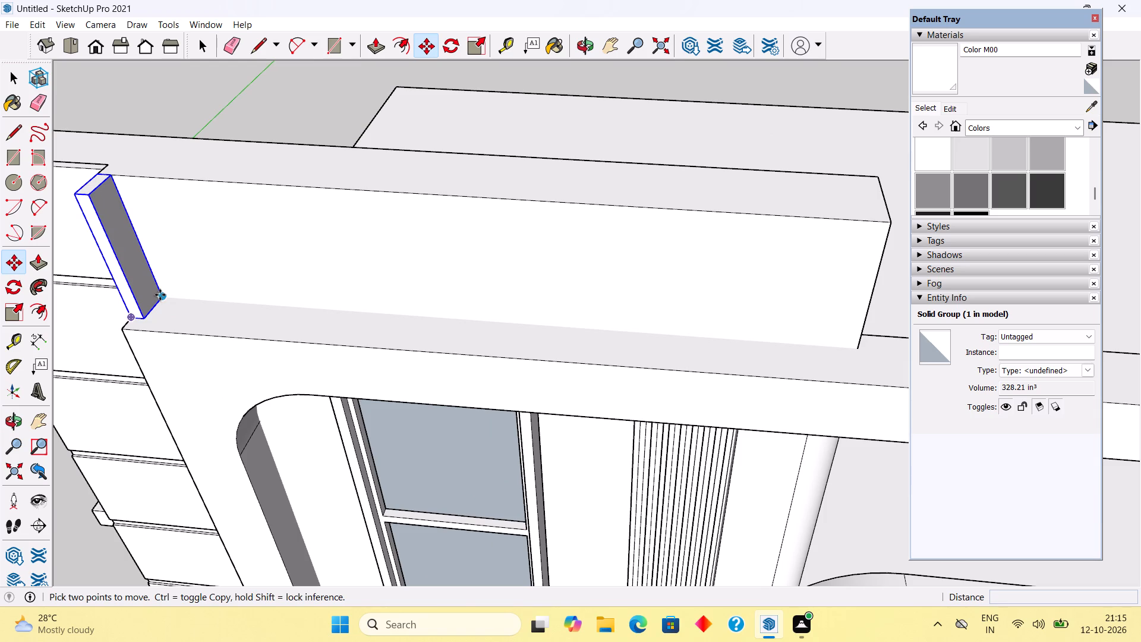
left_click(160, 295)
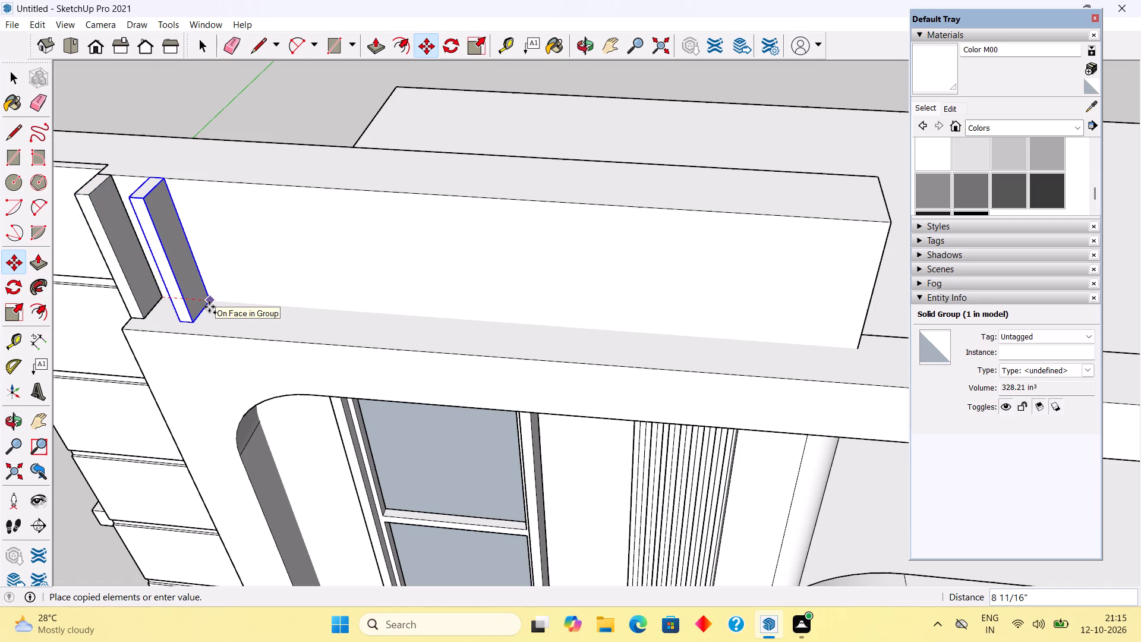
type("4\"")
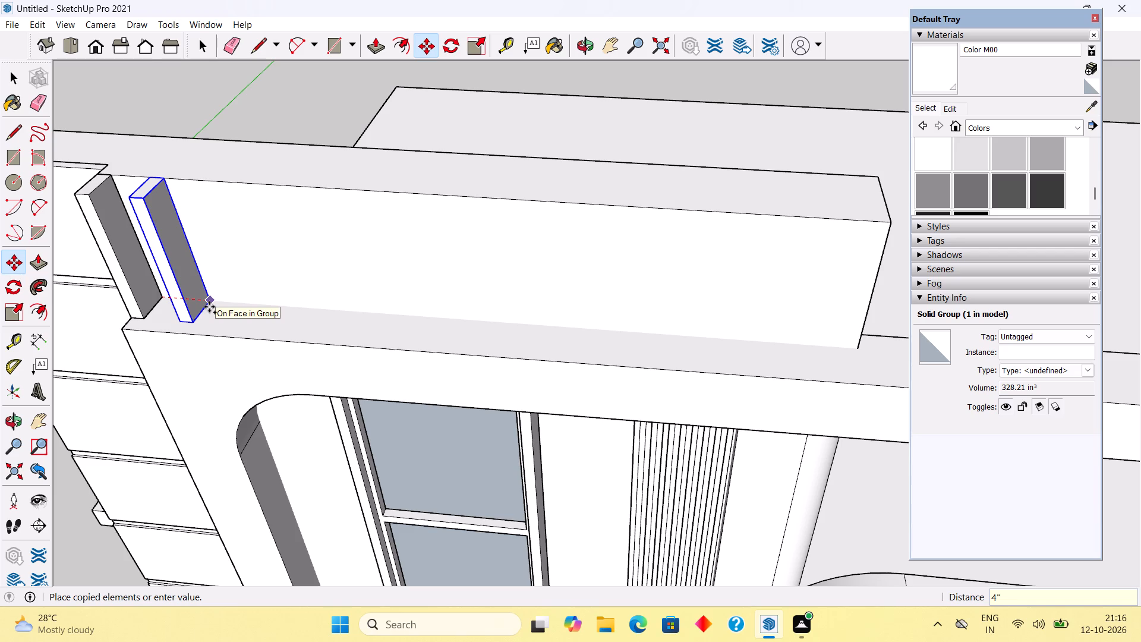
key("Return")
key("x")
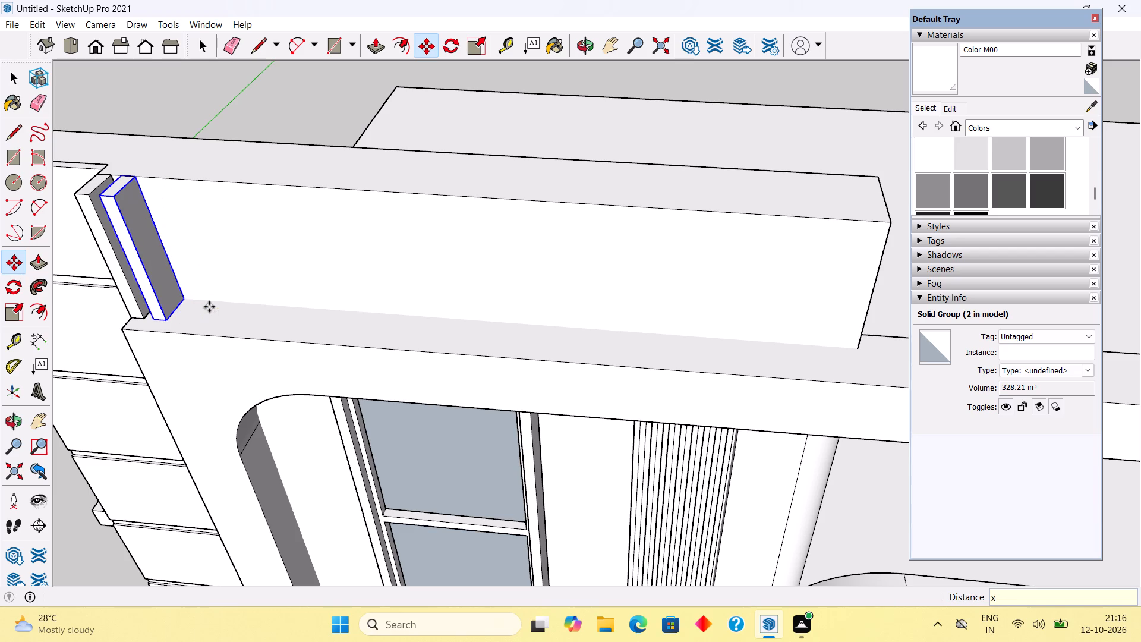
type("20")
key("Return")
scroll(207, 300, "down", 7)
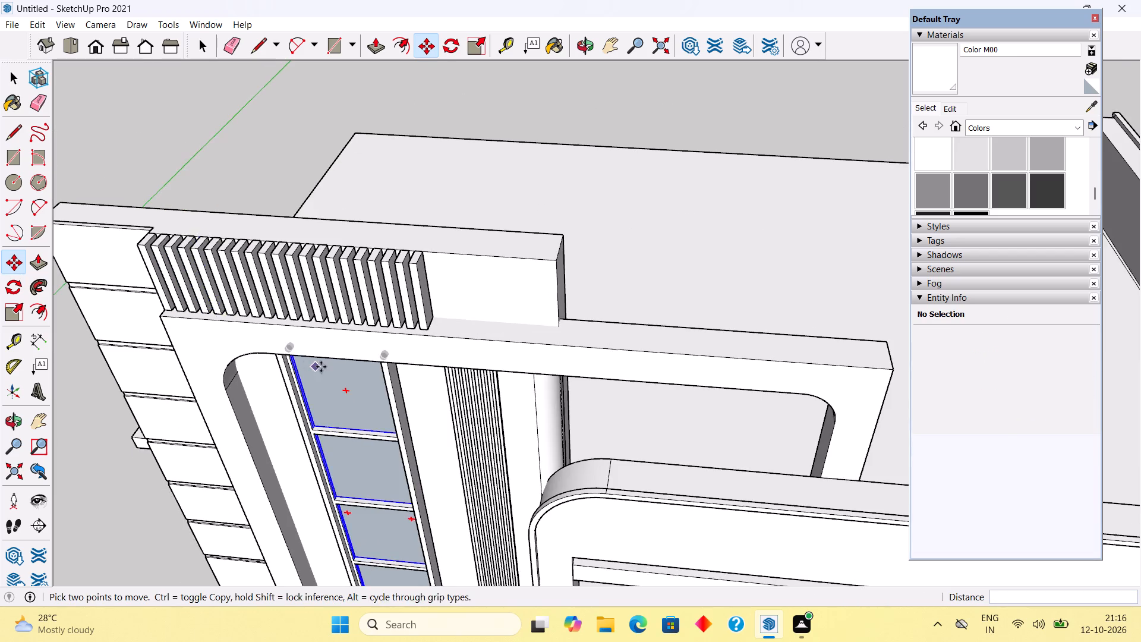
middle_click_drag(337, 312, 354, 217)
scroll(355, 215, "down", 3)
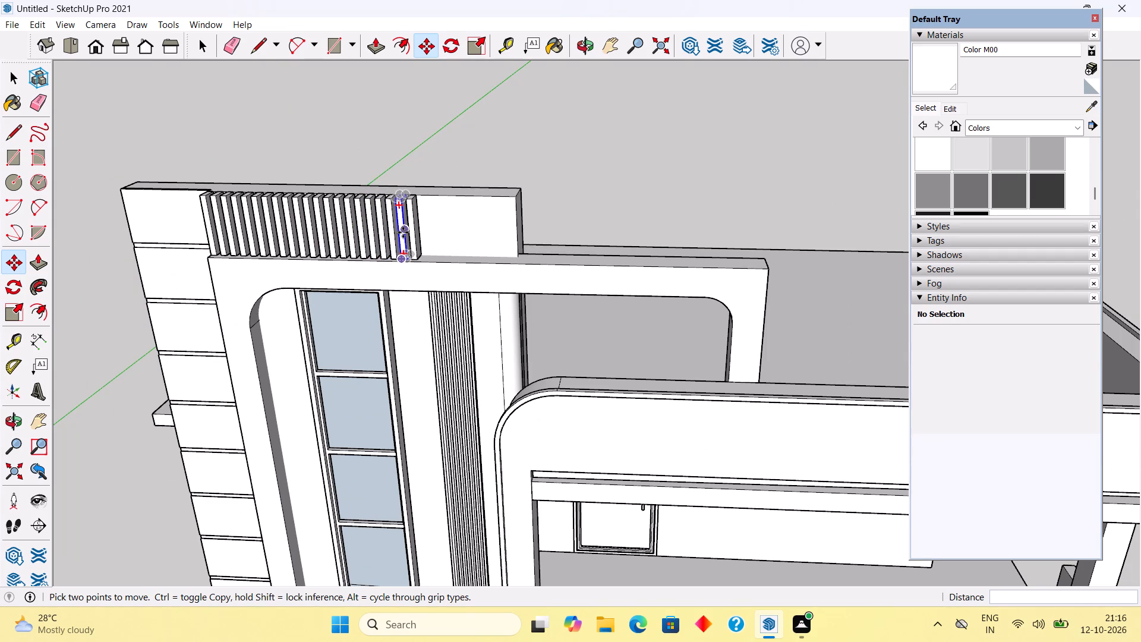
key("space")
left_click(316, 108)
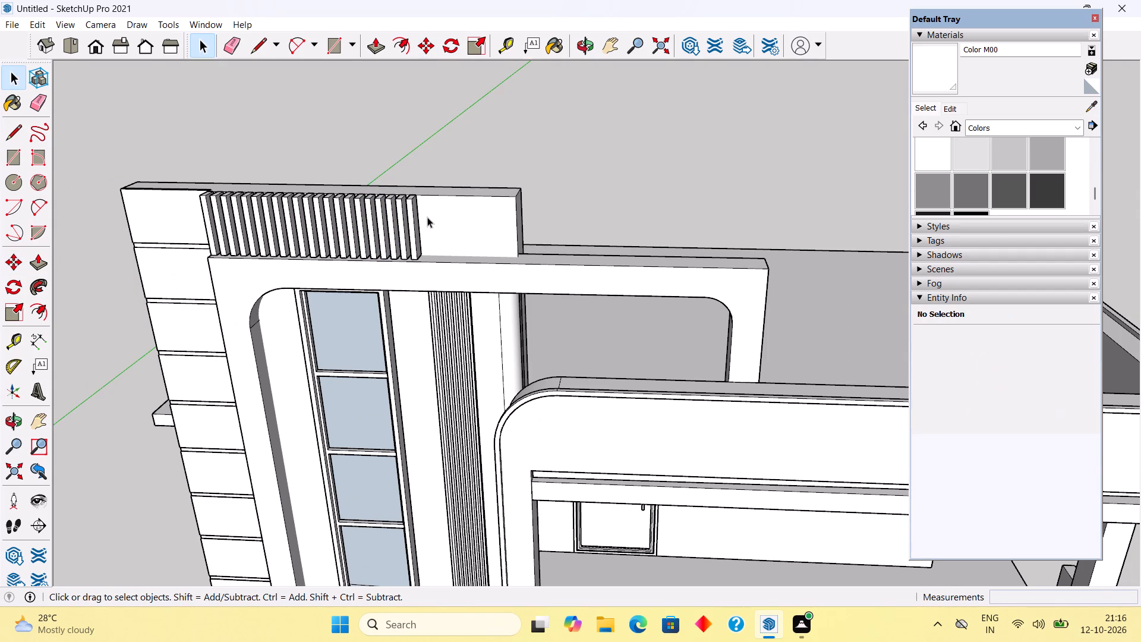
Copy the last slat 4" further along the wall and array it as 10 copies.
scroll(427, 217, "up", 4)
left_click(412, 228)
scroll(408, 231, "up", 5)
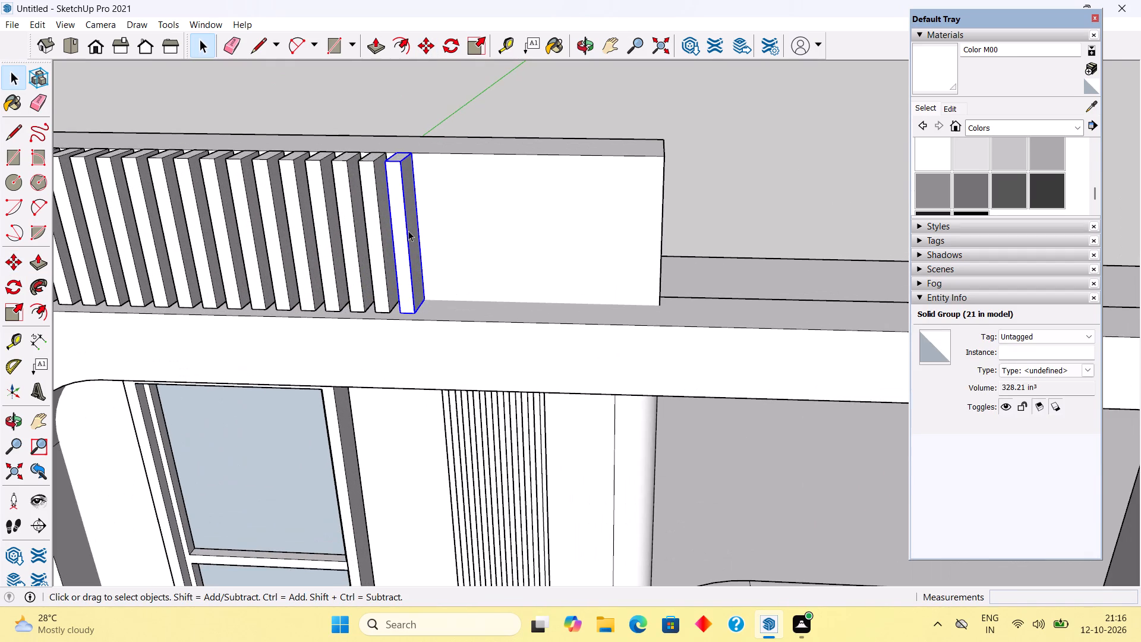
key("m")
left_click(409, 235)
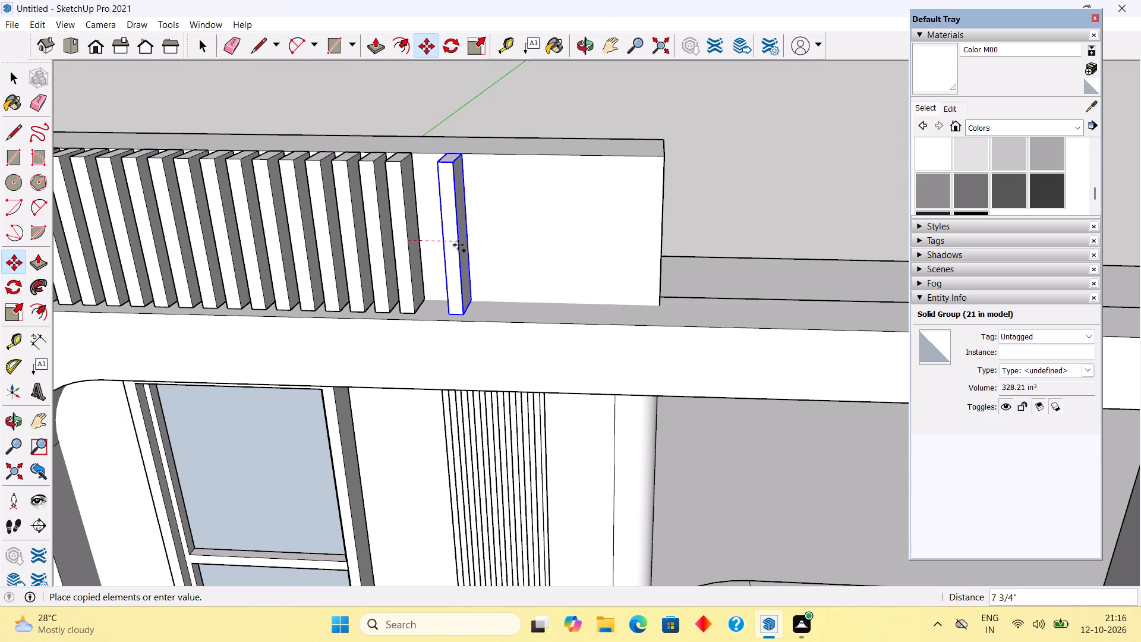
type("4\"")
key("Return")
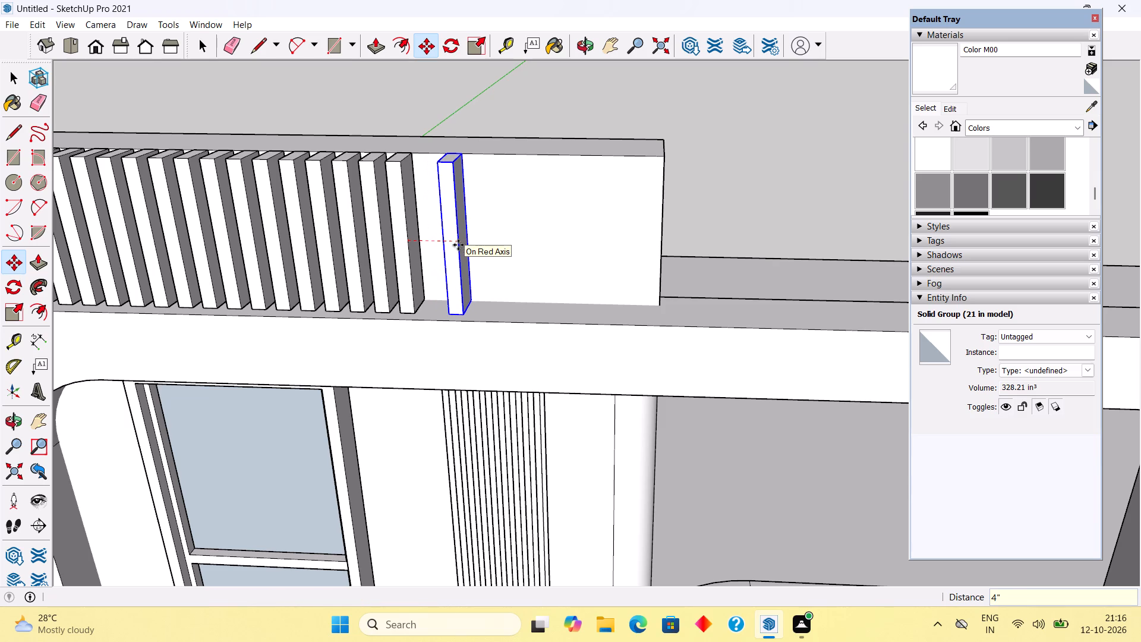
key("x")
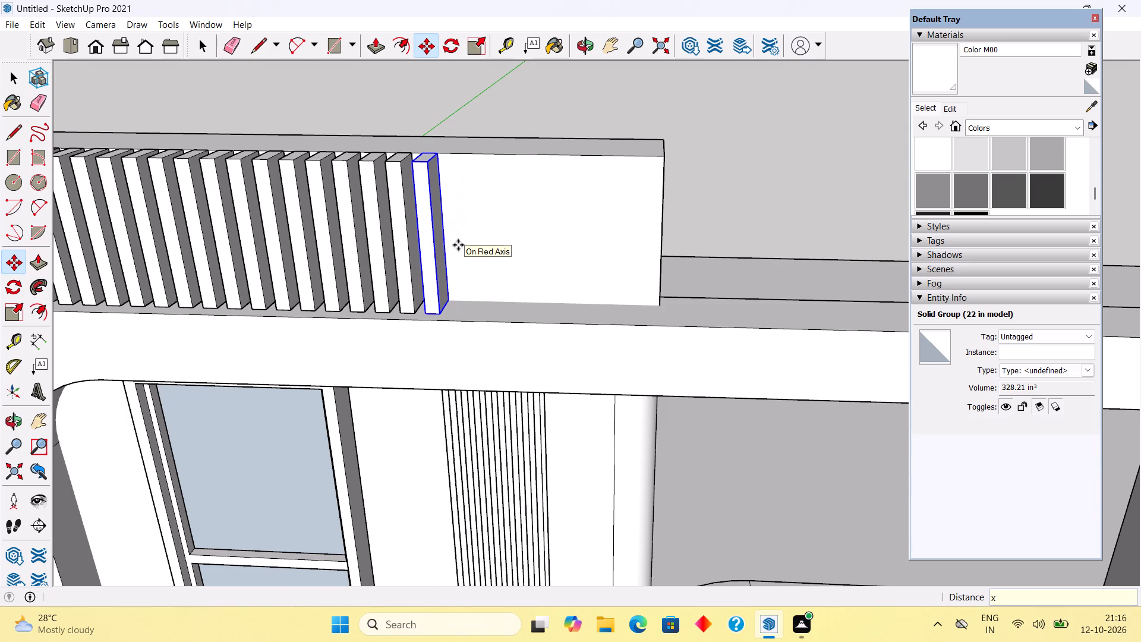
type("10")
key("Return")
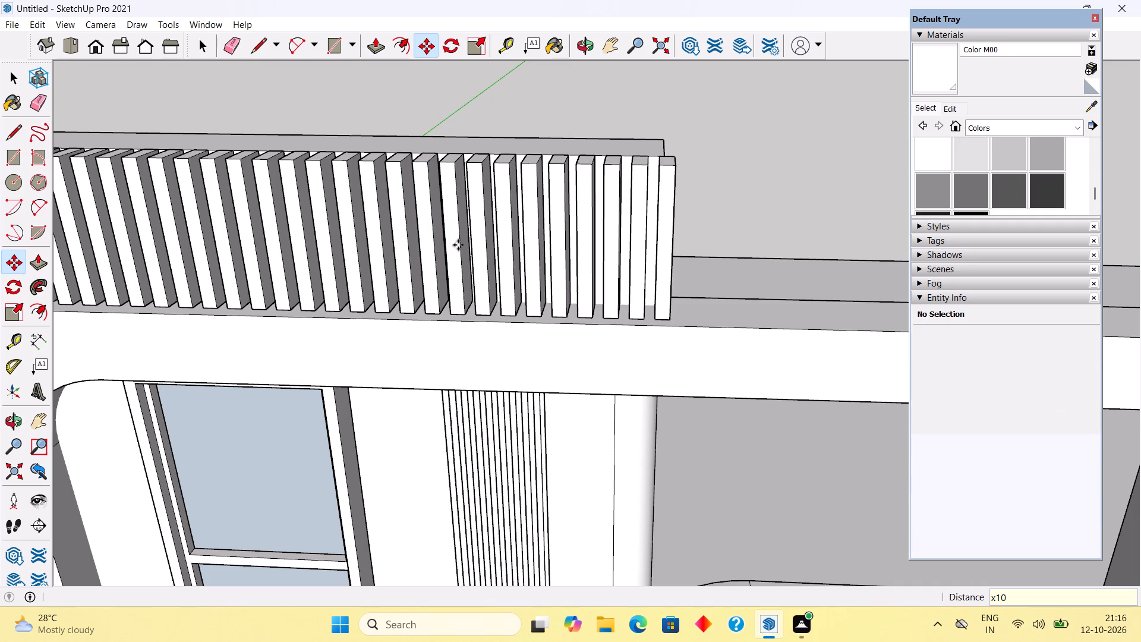
key("space")
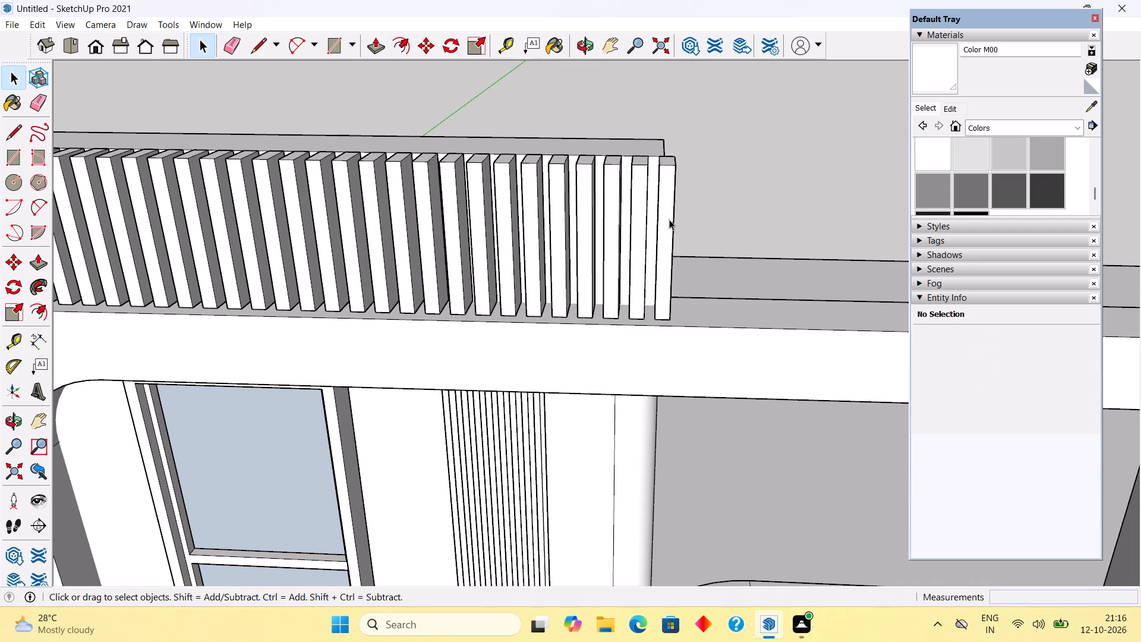
Move the end slat back about 1 9/16" so its outer corner meets the end corner of the wall.
middle_click_drag(666, 219, 400, 246)
scroll(400, 246, "down", 4)
scroll(558, 258, "up", 4)
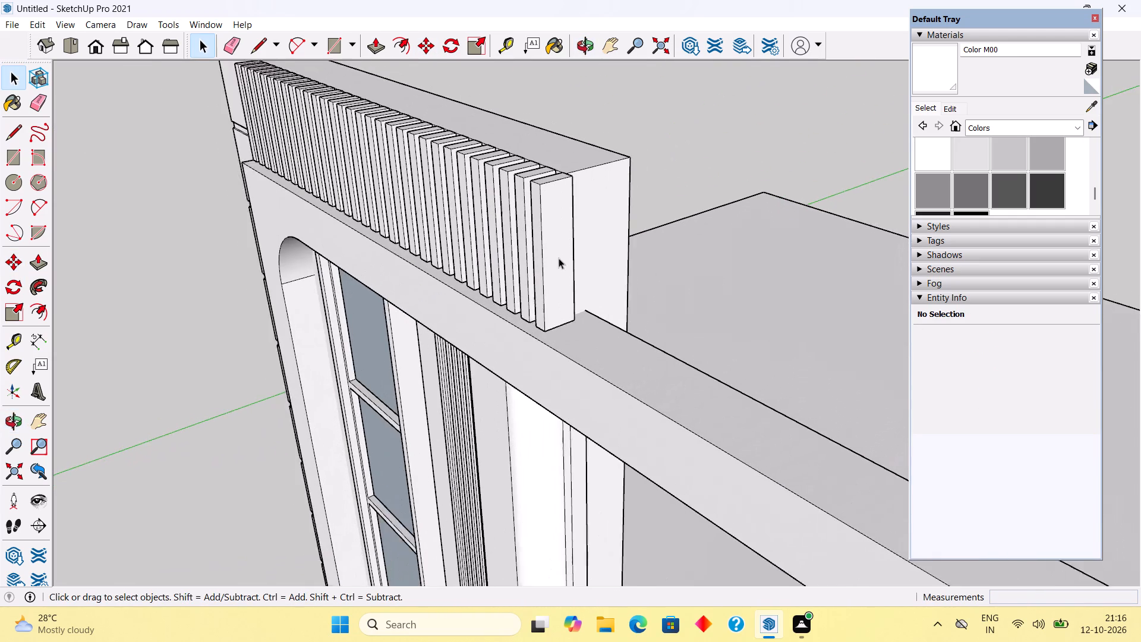
scroll(559, 258, "up", 1)
left_click(559, 254)
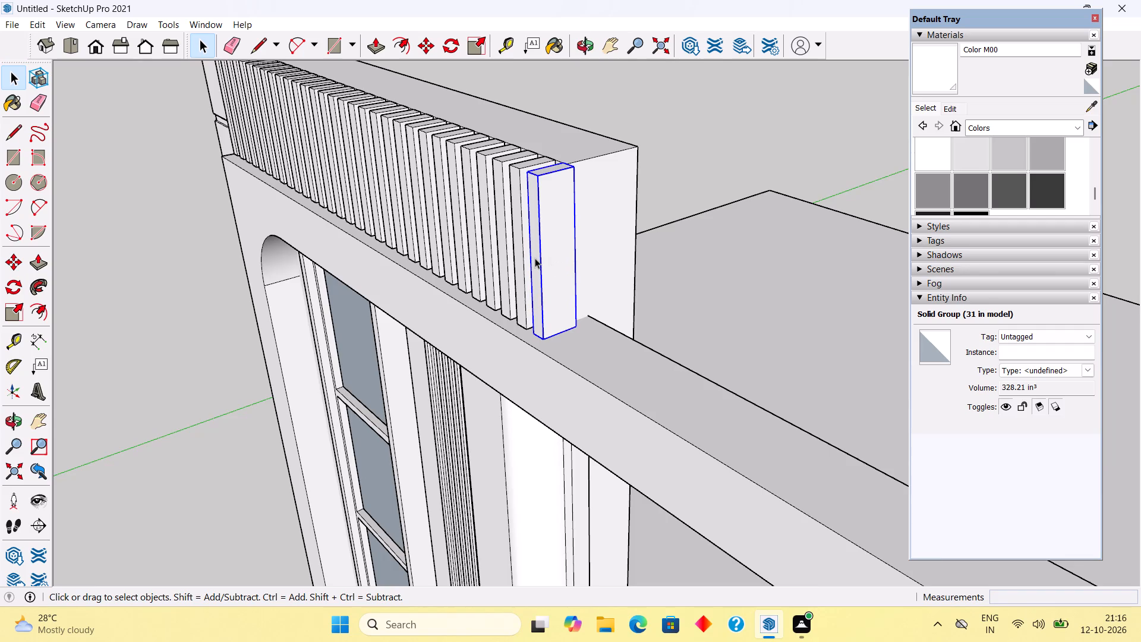
middle_click_drag(535, 258, 730, 253)
scroll(673, 314, "up", 2)
middle_click_drag(686, 316, 725, 309)
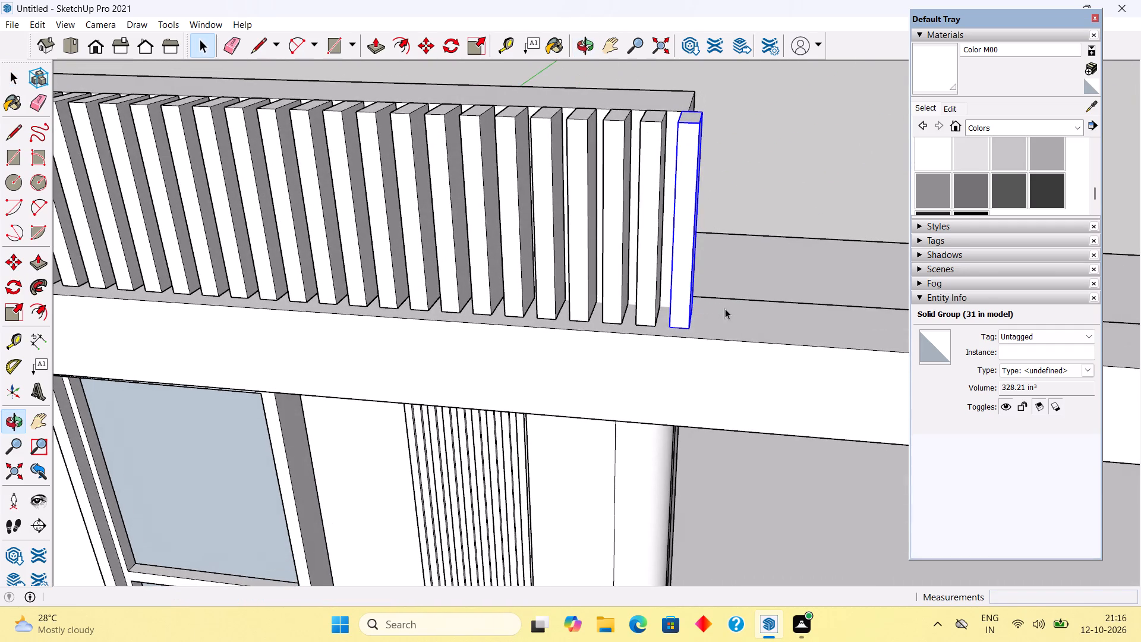
middle_click_drag(616, 127, 632, 275)
scroll(659, 167, "up", 3)
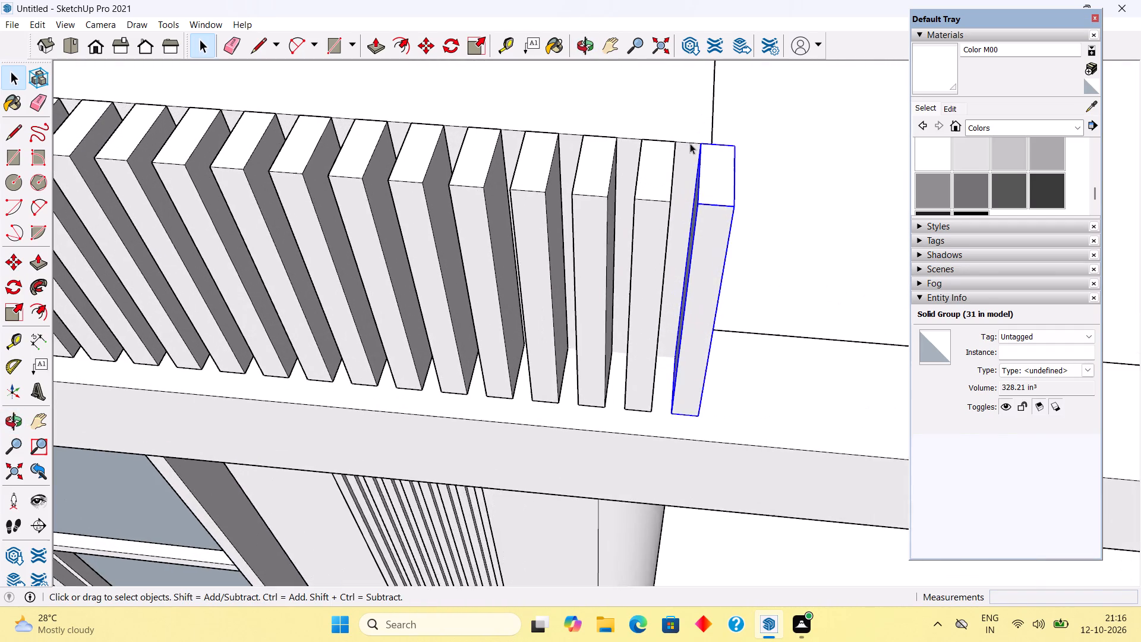
scroll(690, 143, "up", 5)
key("m")
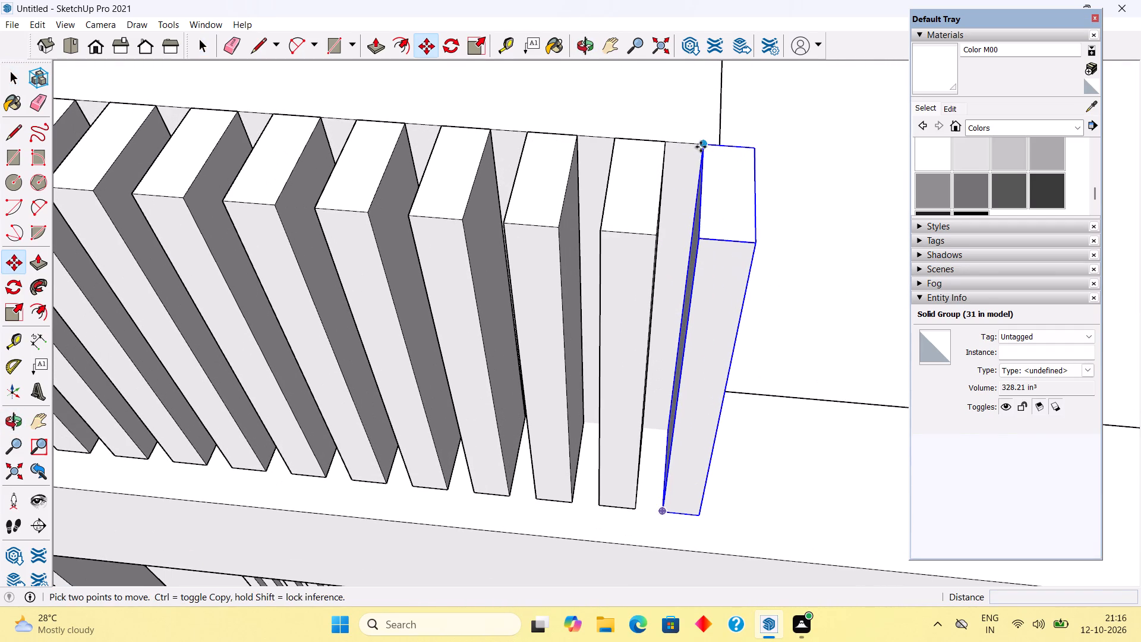
left_click(701, 147)
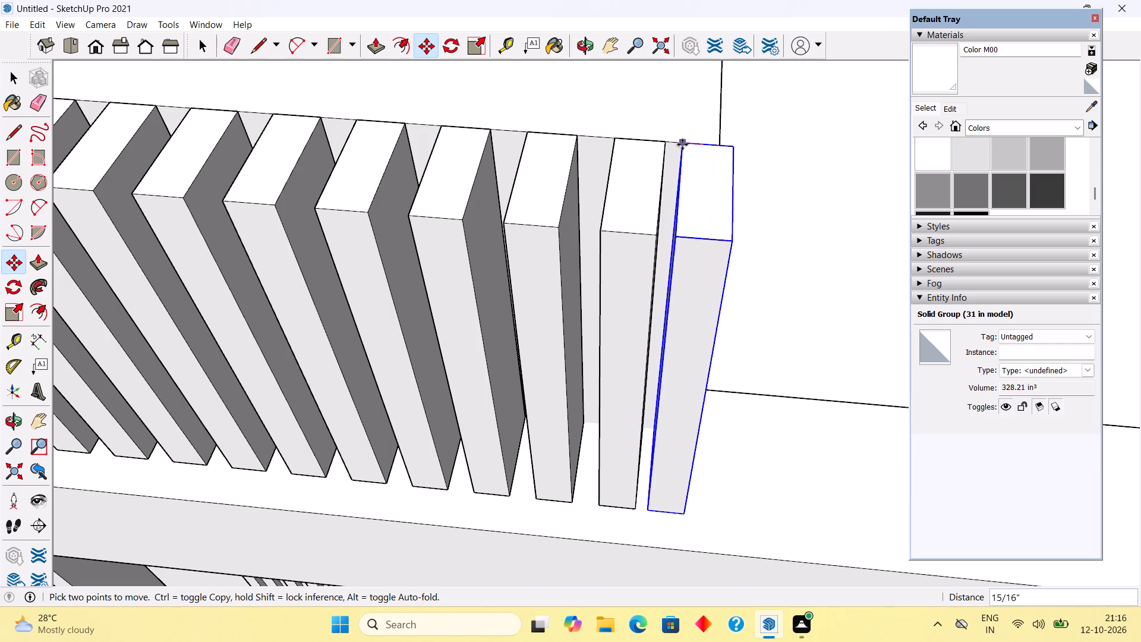
key("space")
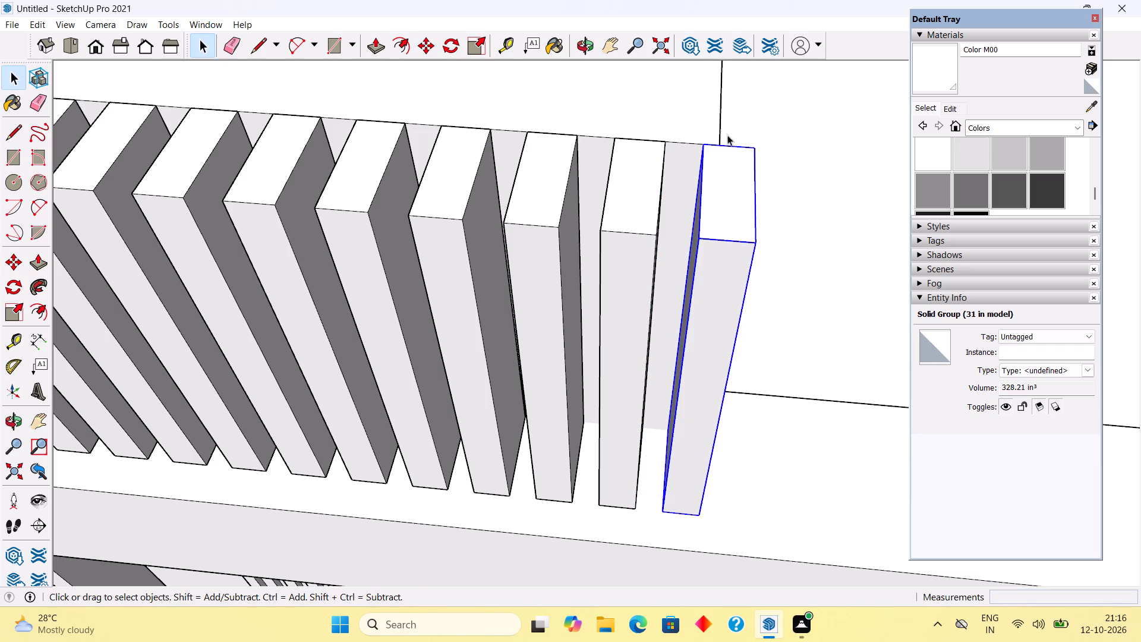
middle_click_drag(718, 143, 354, 237)
key("m")
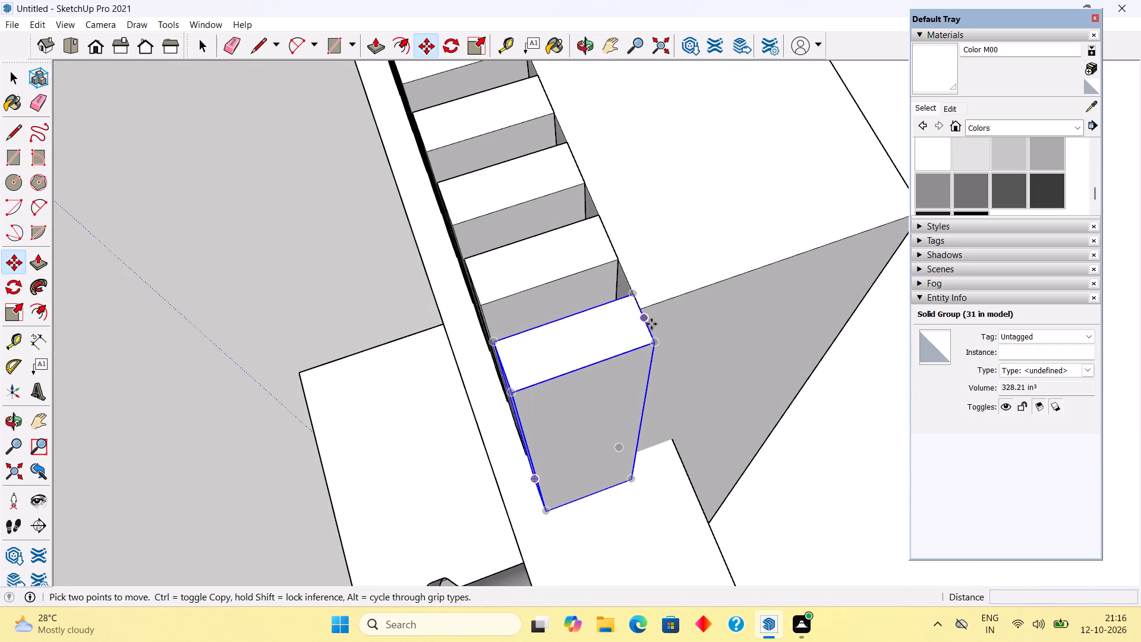
left_click(654, 345)
left_click(644, 311)
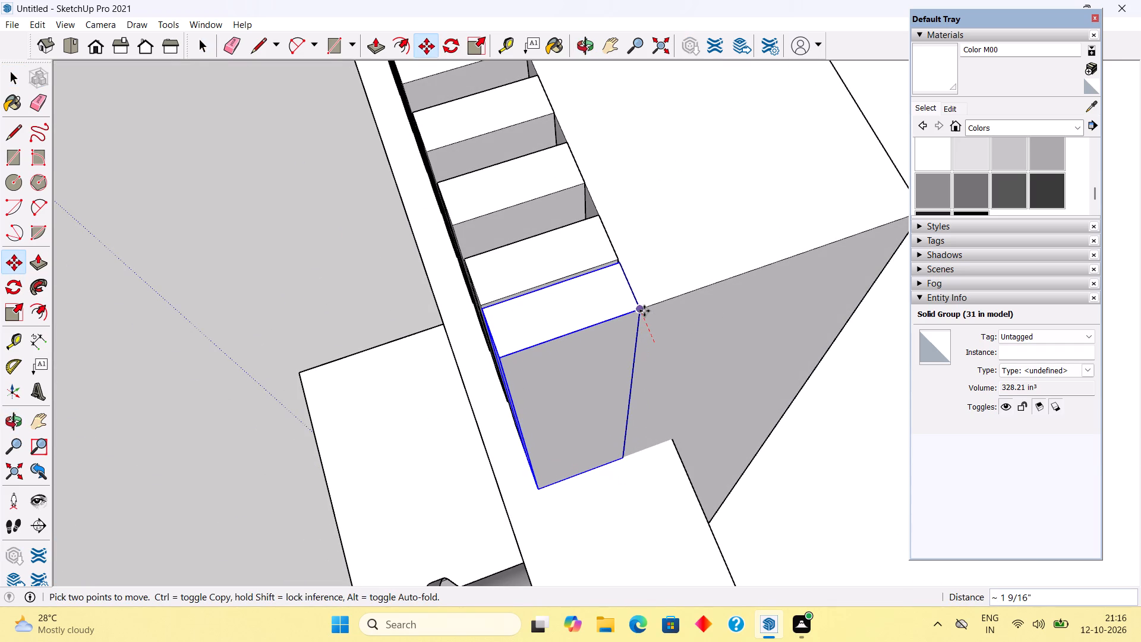
key("space")
Move the second-to-last slat about 9/16" away from the end slat to even out the gaps.
scroll(597, 279, "down", 4)
scroll(590, 238, "up", 4)
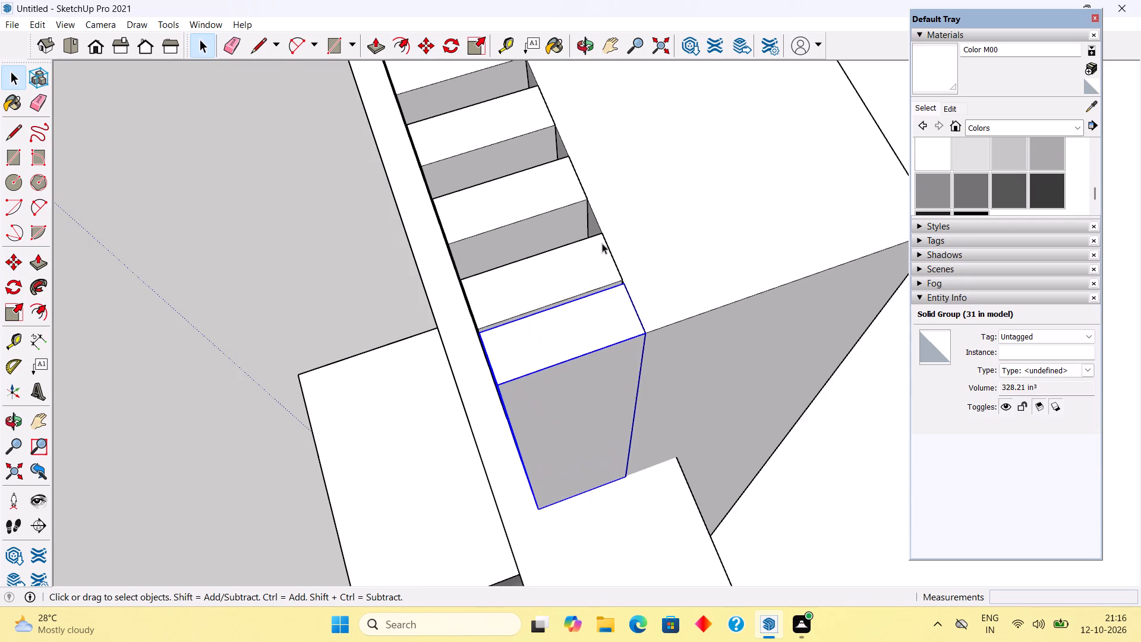
left_click(602, 243)
scroll(603, 235, "up", 9)
key("m")
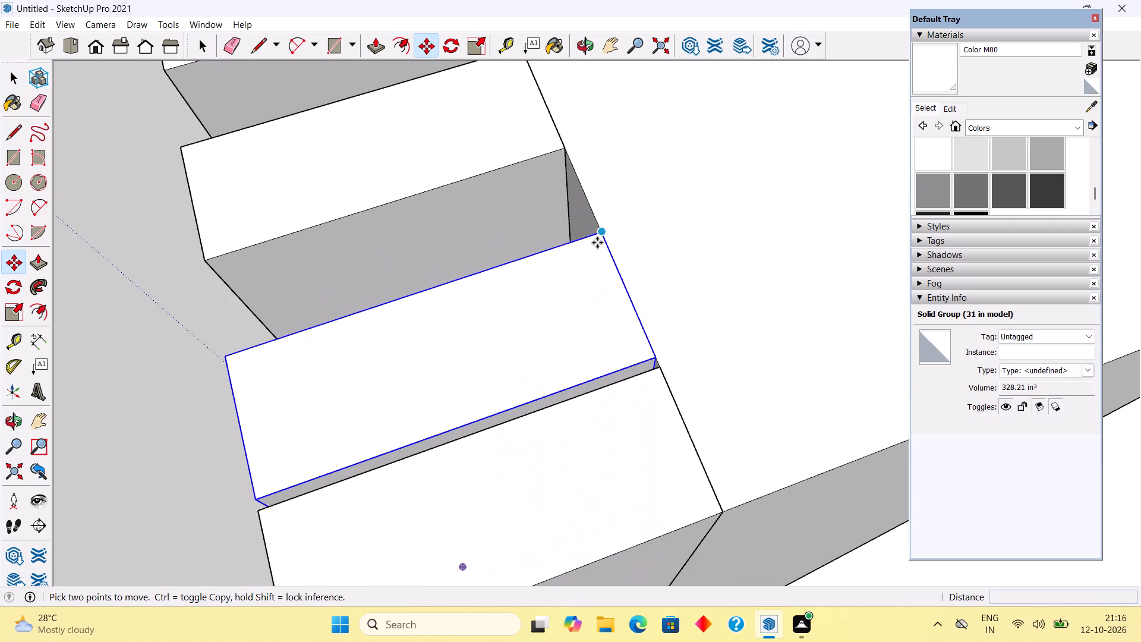
left_click(599, 233)
left_click(590, 203)
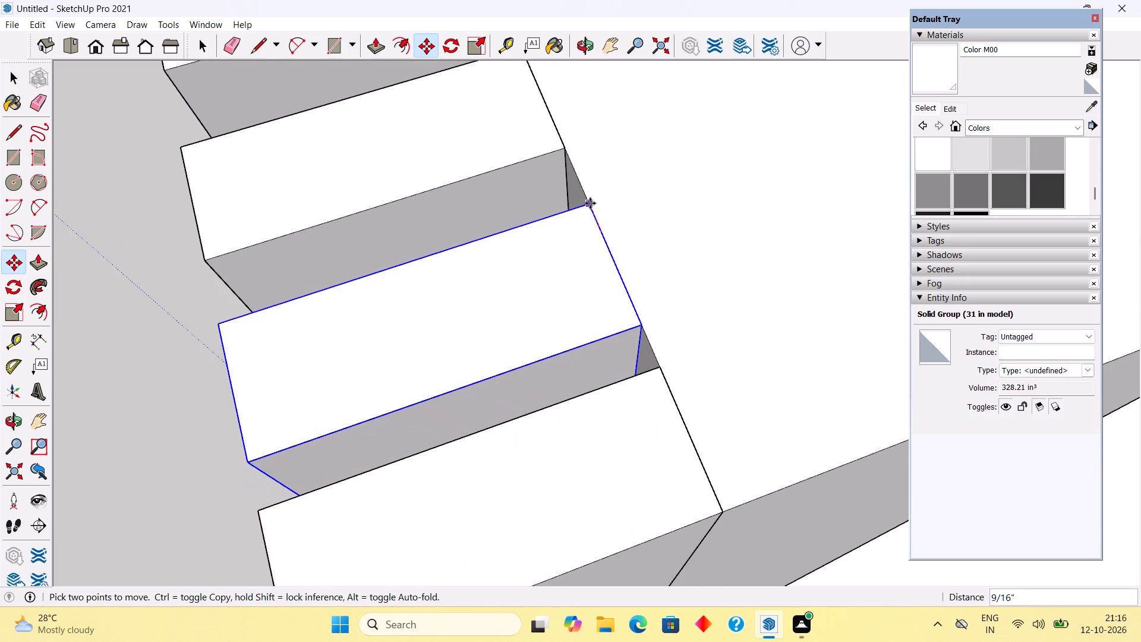
key("space")
scroll(590, 203, "down", 7)
left_click(349, 314)
Examine the slat row and the whole front facade from several angles.
middle_click_drag(331, 384, 466, 367)
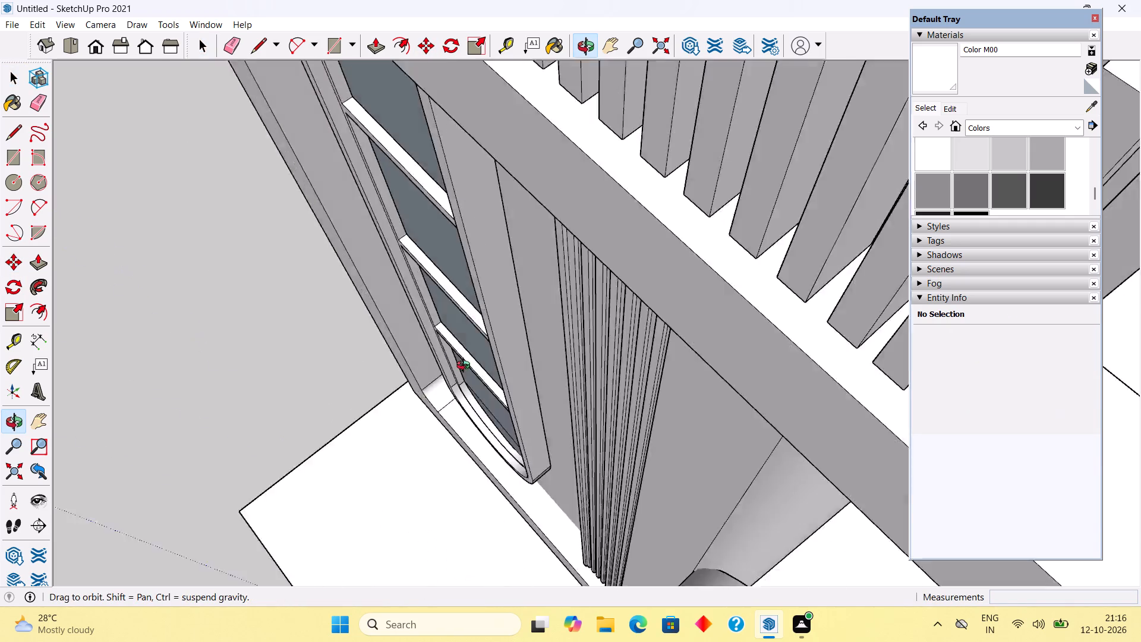
middle_click_drag(466, 367, 510, 324)
scroll(510, 324, "down", 11)
middle_click_drag(587, 370, 678, 247)
scroll(679, 245, "down", 8)
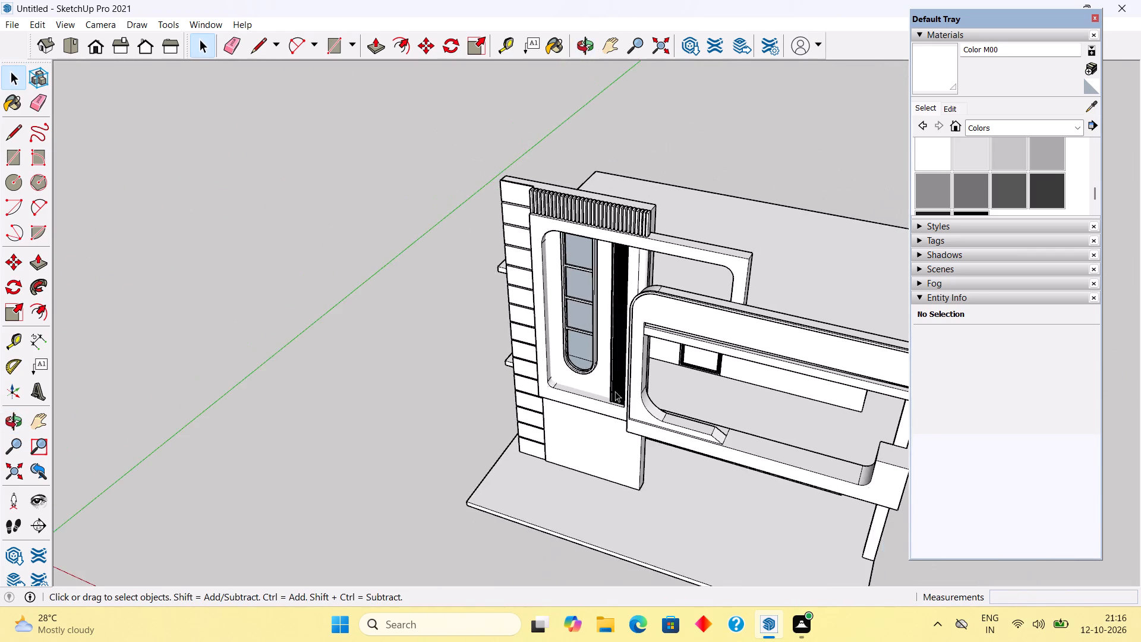
middle_click_drag(629, 380, 770, 203)
scroll(572, 225, "up", 5)
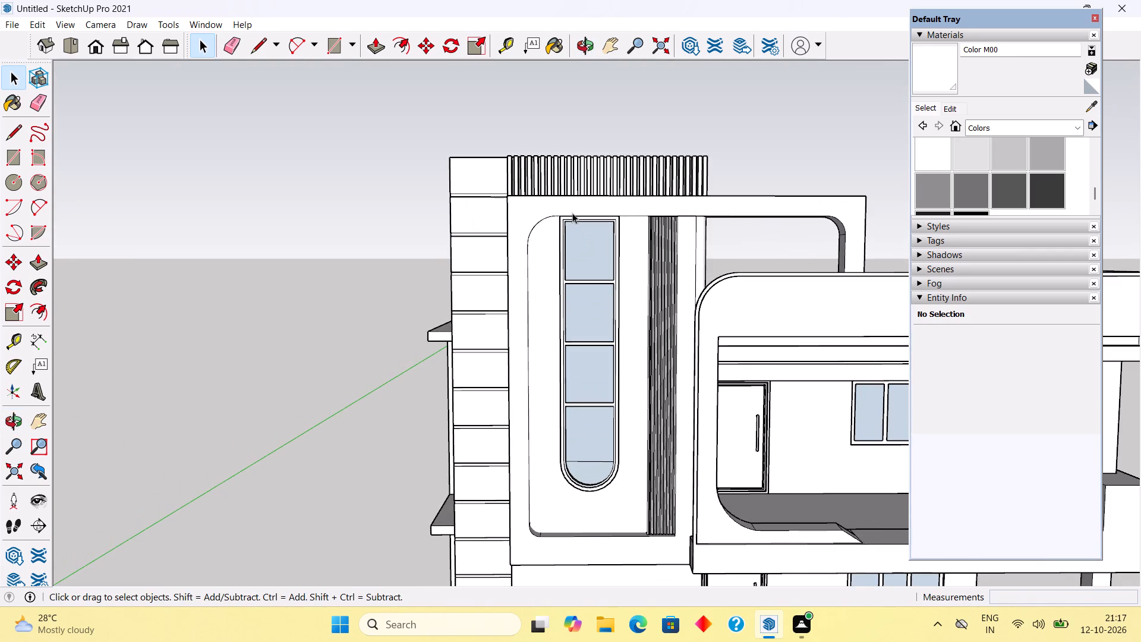
scroll(572, 213, "down", 6)
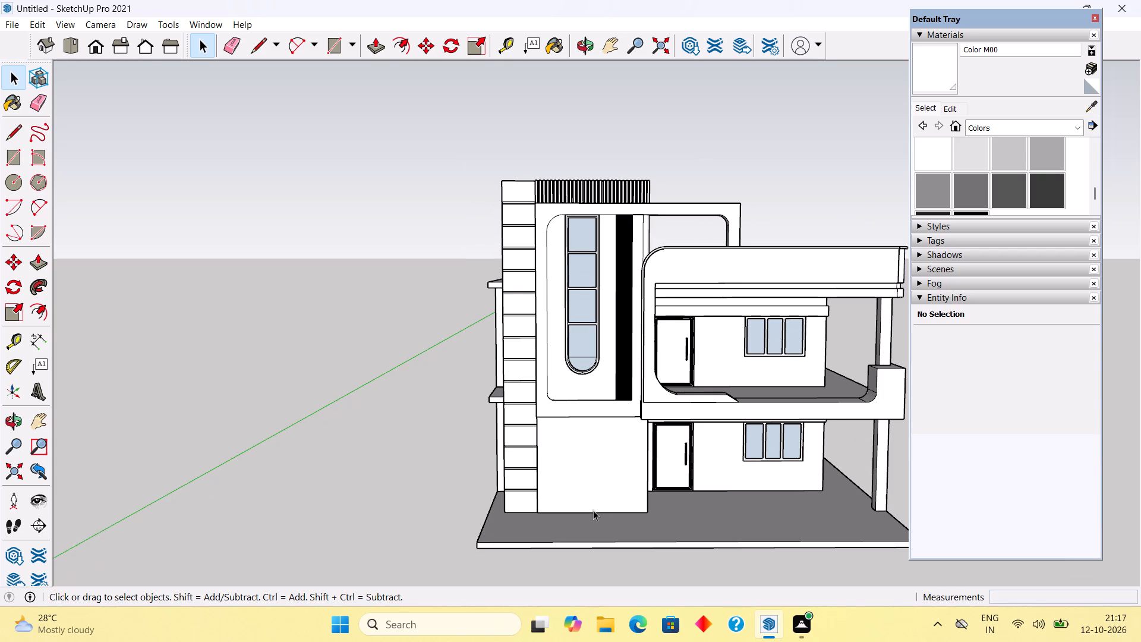
Open the front wall group and draw a horizontal line about 10' long across its face along the frame's underside.
triple_click(592, 489)
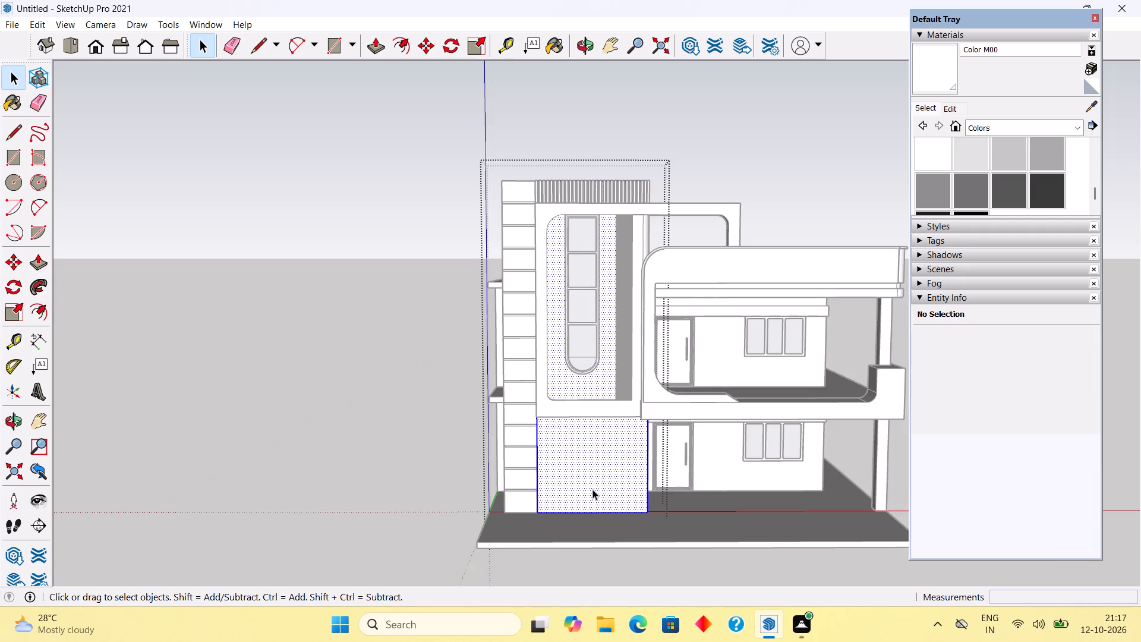
scroll(592, 489, "up", 6)
middle_click_drag(587, 474, 592, 354)
scroll(592, 354, "up", 2)
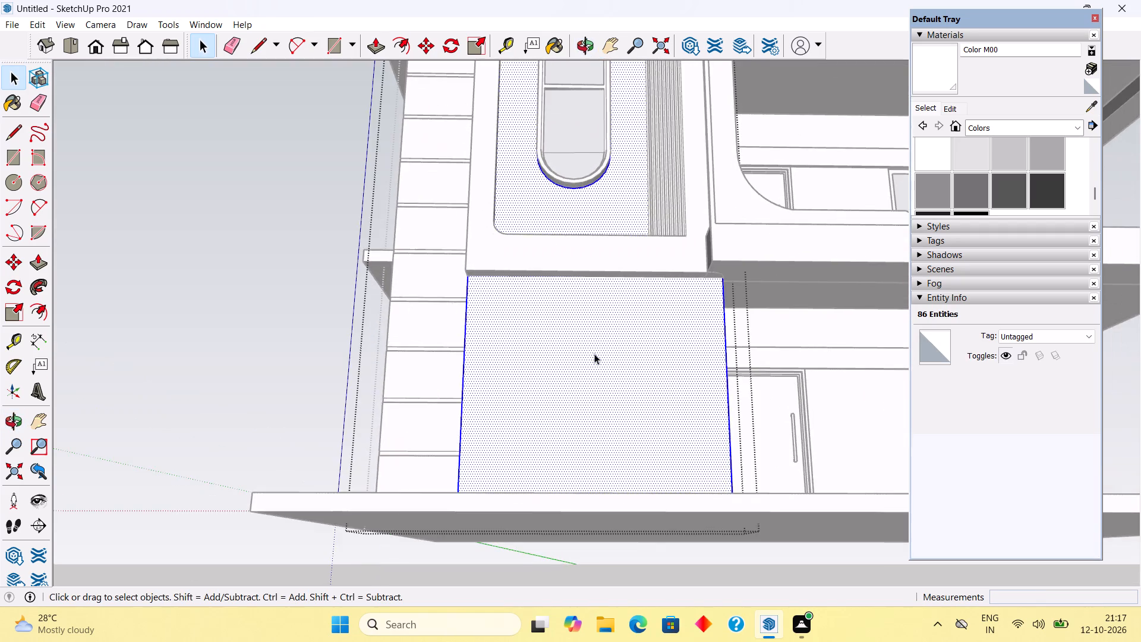
scroll(557, 335, "up", 4)
key("l")
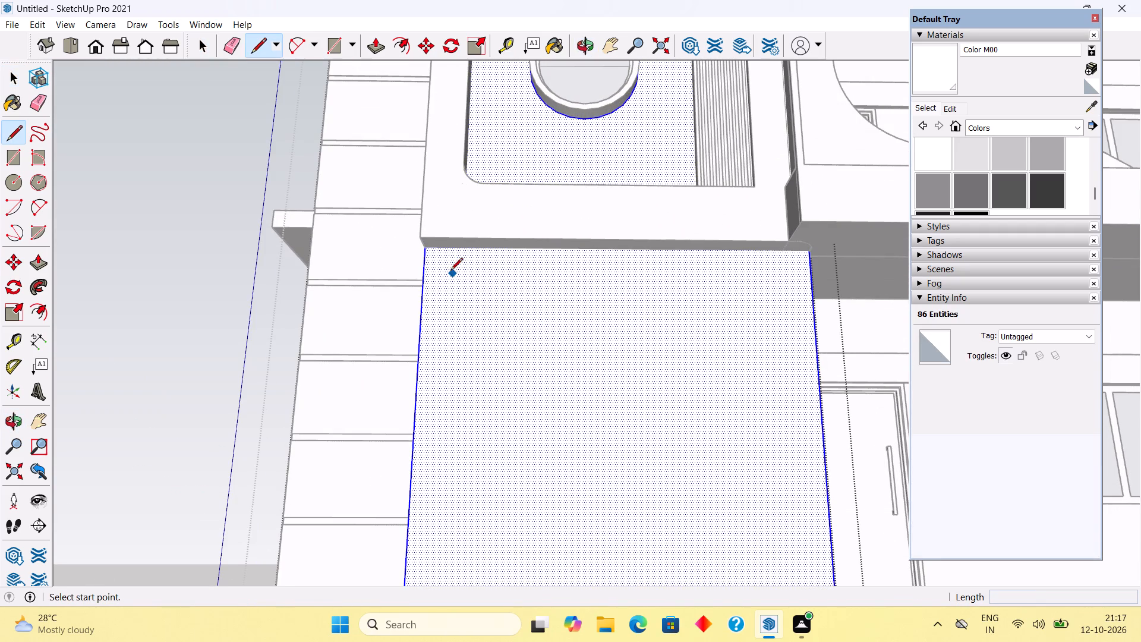
left_click(426, 249)
left_click(806, 250)
key("space")
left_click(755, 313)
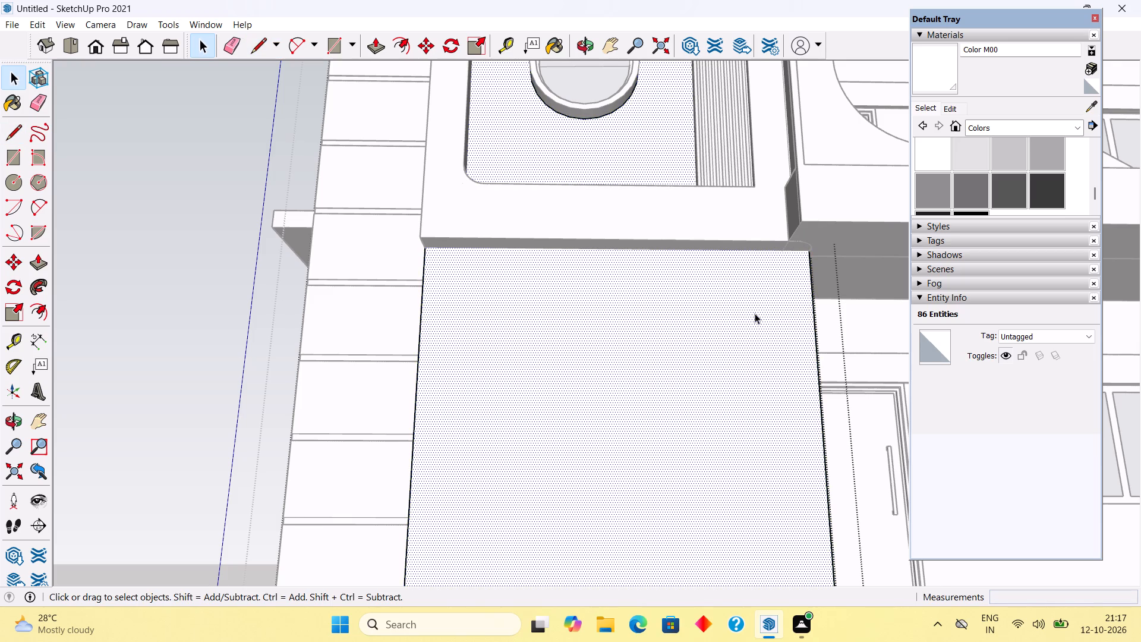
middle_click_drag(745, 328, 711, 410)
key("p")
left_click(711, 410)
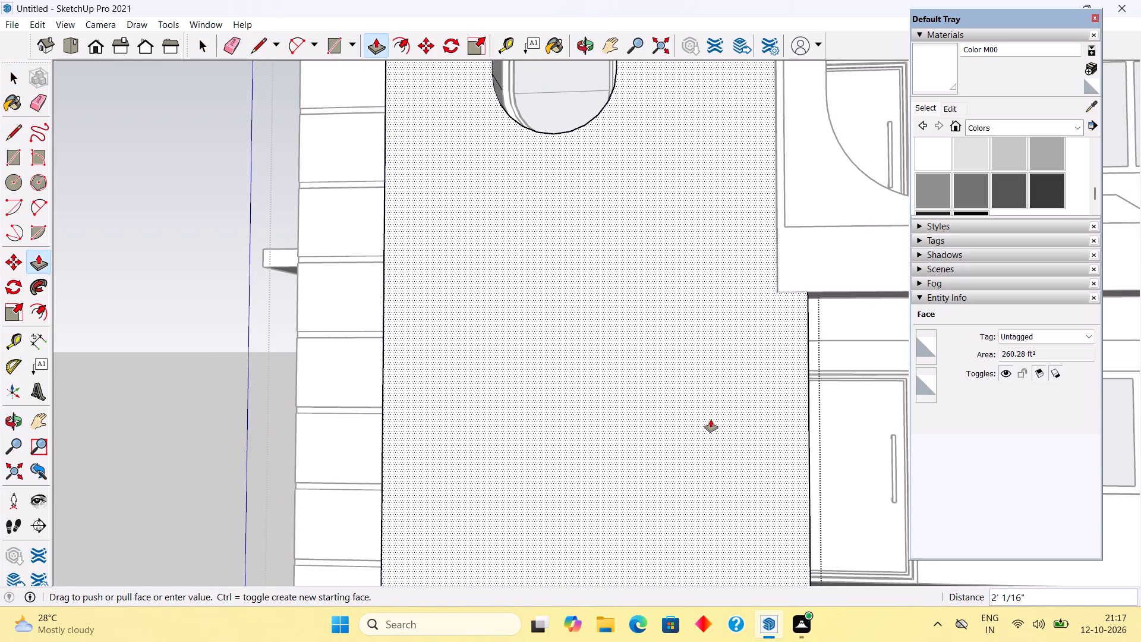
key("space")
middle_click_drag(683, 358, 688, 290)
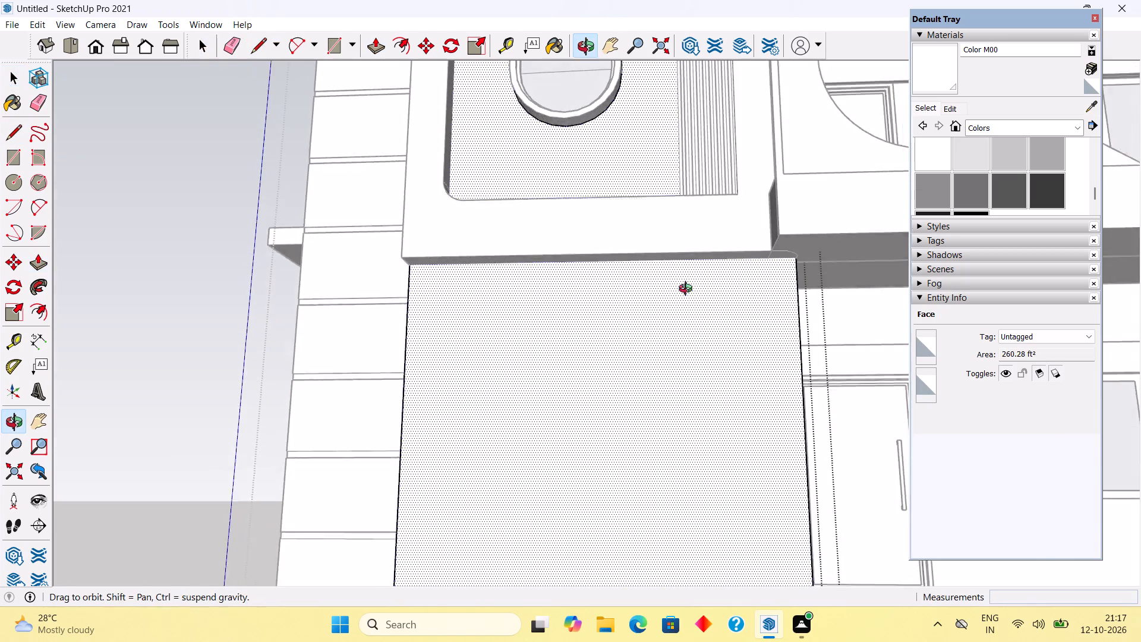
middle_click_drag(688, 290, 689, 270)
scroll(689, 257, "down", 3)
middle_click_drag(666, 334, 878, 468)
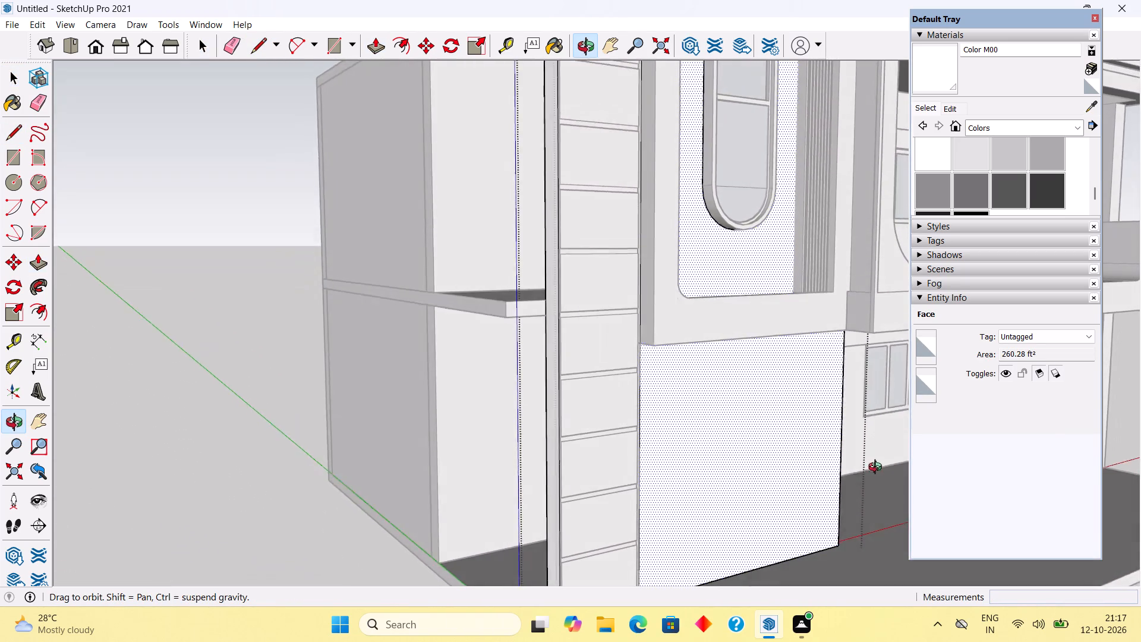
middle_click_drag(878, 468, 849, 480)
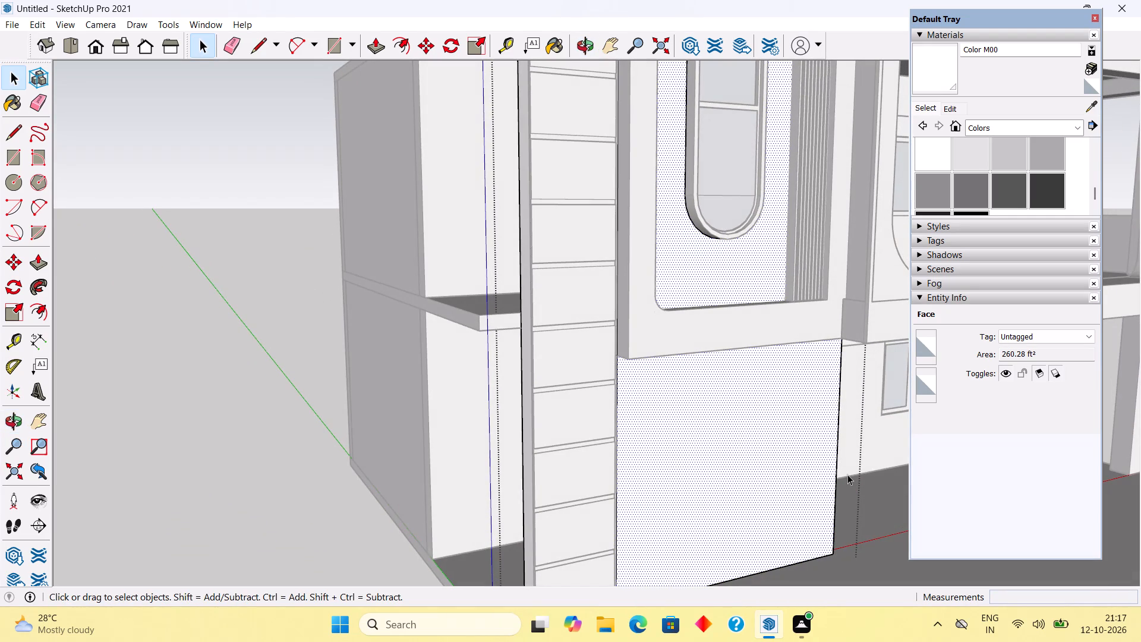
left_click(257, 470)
Draw a rectangle about 10' by 9' on the lower wall, from the frame's underside down to the wall's opposite bottom corner.
middle_click_drag(784, 510, 719, 441)
scroll(617, 316, "up", 2)
middle_click_drag(597, 249, 579, 209)
scroll(560, 206, "up", 4)
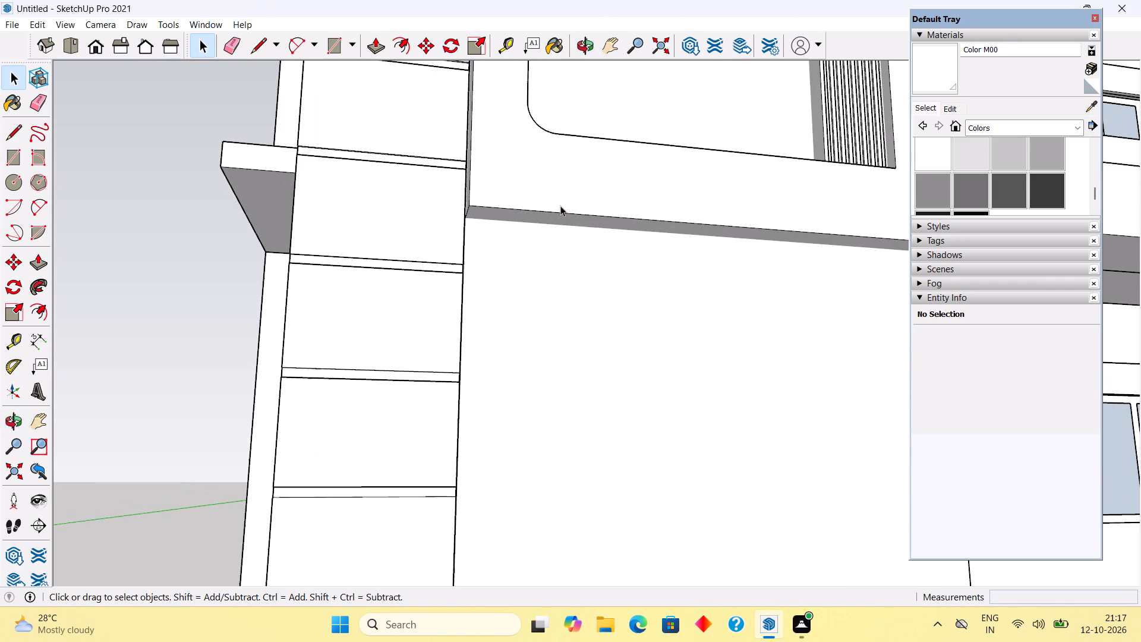
key("r")
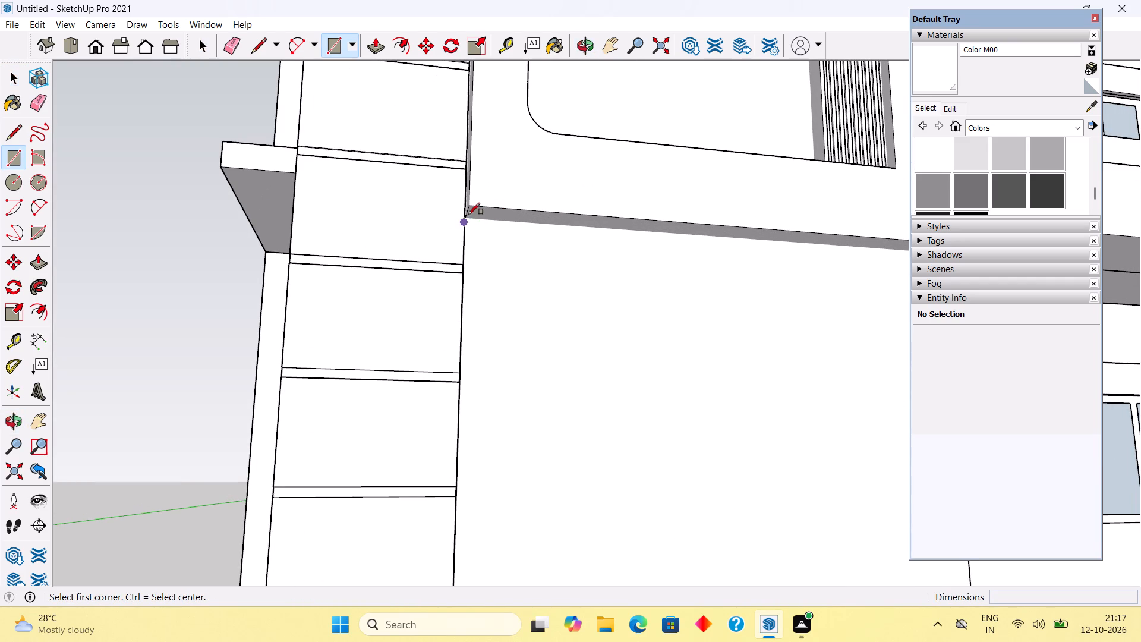
scroll(471, 216, "up", 8)
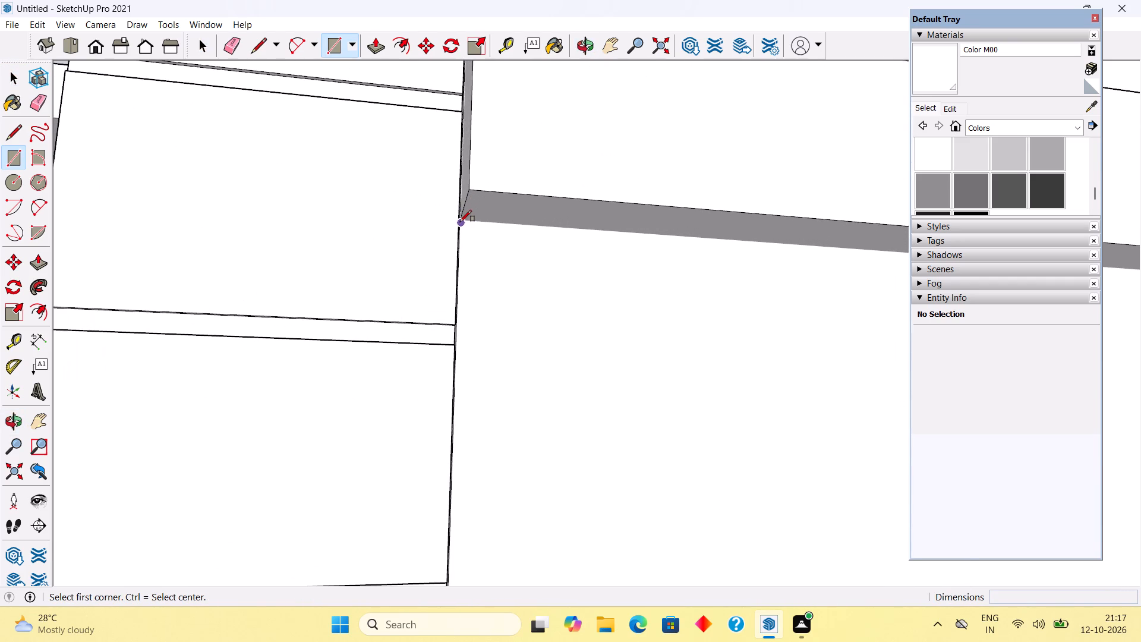
left_click(460, 220)
scroll(543, 298, "down", 15)
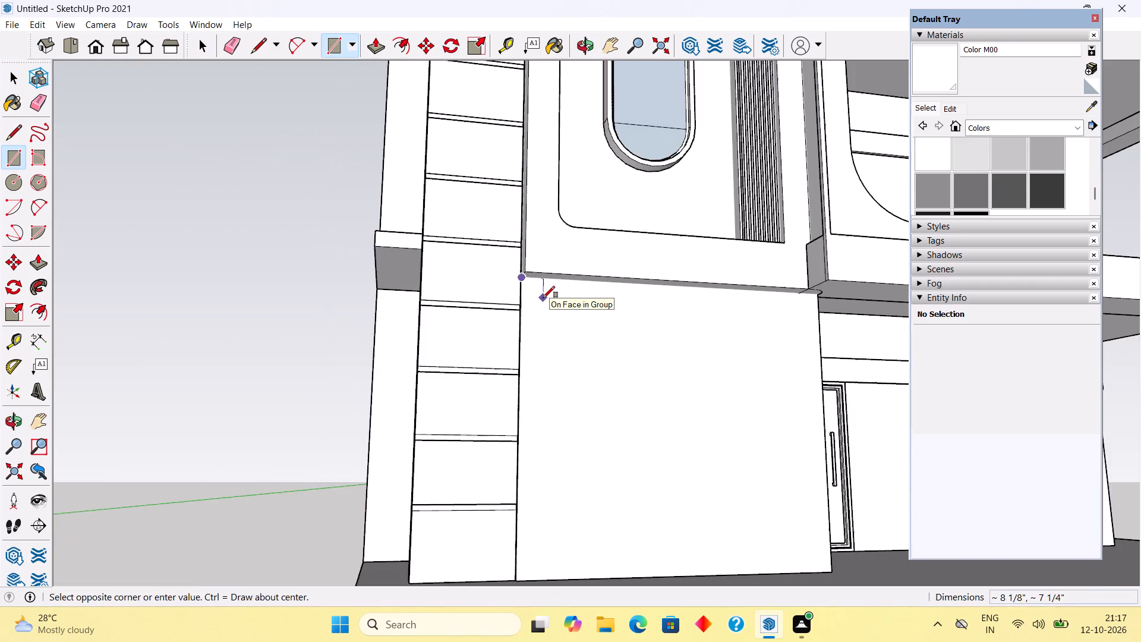
scroll(543, 298, "down", 1)
scroll(785, 523, "up", 2)
left_click(781, 523)
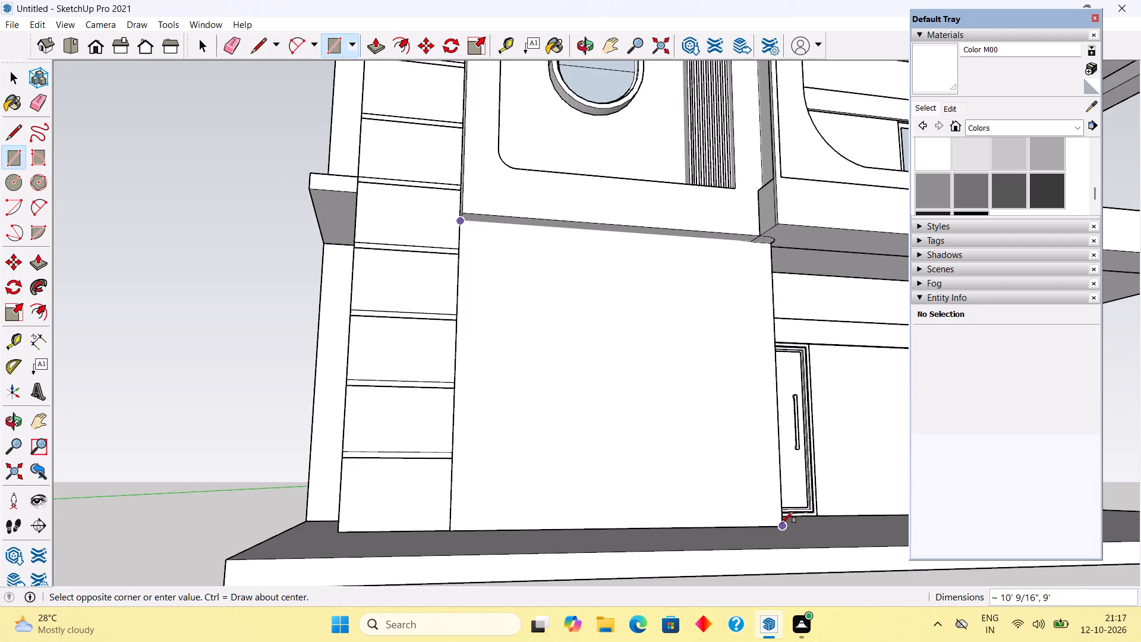
Push/Pull the lower wall rectangle outward about 1' 2 11/16" beneath the frame.
key("space")
key("p")
left_click(724, 479)
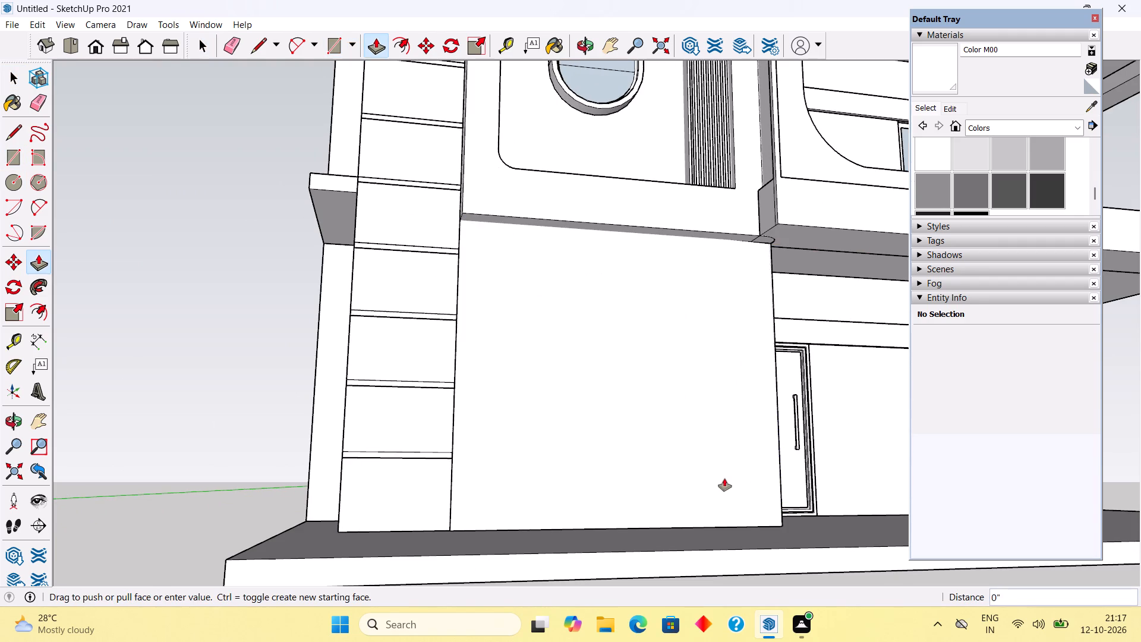
middle_click_drag(735, 480, 867, 577)
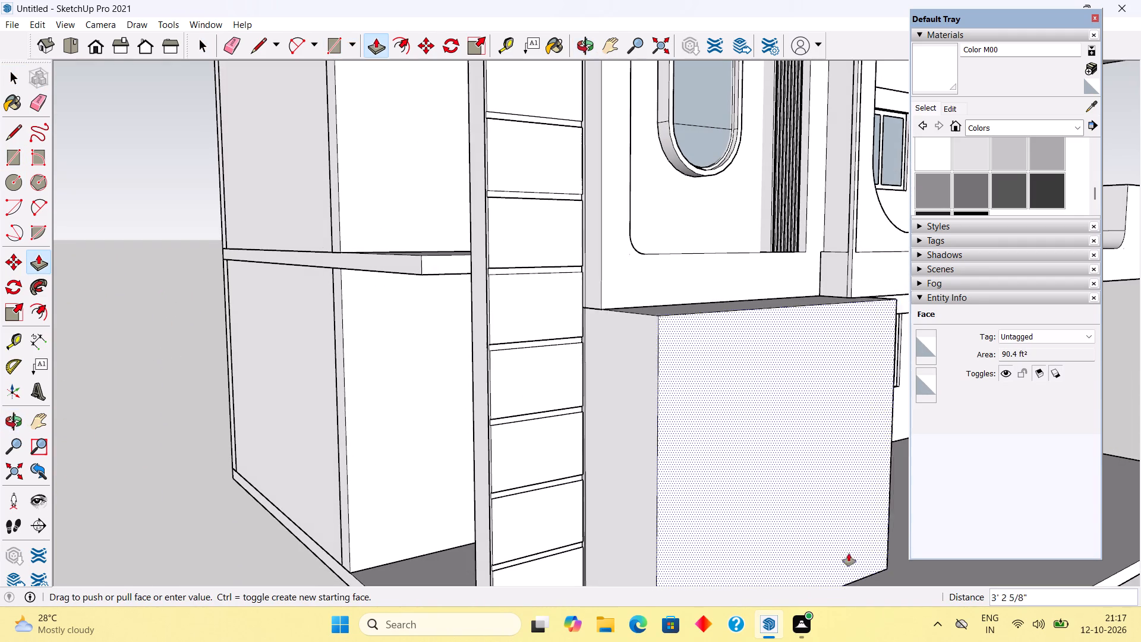
left_click(764, 278)
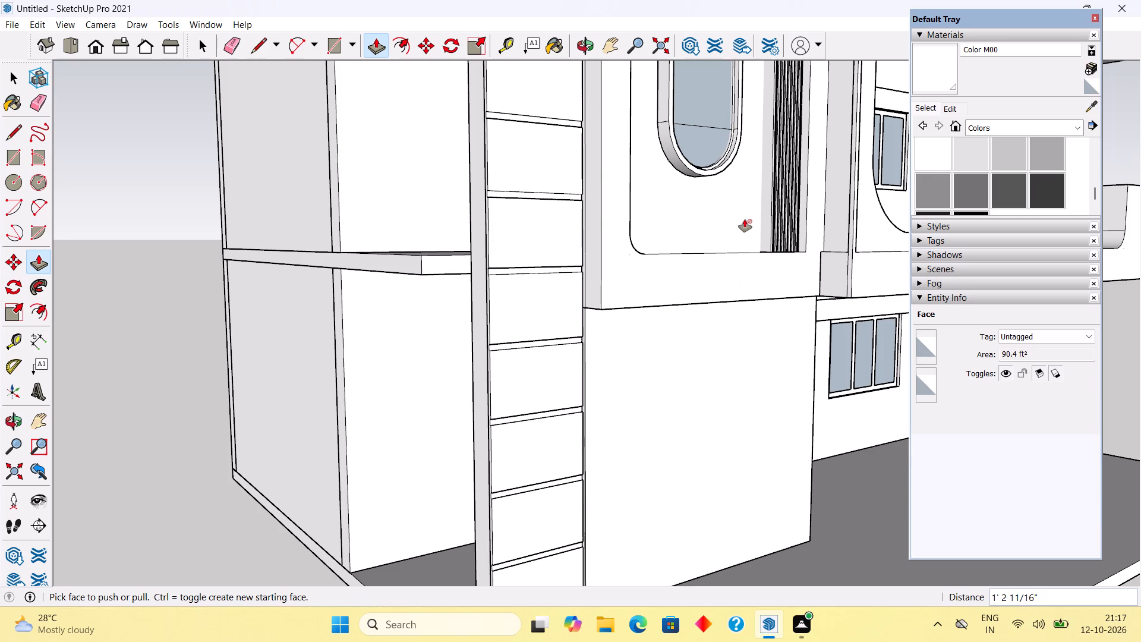
key("space")
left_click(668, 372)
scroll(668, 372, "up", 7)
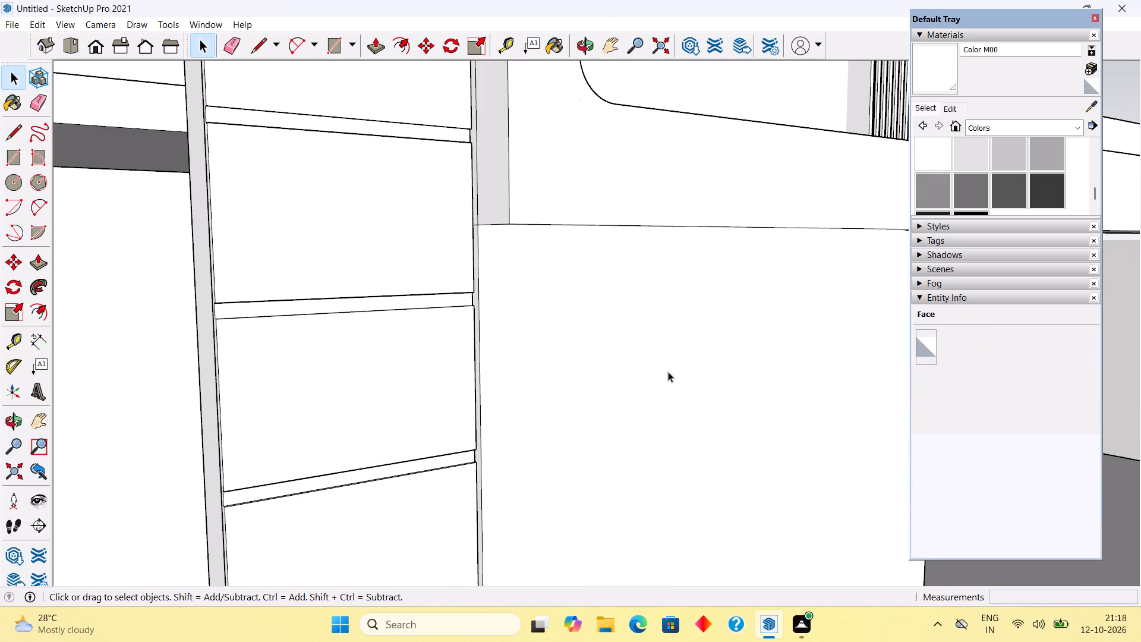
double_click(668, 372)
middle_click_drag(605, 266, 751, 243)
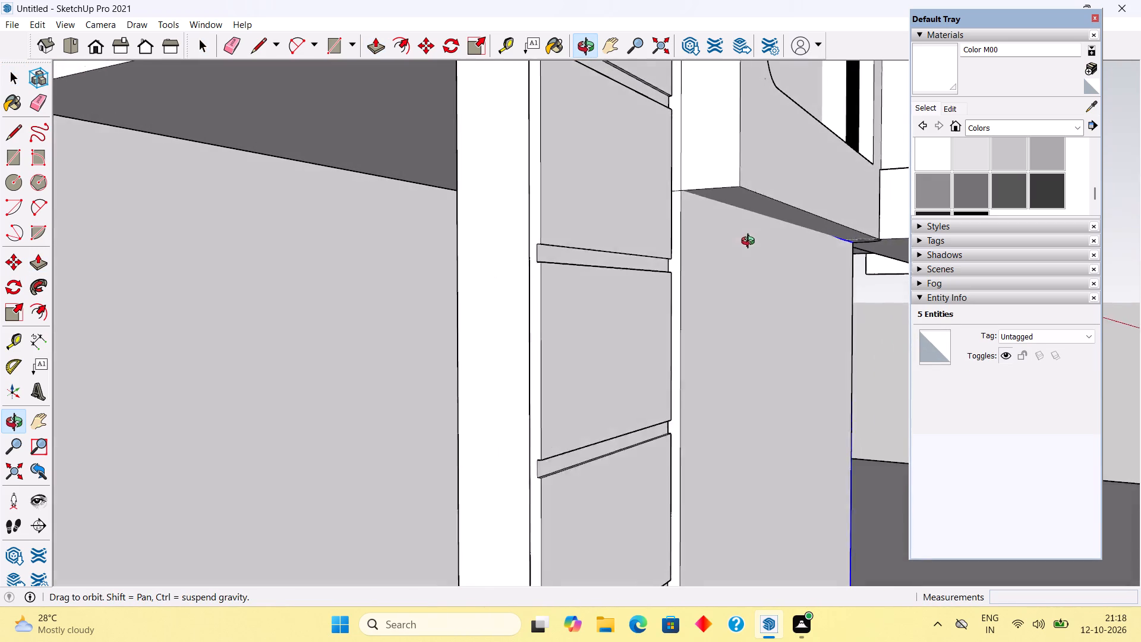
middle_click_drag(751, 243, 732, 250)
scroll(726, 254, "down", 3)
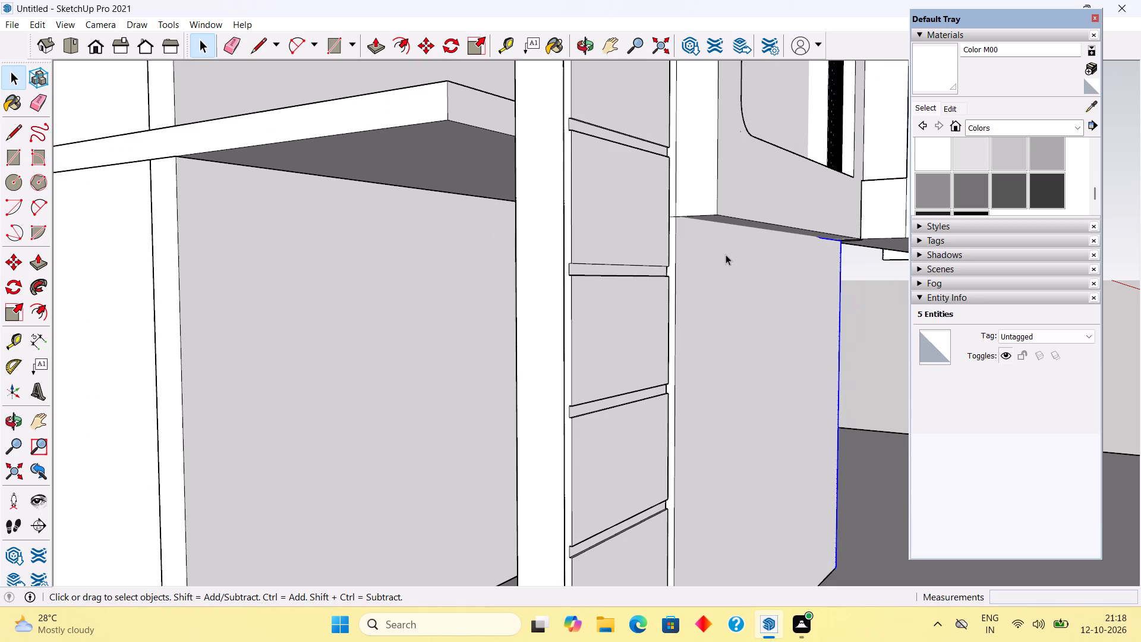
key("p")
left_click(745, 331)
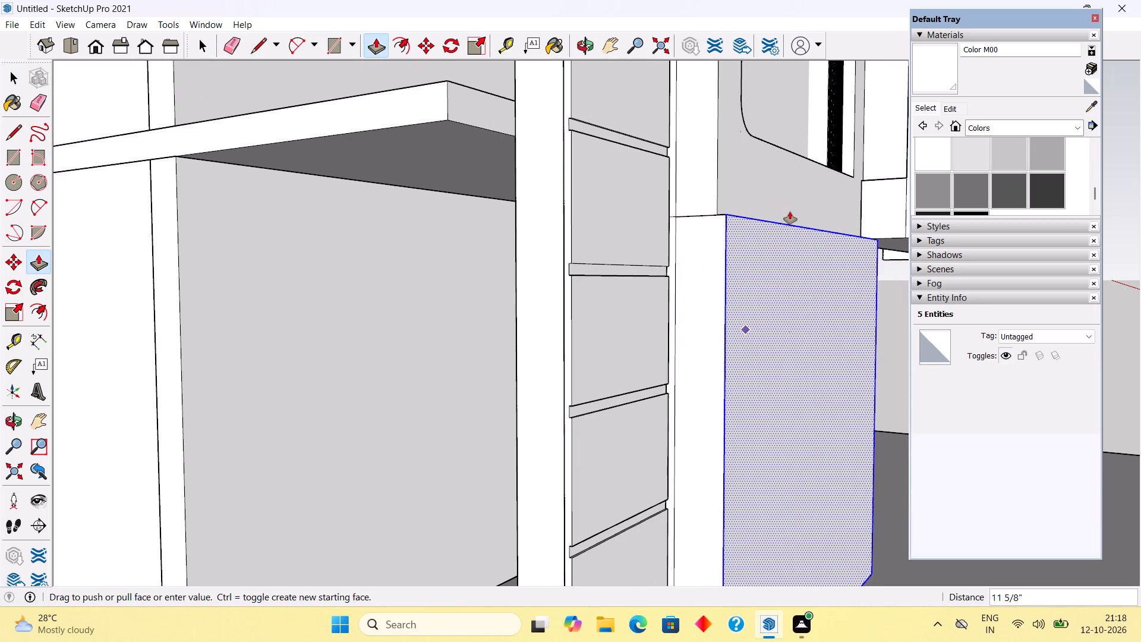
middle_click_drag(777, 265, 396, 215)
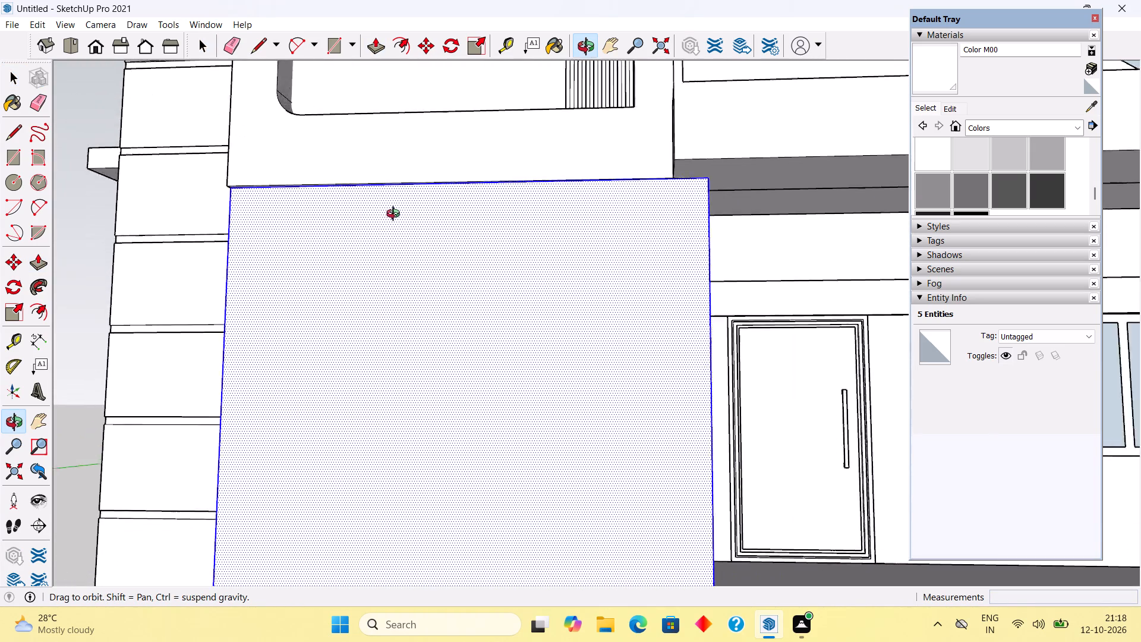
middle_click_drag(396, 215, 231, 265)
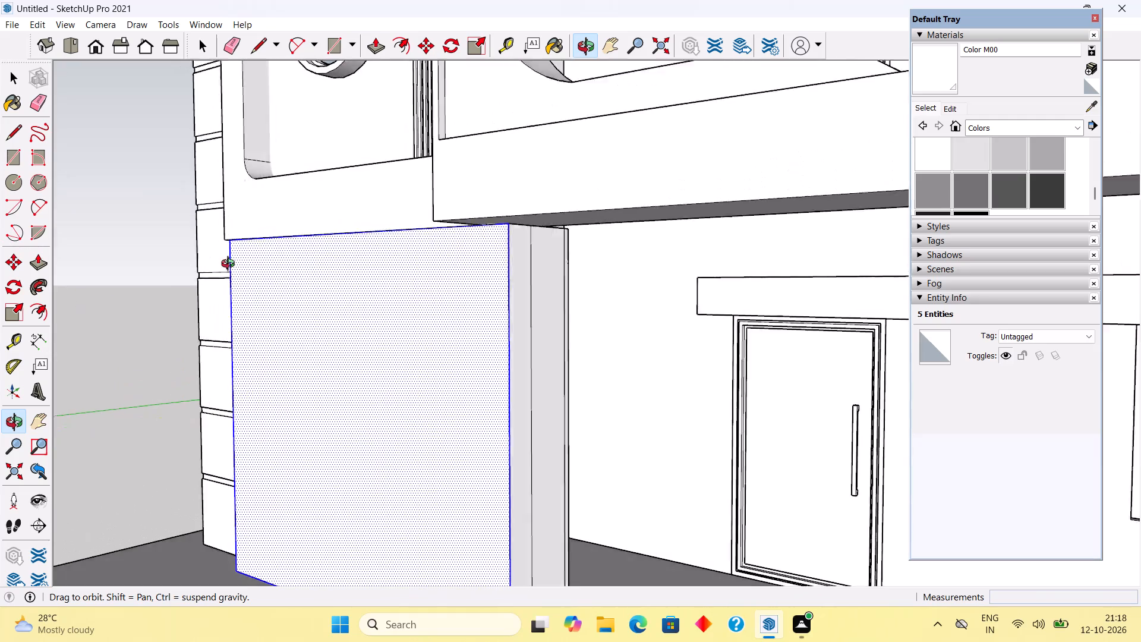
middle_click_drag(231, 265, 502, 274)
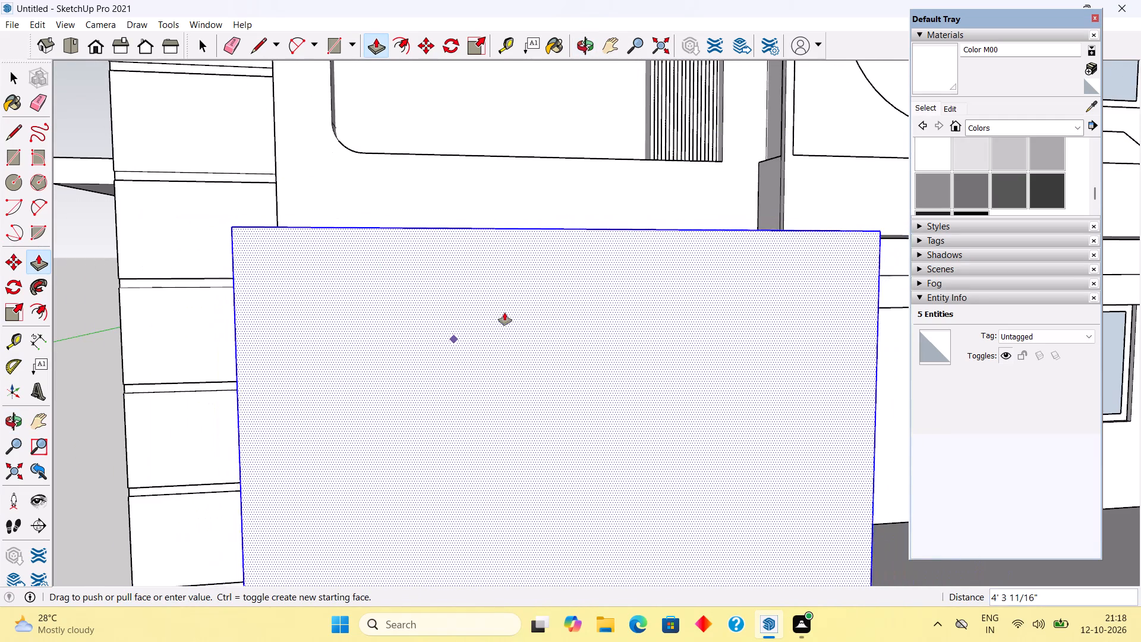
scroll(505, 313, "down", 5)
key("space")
Push/Pull the lower block's front face out a further 5 3/4" or so, toward the frame's front face.
middle_click_drag(431, 335, 617, 350)
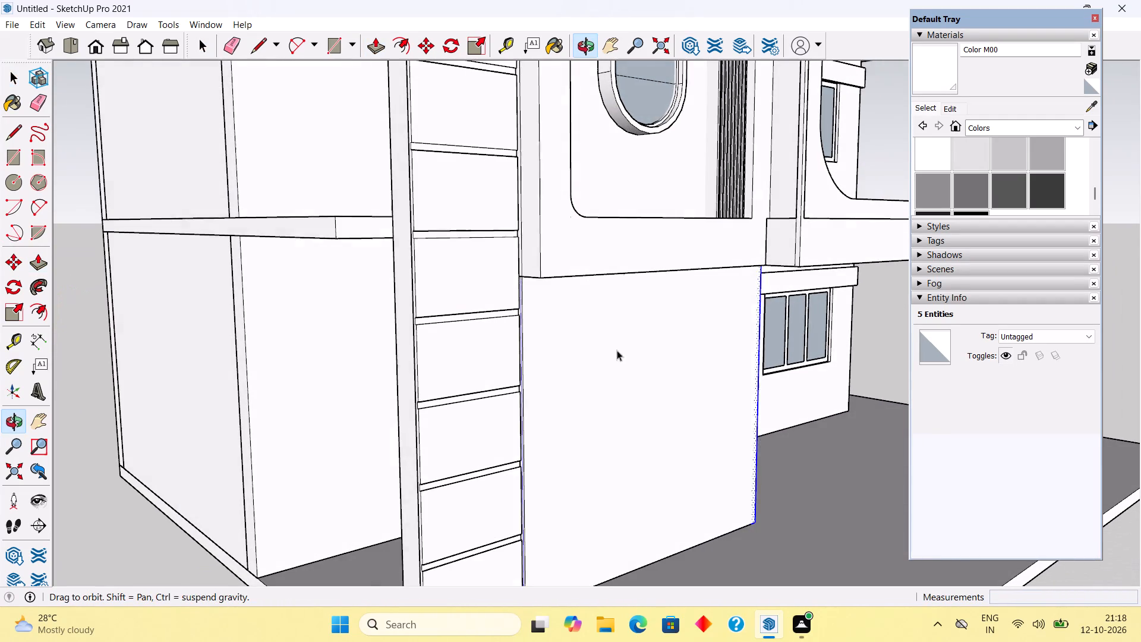
middle_click_drag(617, 350, 616, 350)
middle_click_drag(630, 291, 702, 227)
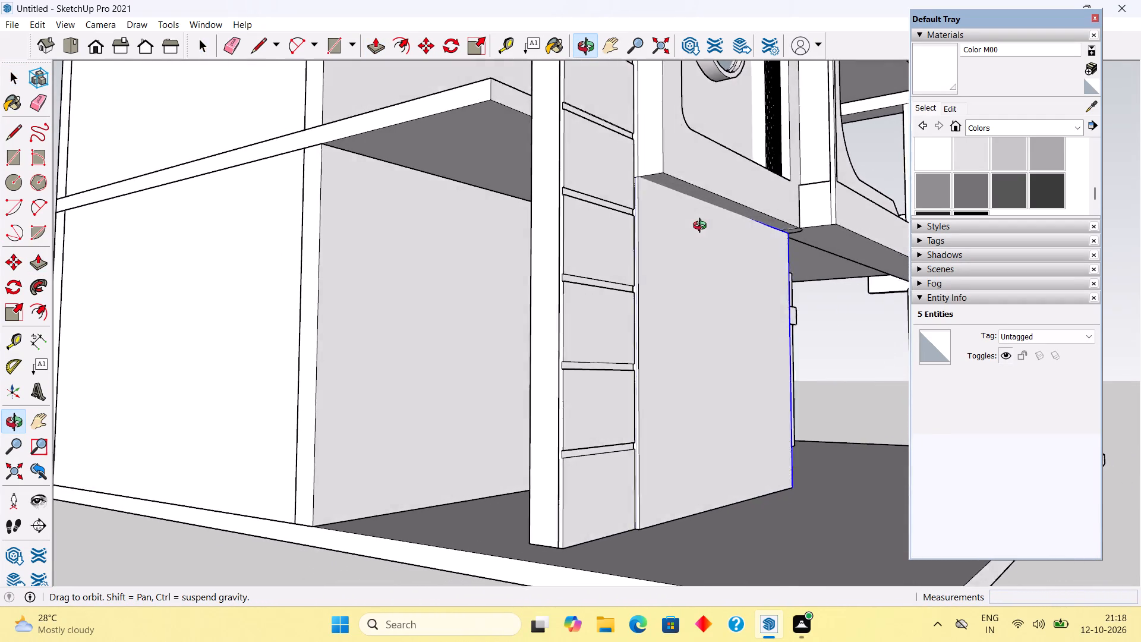
middle_click_drag(702, 227, 733, 226)
left_click(731, 228)
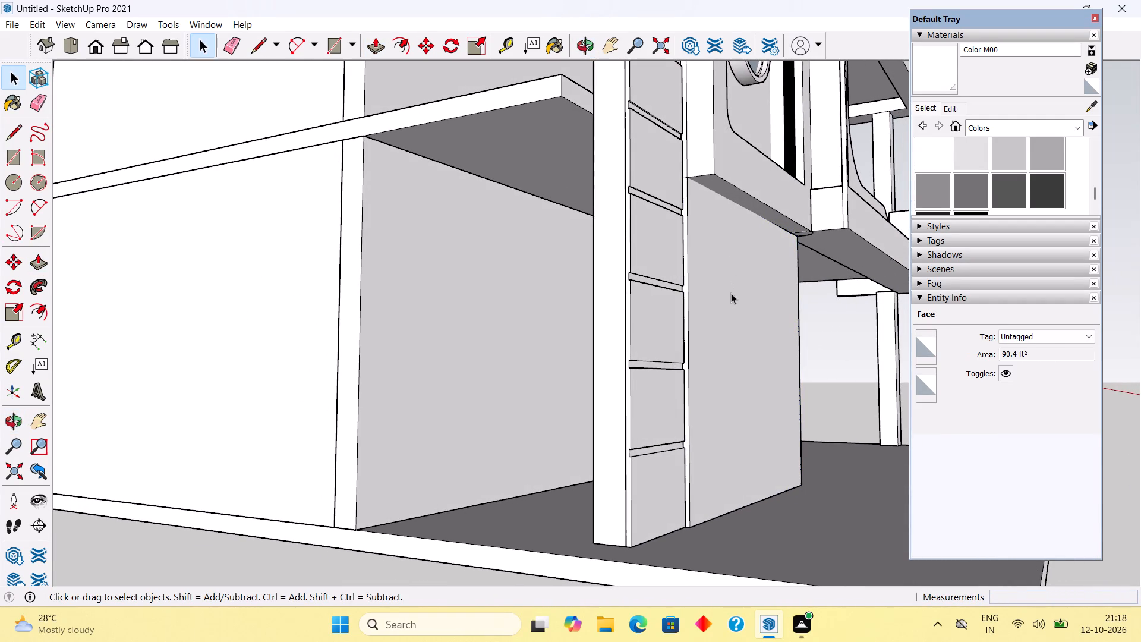
triple_click(731, 293)
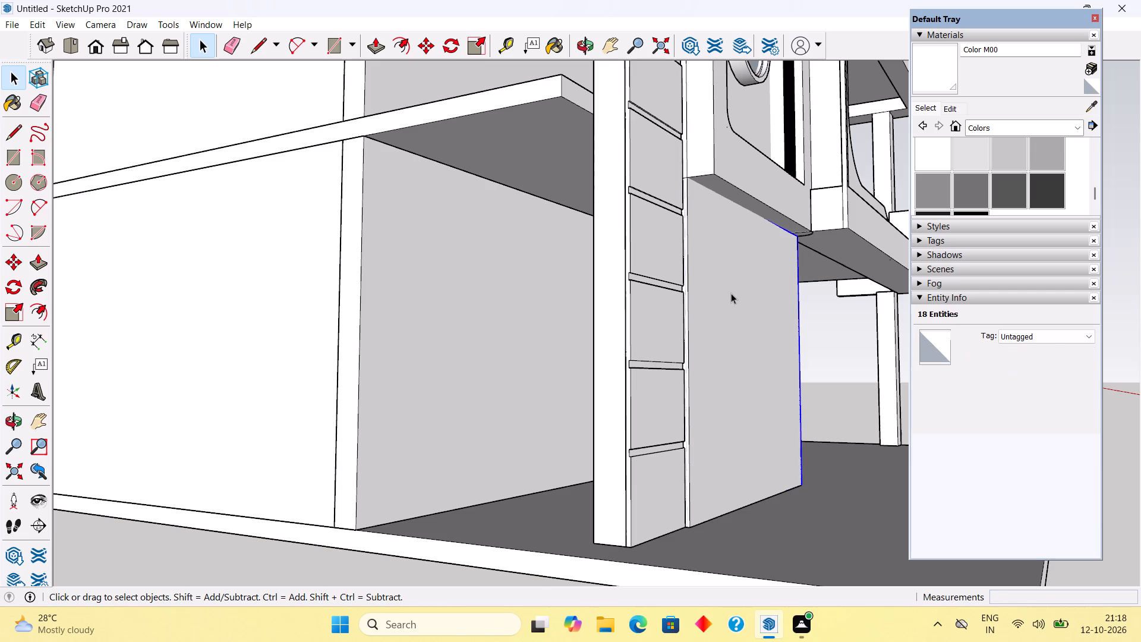
key("p")
left_click(731, 293)
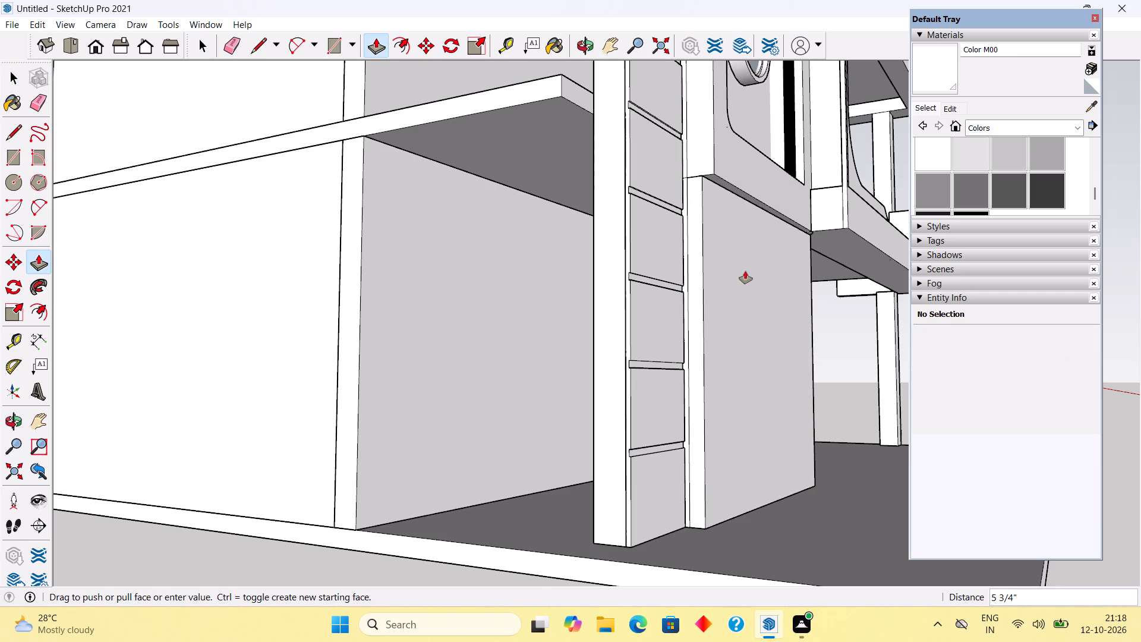
left_click(745, 271)
key("space")
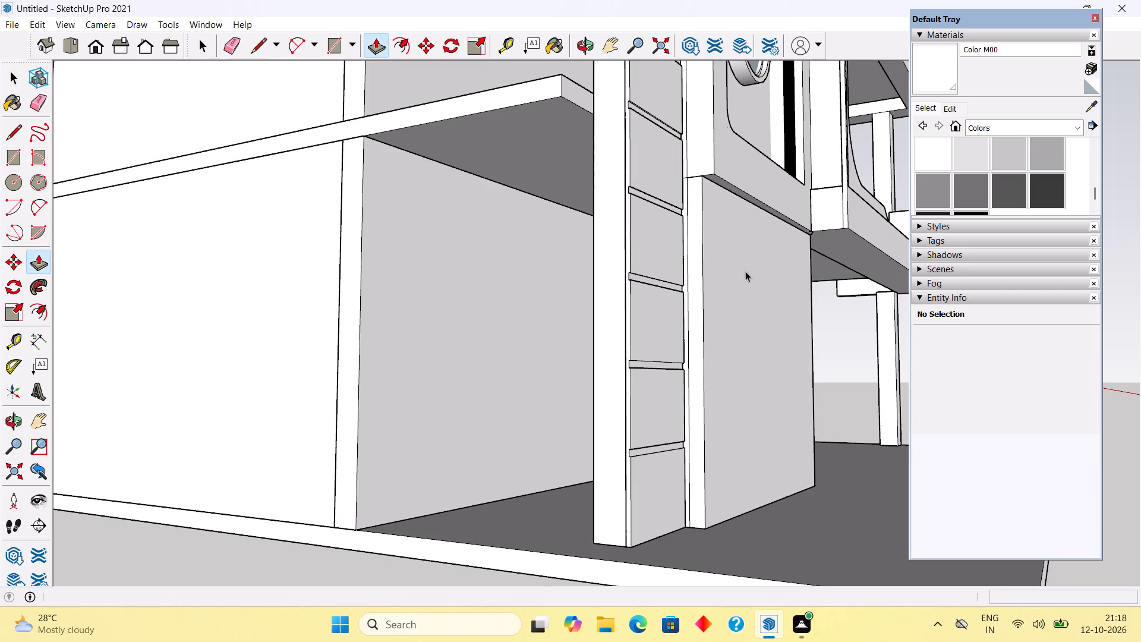
Select all the geometry of the lower block beneath the frame and make it a group.
triple_click(745, 271)
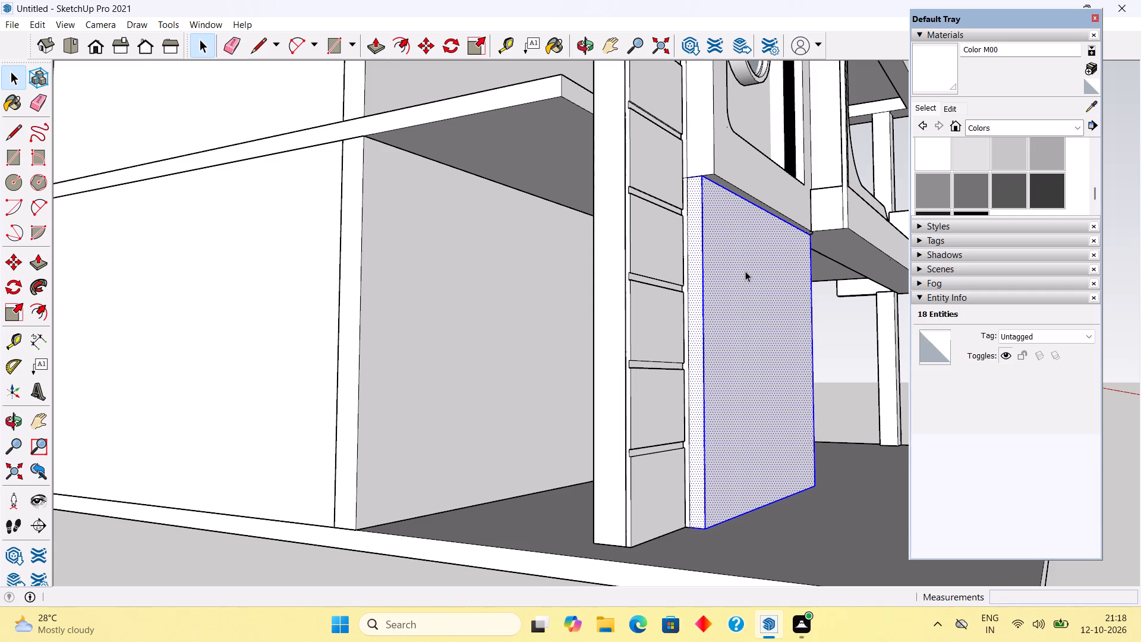
right_click(745, 271)
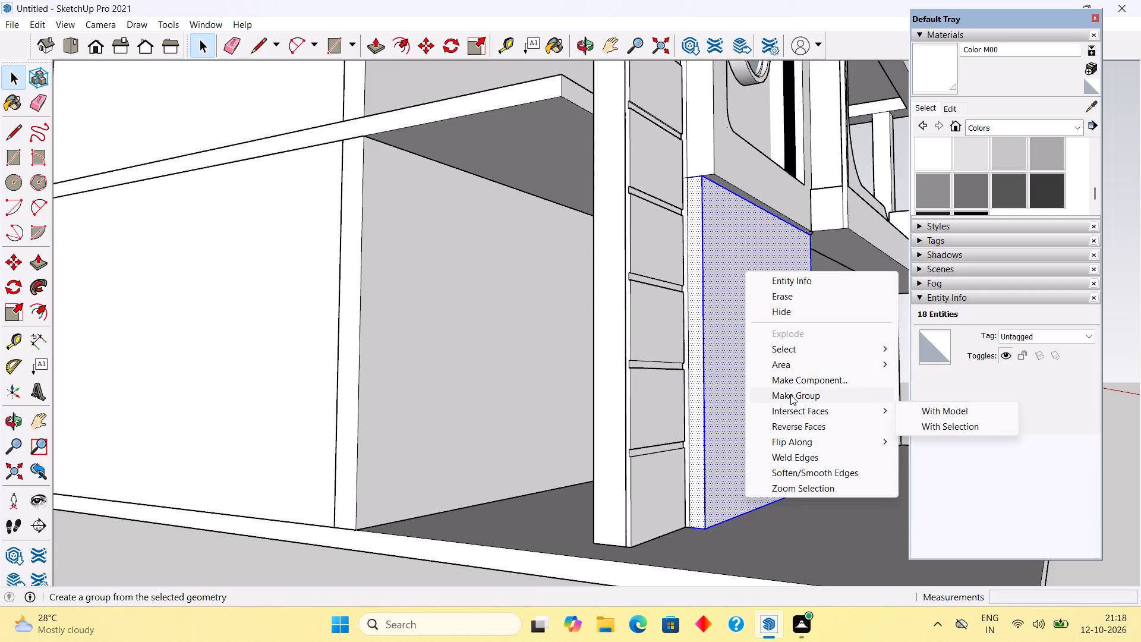
left_click(790, 395)
left_click(283, 548)
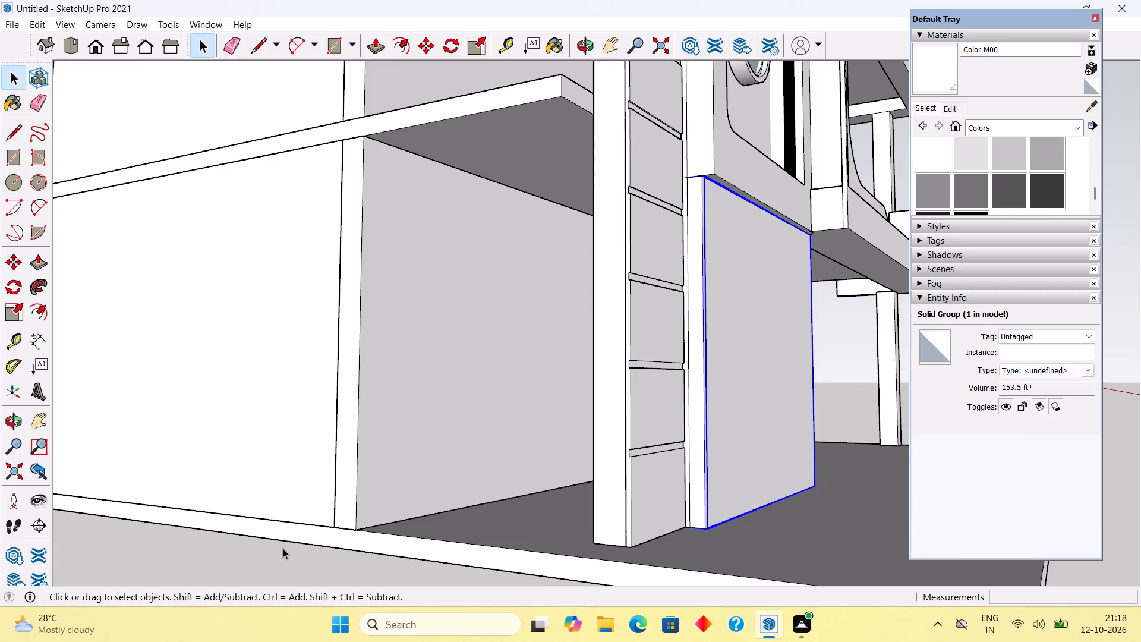
Place a vertical guide on the block's front about 1' 6 1/8" in from its door-side edge, aligned with the grooved panel's outer edge.
middle_click_drag(815, 391, 466, 336)
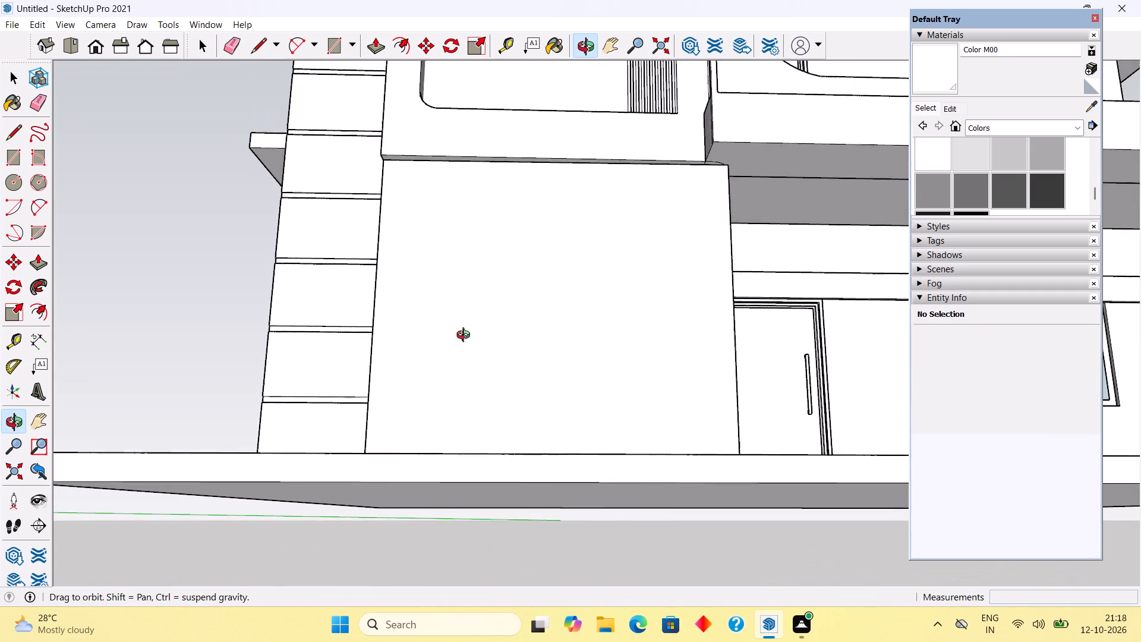
middle_click_drag(466, 336, 520, 446)
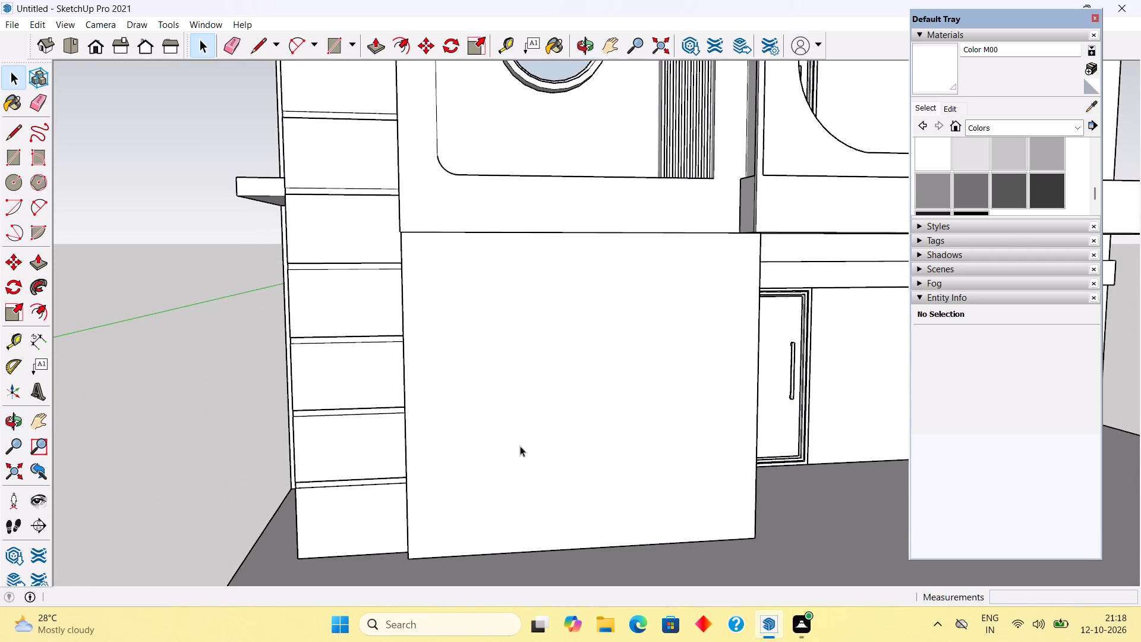
scroll(520, 446, "up", 1)
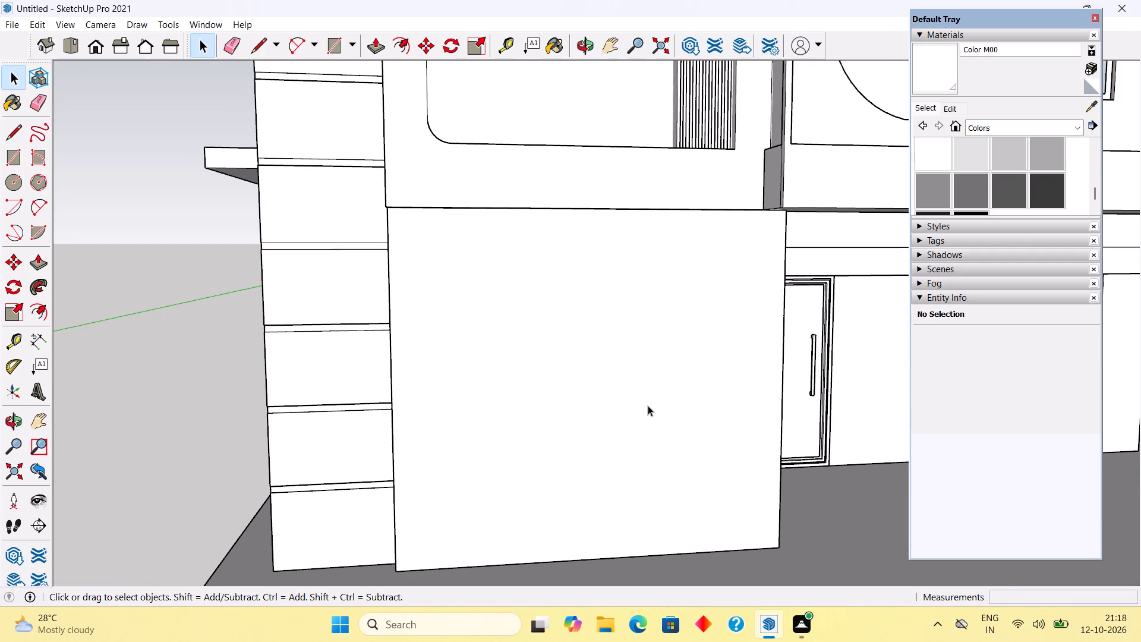
key("t")
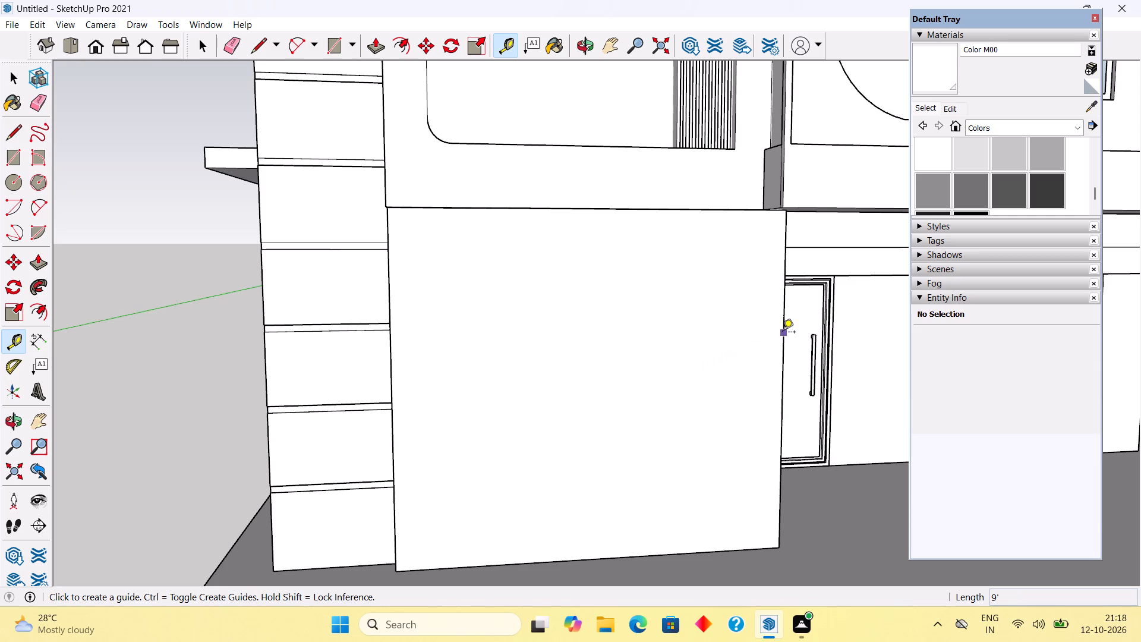
left_click(783, 333)
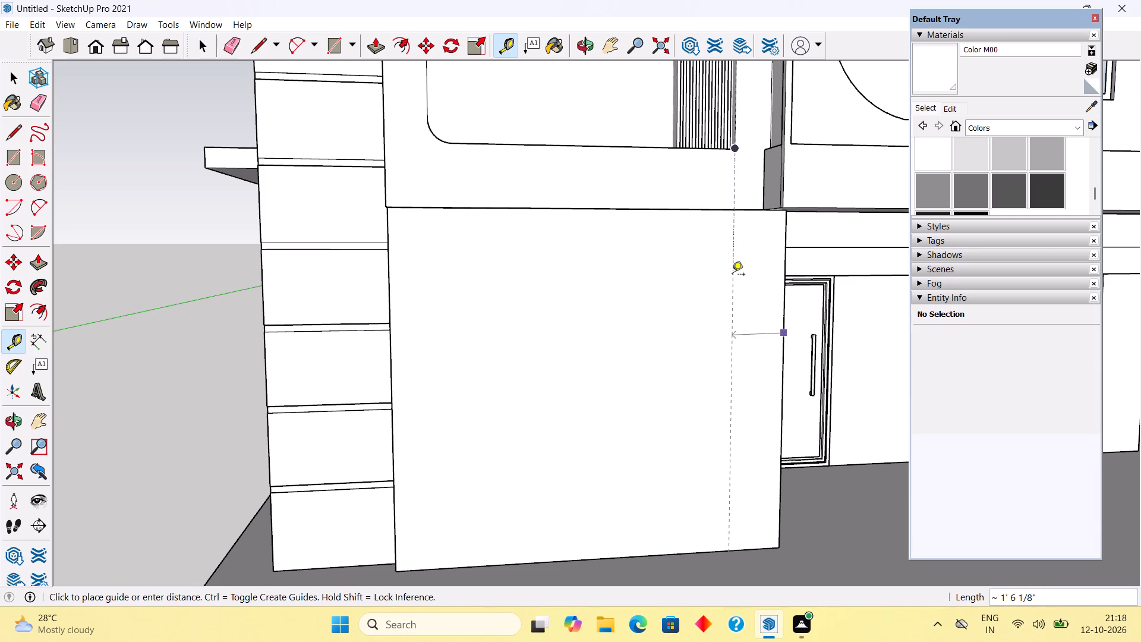
left_click(735, 347)
Examine the lower block and its guide in relation to the grooved panel above from several angles.
middle_click_drag(795, 323, 705, 354)
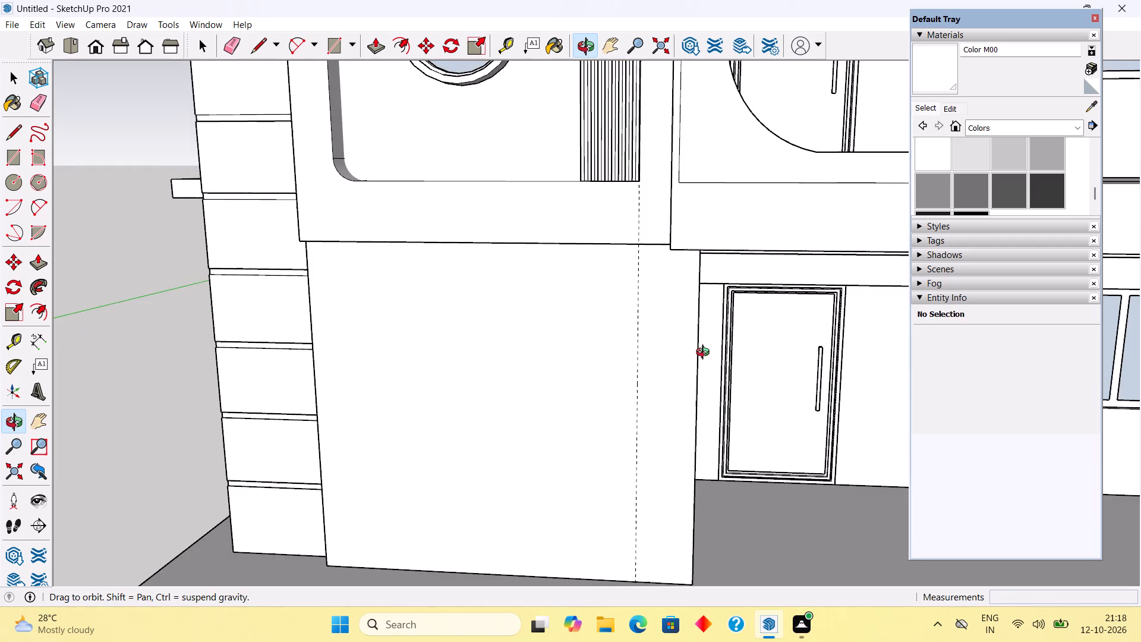
middle_click_drag(705, 354, 710, 358)
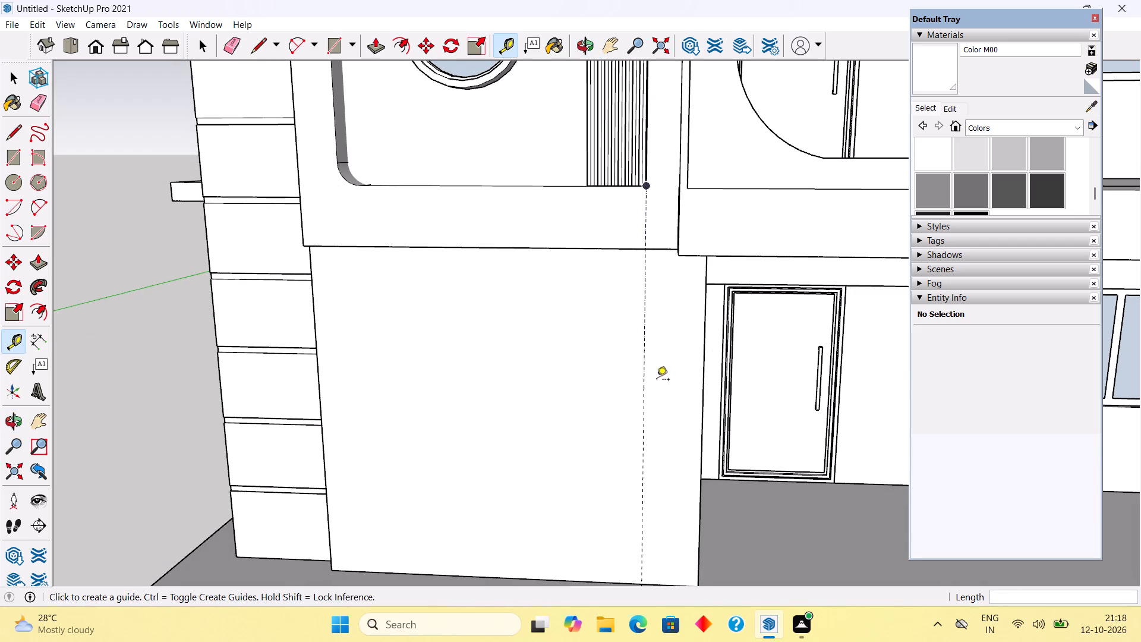
middle_click_drag(658, 374, 818, 382)
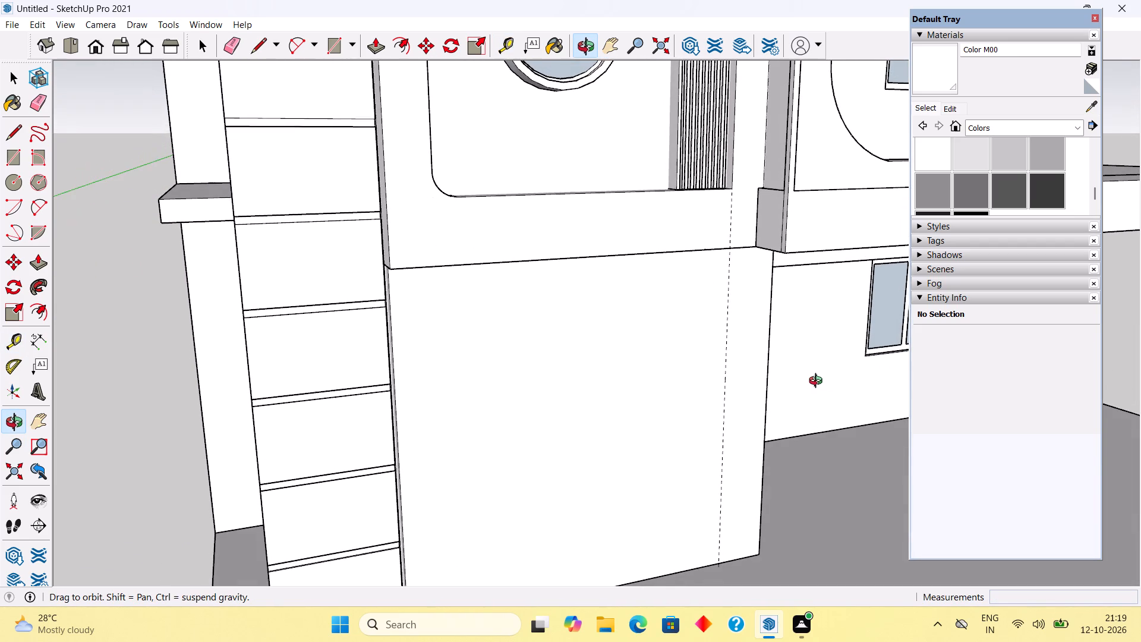
middle_click_drag(818, 382, 818, 382)
scroll(718, 346, "up", 2)
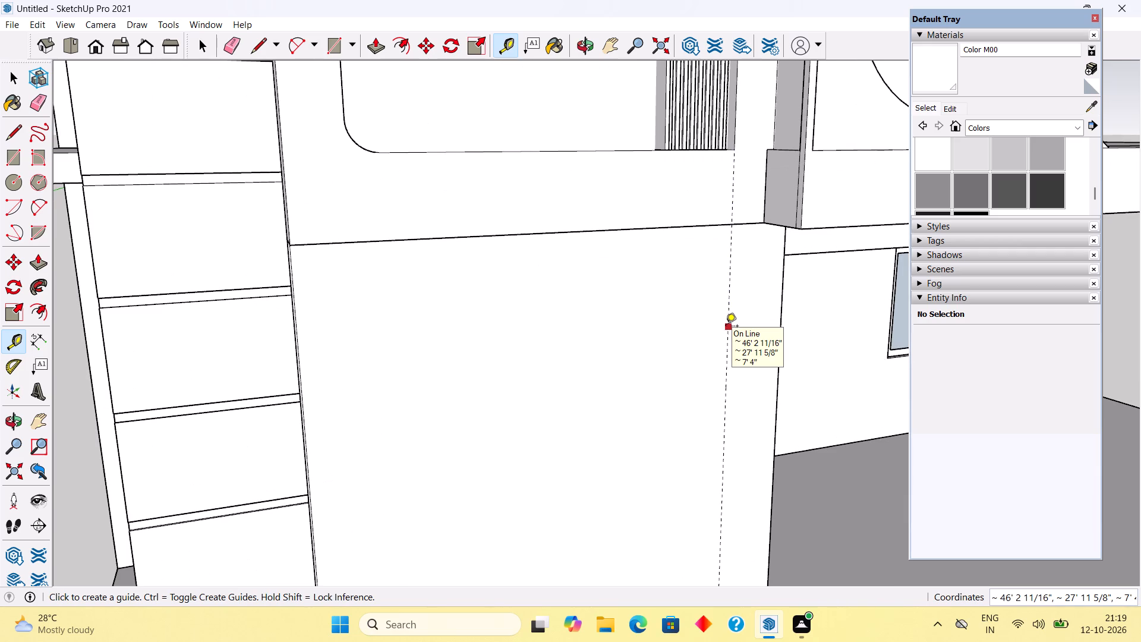
key("space")
scroll(726, 327, "down", 2)
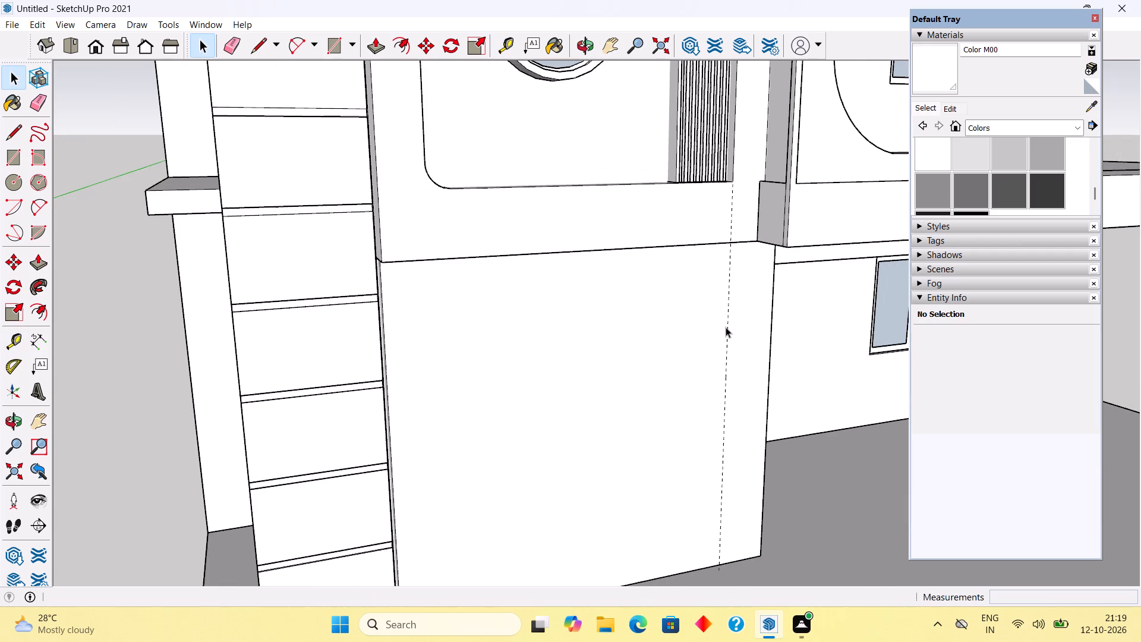
middle_click_drag(721, 314, 651, 295)
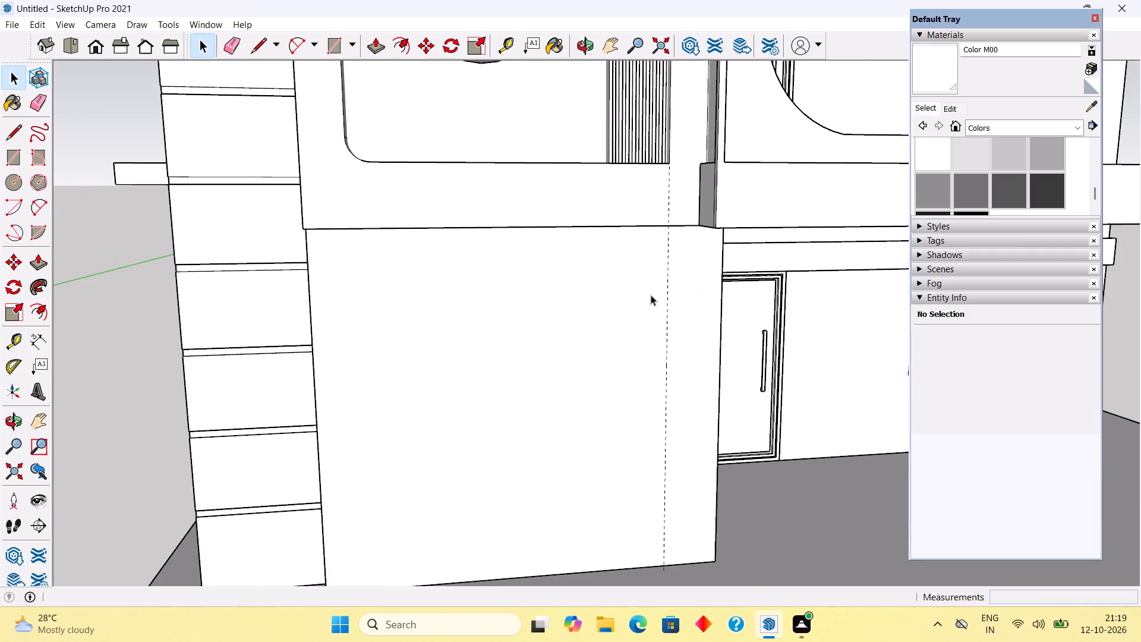
Place a vertical guide on the lower block's front, 1' in from the edge beside the banded column.
key("t")
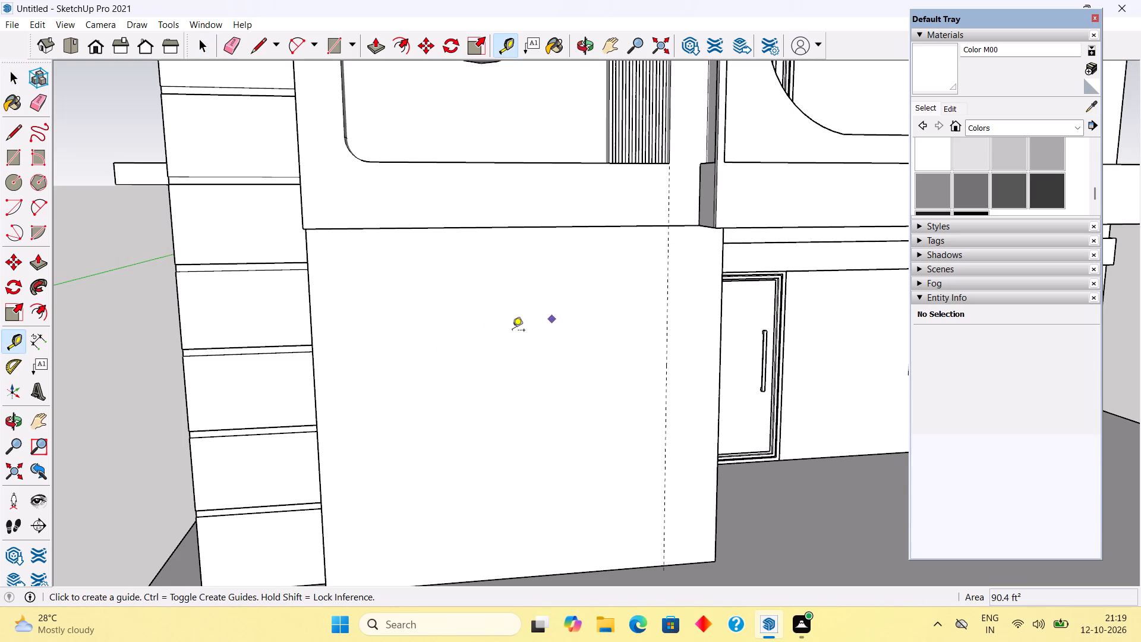
left_click(319, 413)
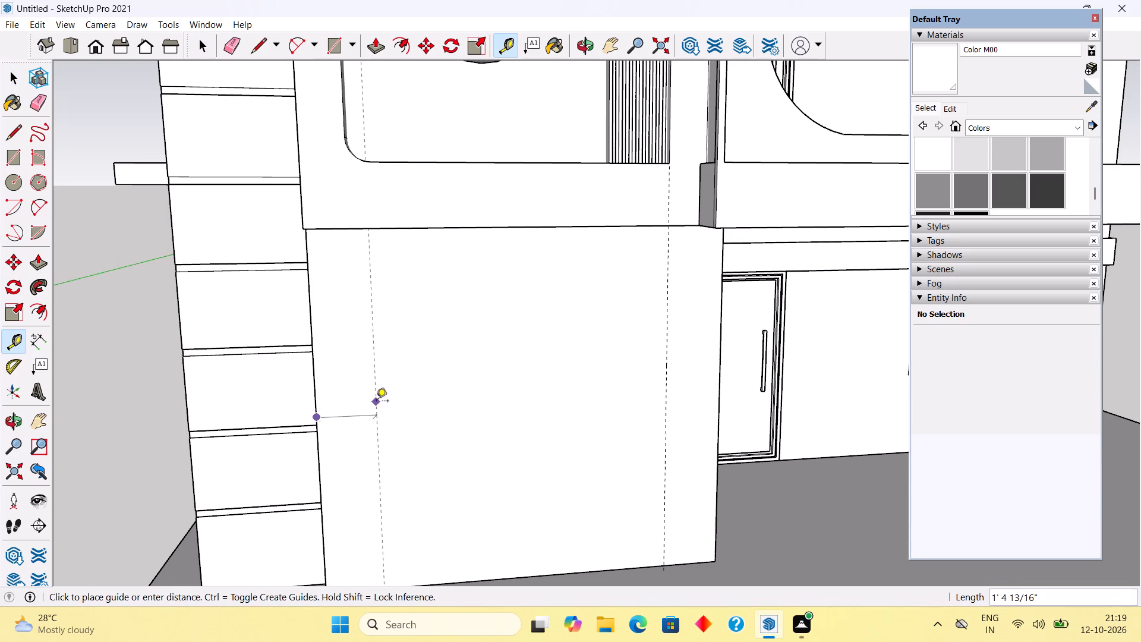
middle_click_drag(380, 399, 409, 351)
middle_click_drag(440, 355, 490, 381)
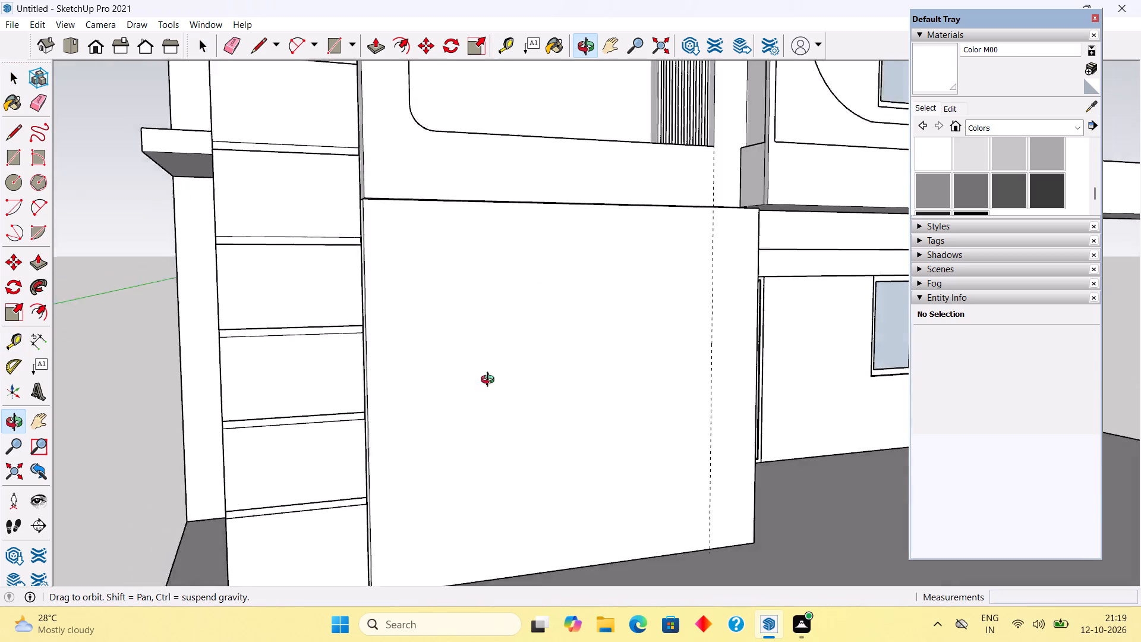
middle_click_drag(490, 381, 670, 372)
middle_click_drag(682, 370, 513, 370)
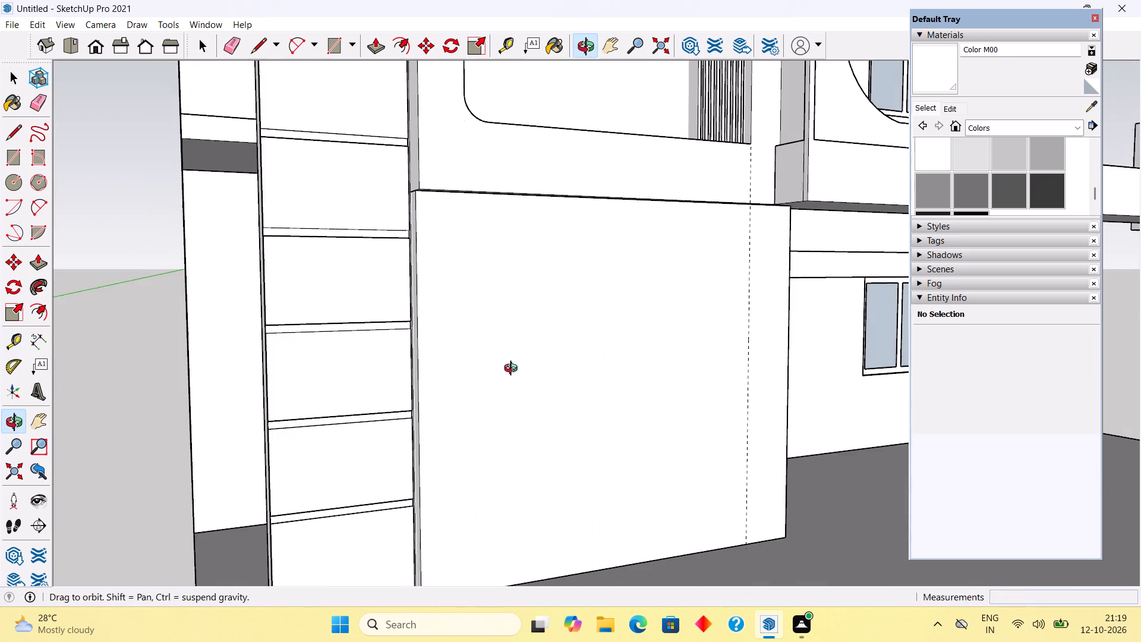
middle_click_drag(513, 370, 501, 368)
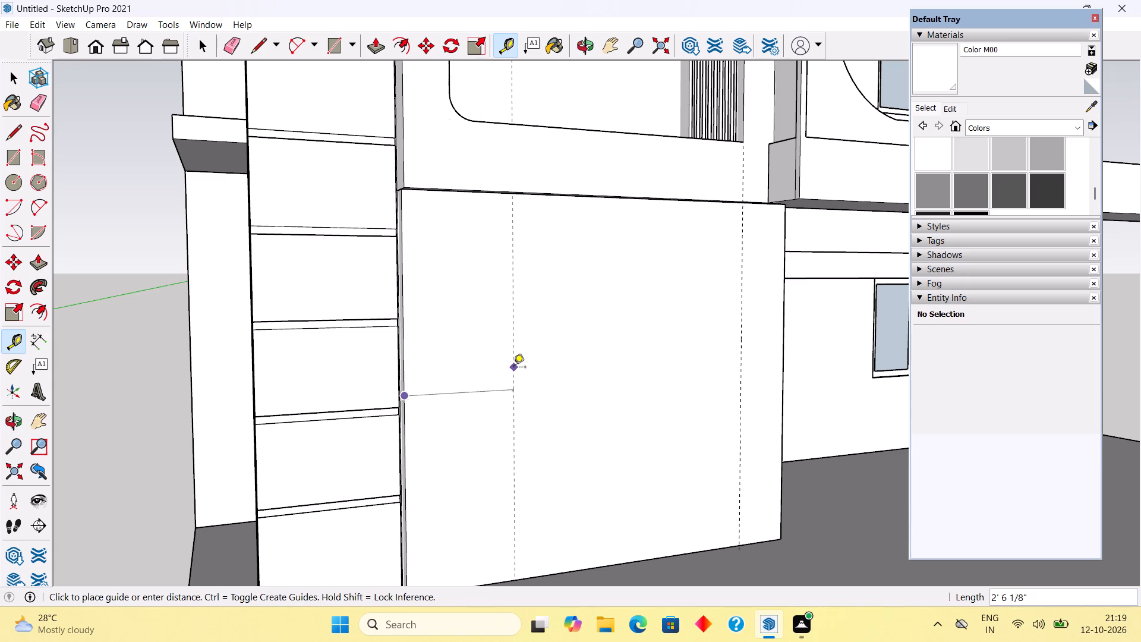
type("1'")
key("Return")
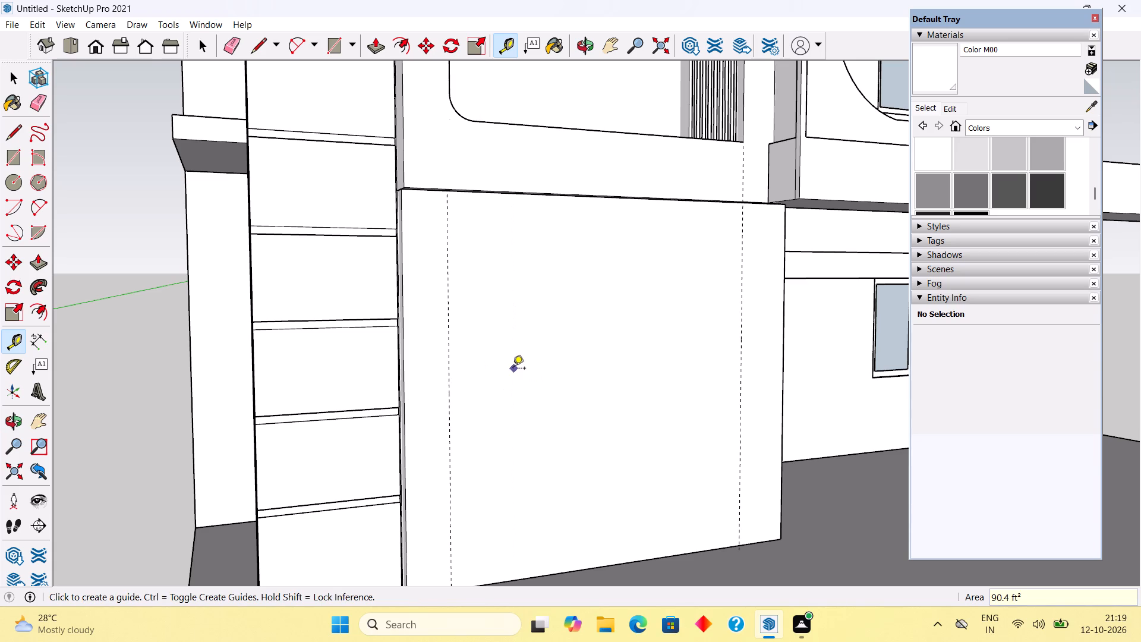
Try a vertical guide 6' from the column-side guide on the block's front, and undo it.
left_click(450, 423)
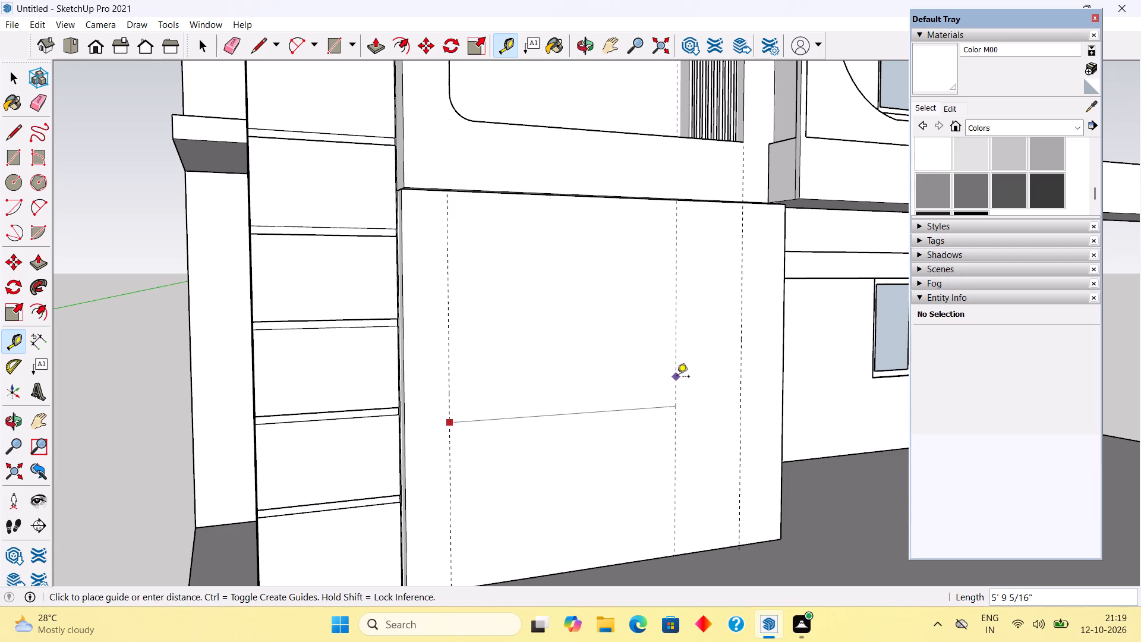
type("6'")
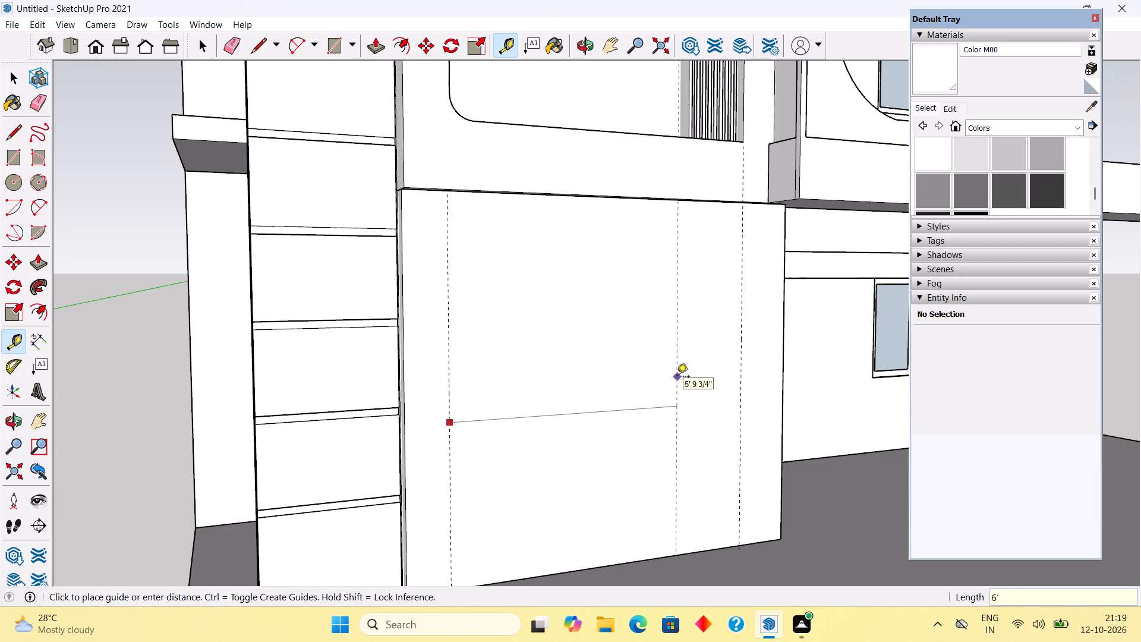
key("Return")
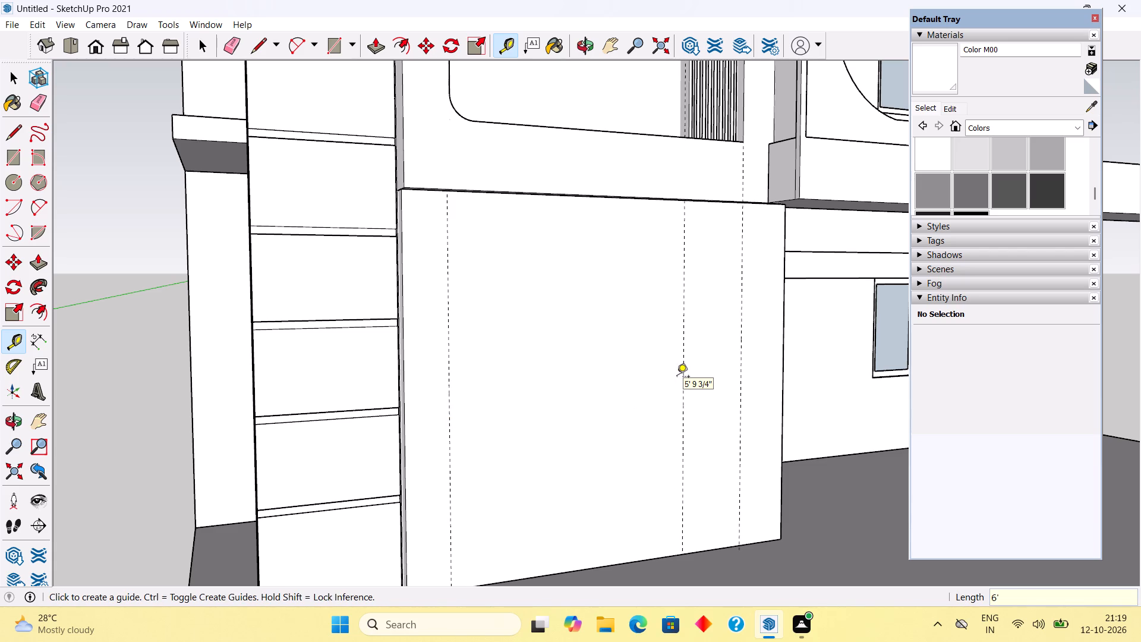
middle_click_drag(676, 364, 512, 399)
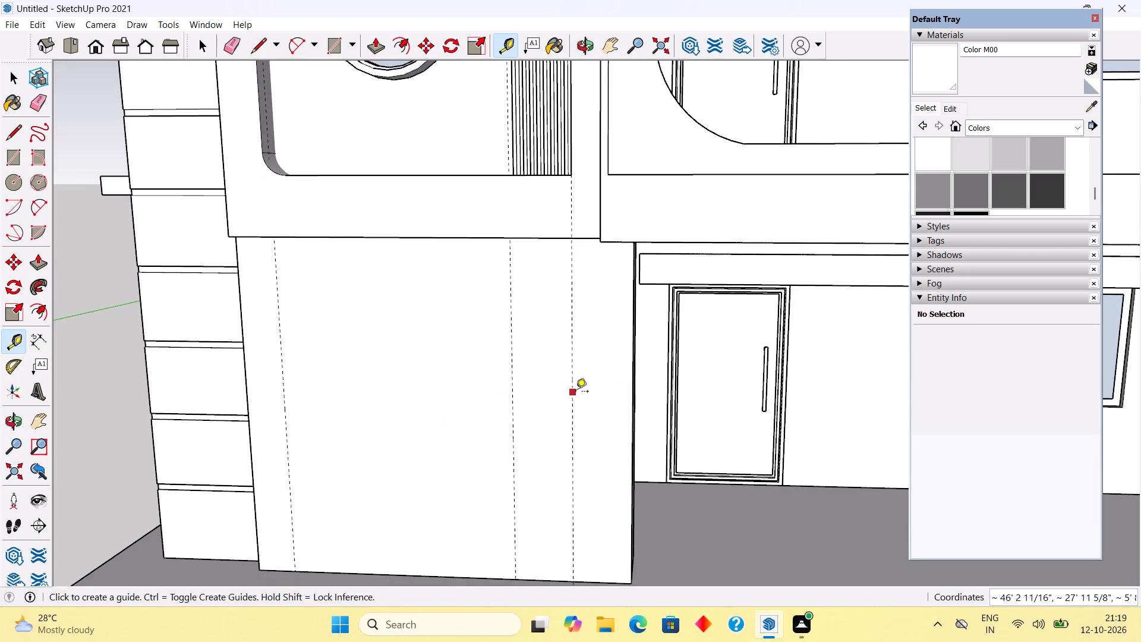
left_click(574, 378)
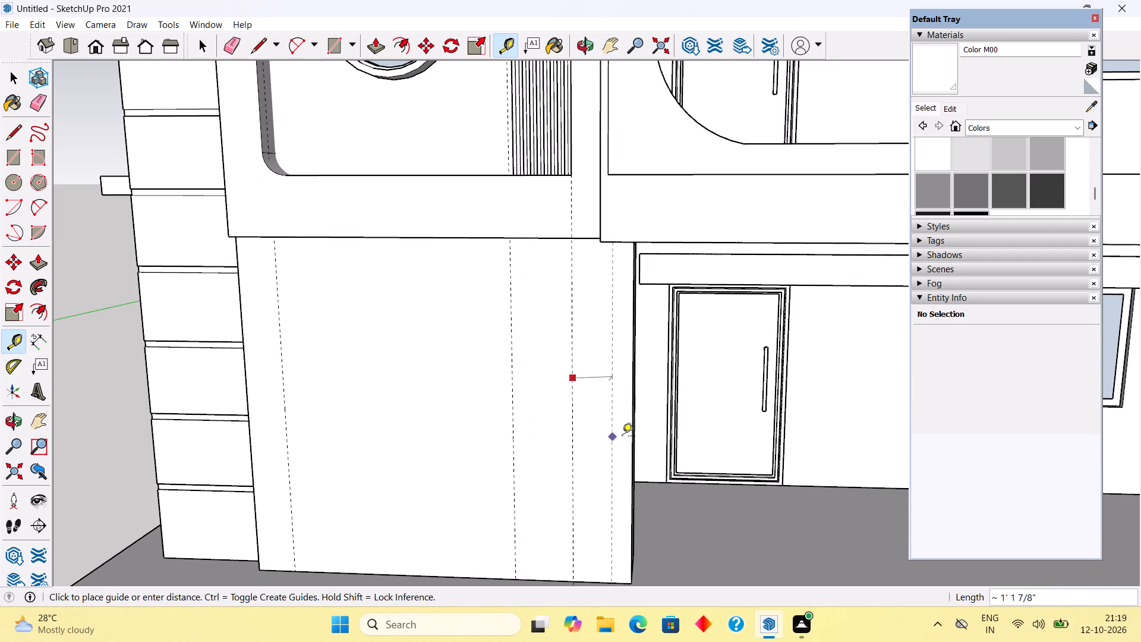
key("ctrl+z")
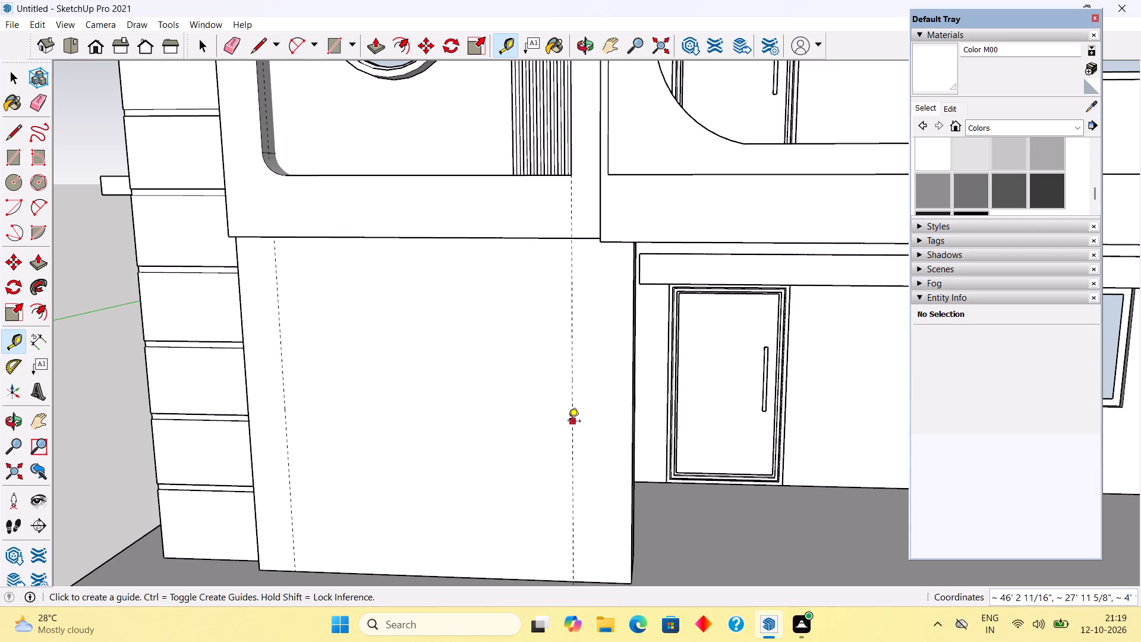
Place two vertical guides on the block's front, 1.5' inward from the panel-aligned guide and a further 1' toward the column-side guide.
left_click(568, 422)
key("space")
type("t")
left_click(573, 413)
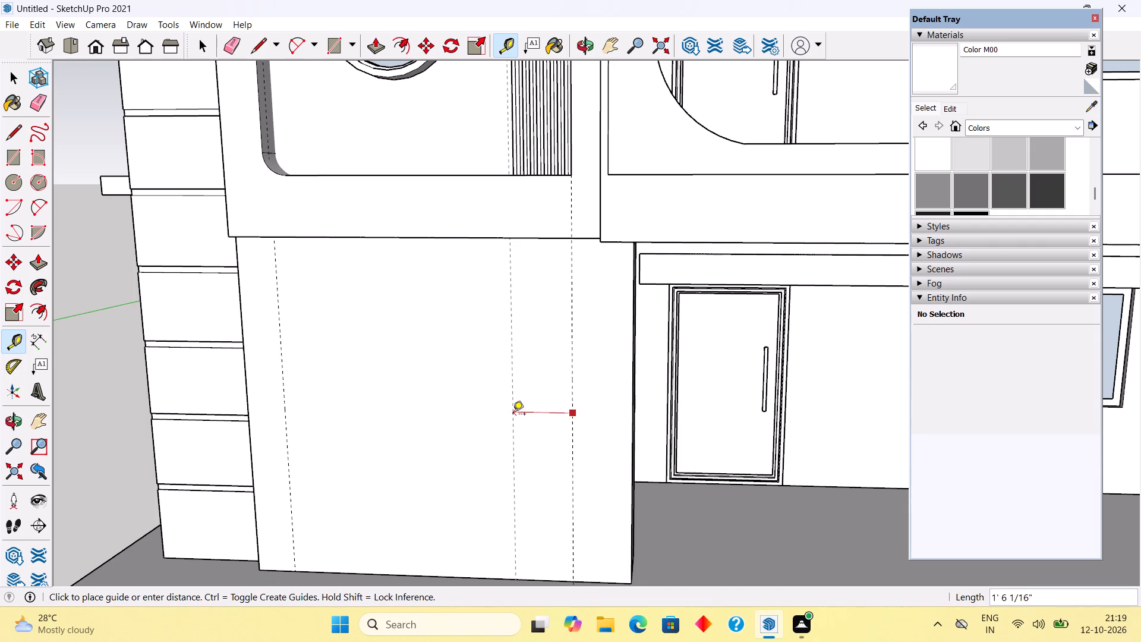
type("1.5'")
key("Return")
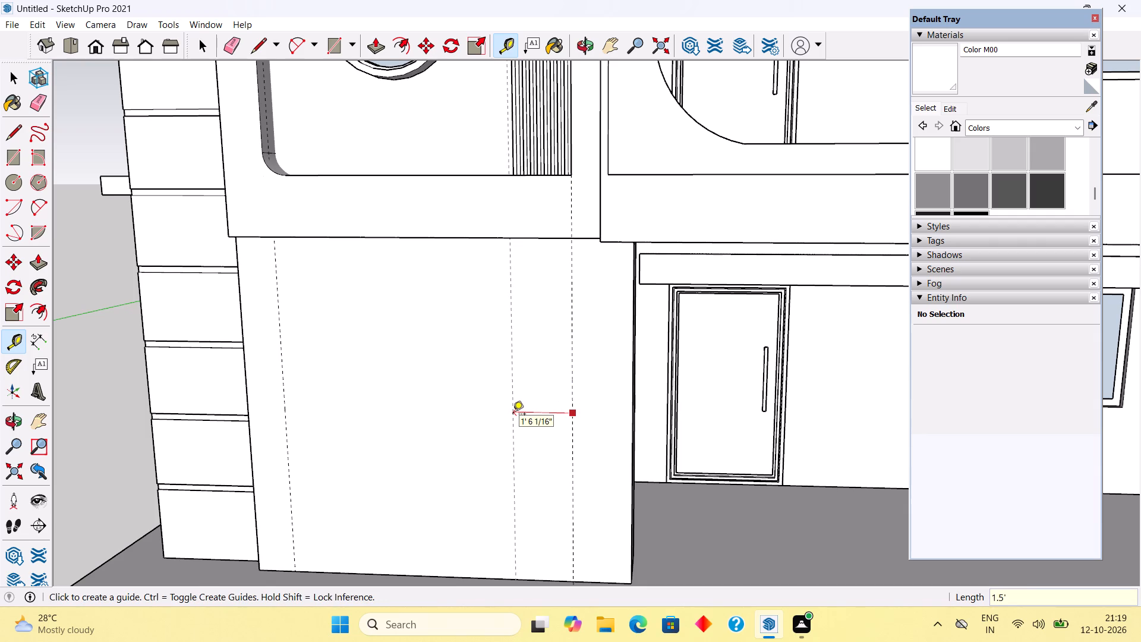
left_click(515, 426)
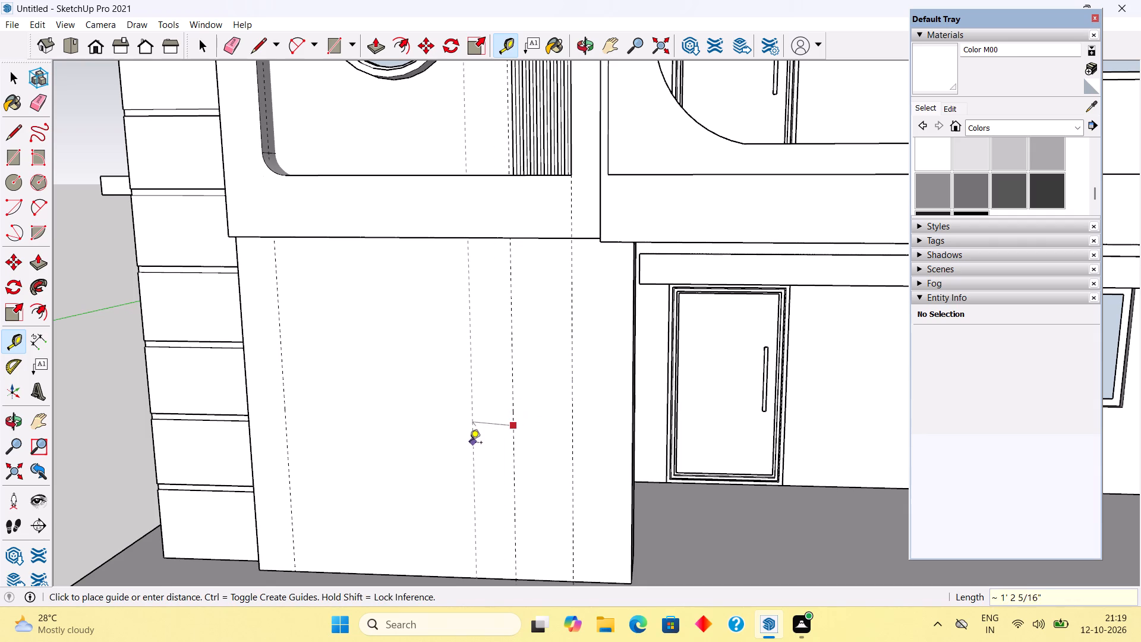
type("1'")
key("Return")
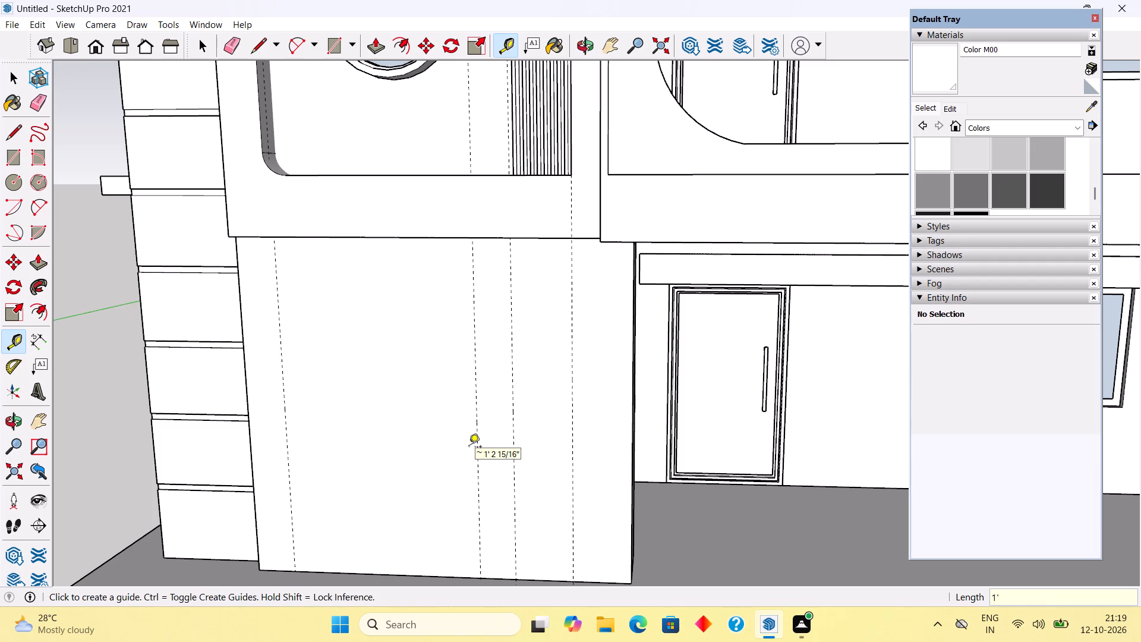
Place a horizontal guide 7.9' above the lower block's bottom edge.
left_click(407, 572)
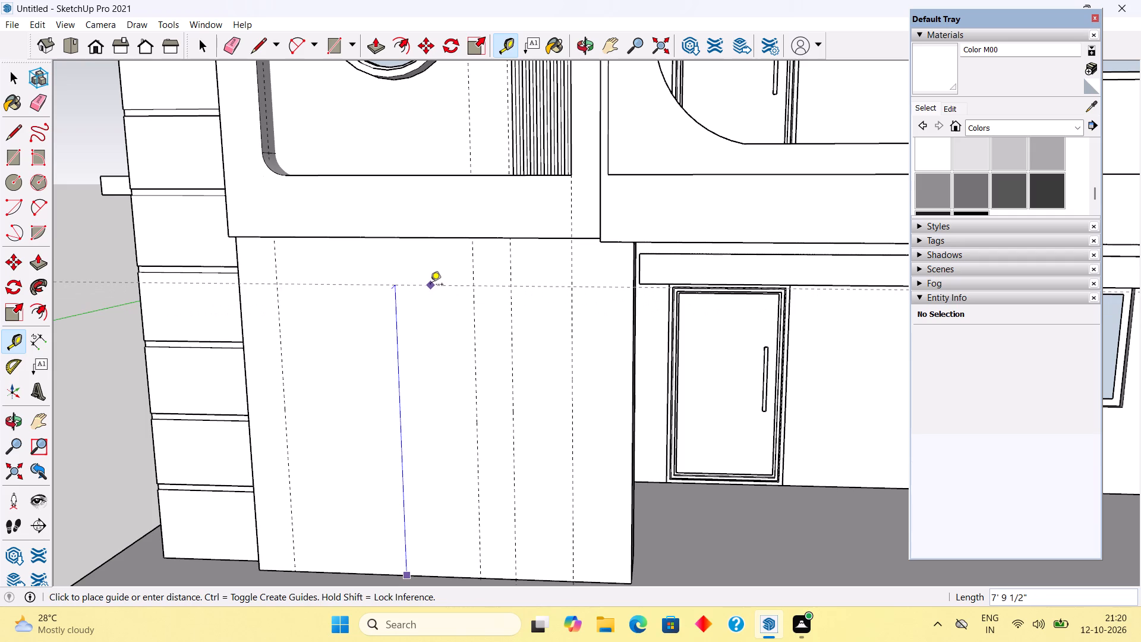
key("7")
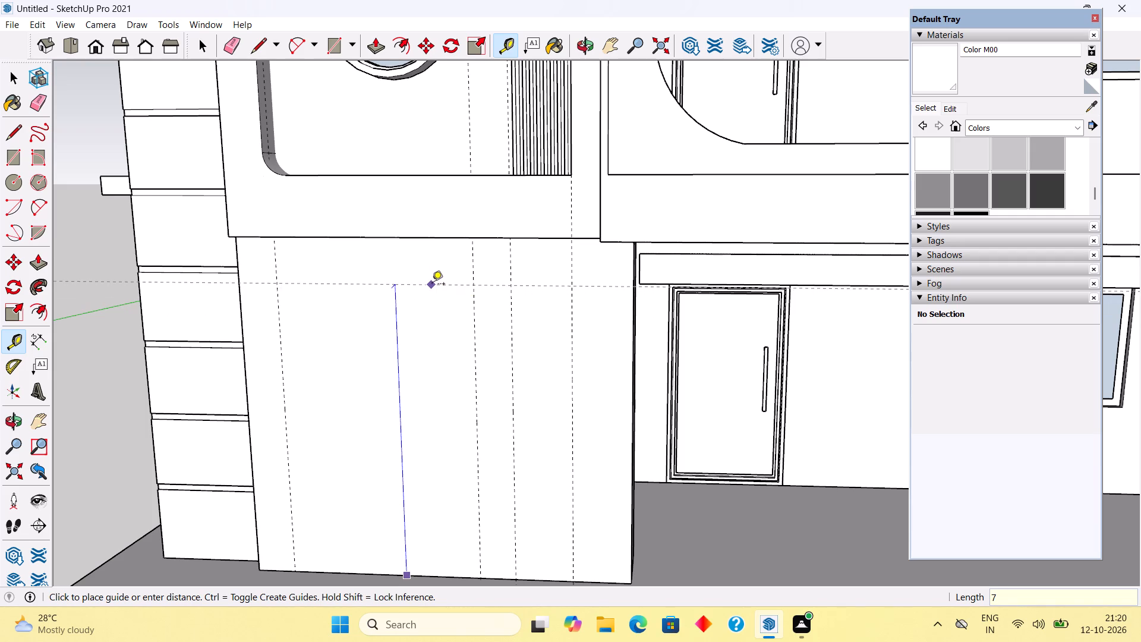
type(".9")
key("apostrophe")
key("Return")
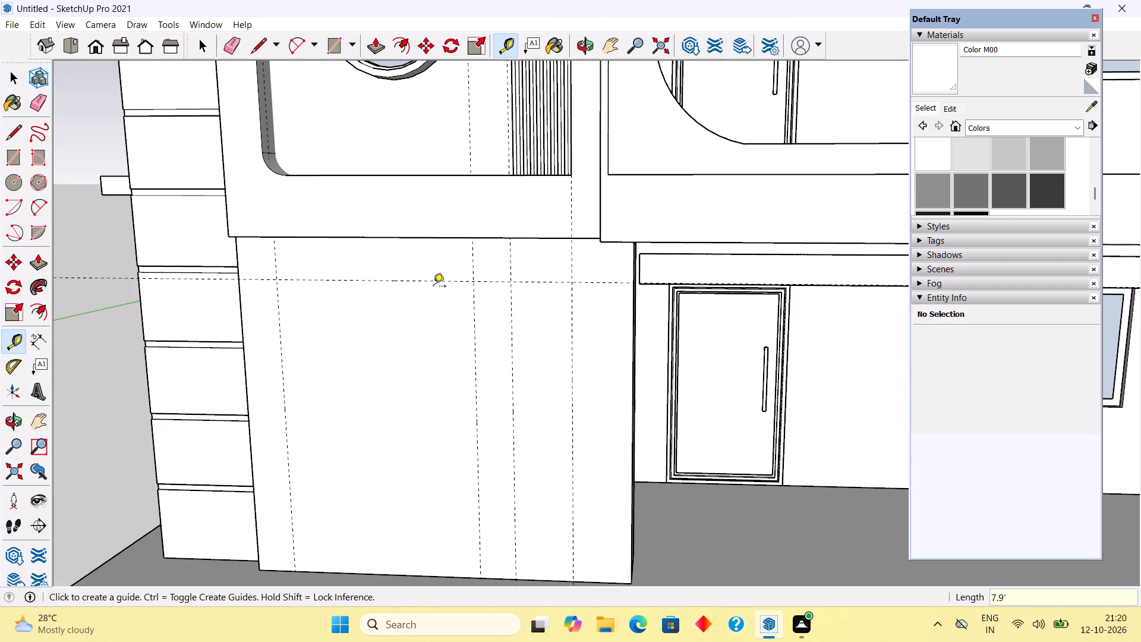
key("space")
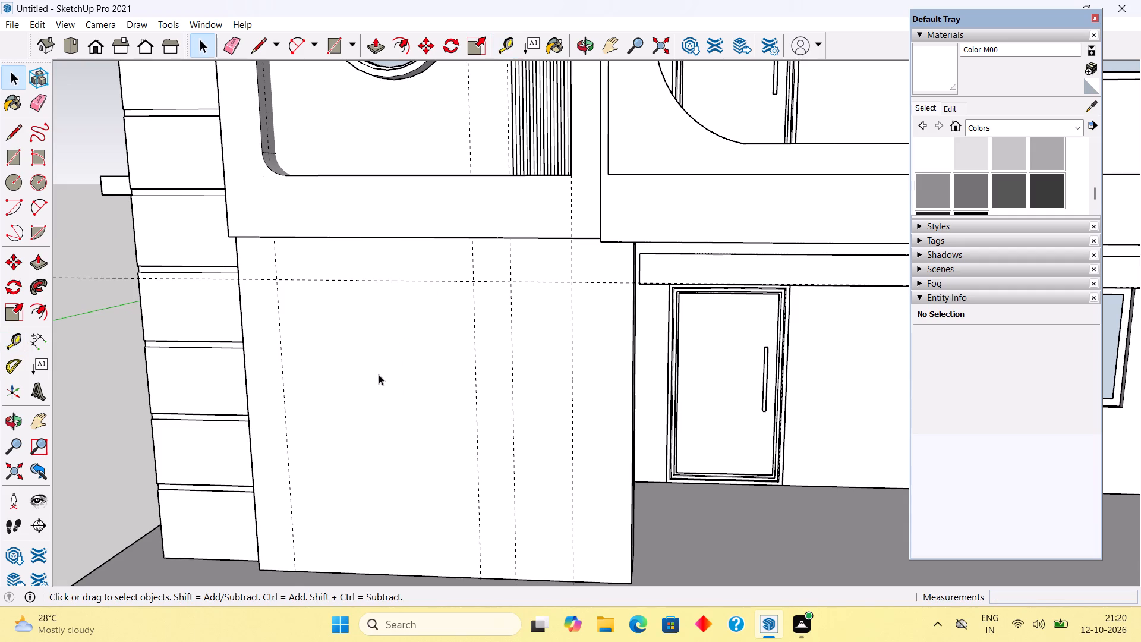
Open the lower block's group for editing.
triple_click(379, 374)
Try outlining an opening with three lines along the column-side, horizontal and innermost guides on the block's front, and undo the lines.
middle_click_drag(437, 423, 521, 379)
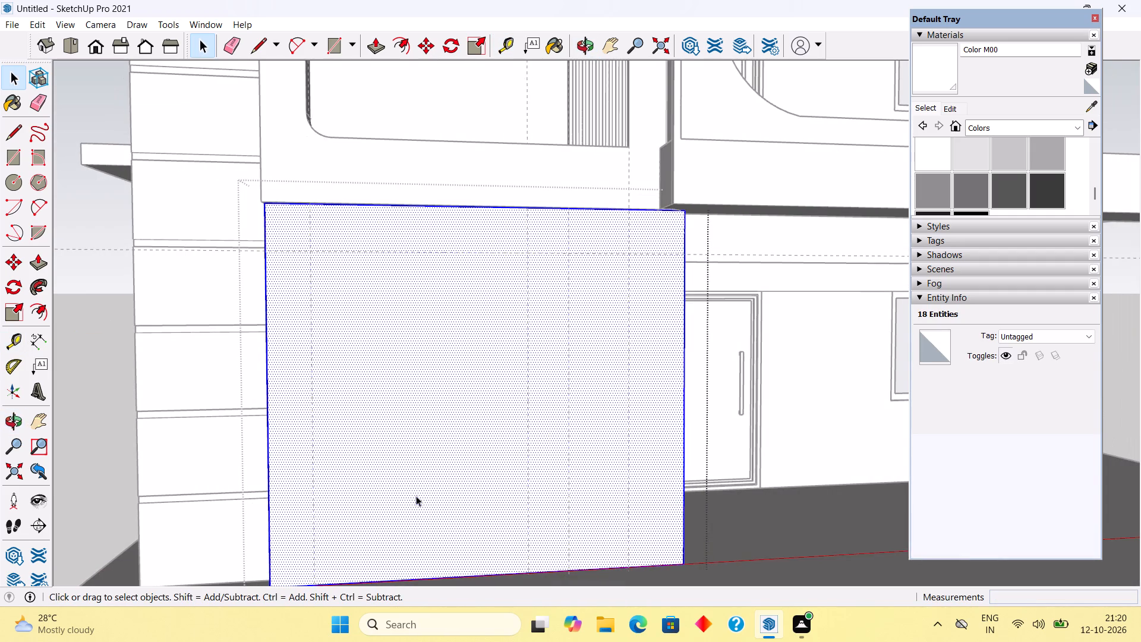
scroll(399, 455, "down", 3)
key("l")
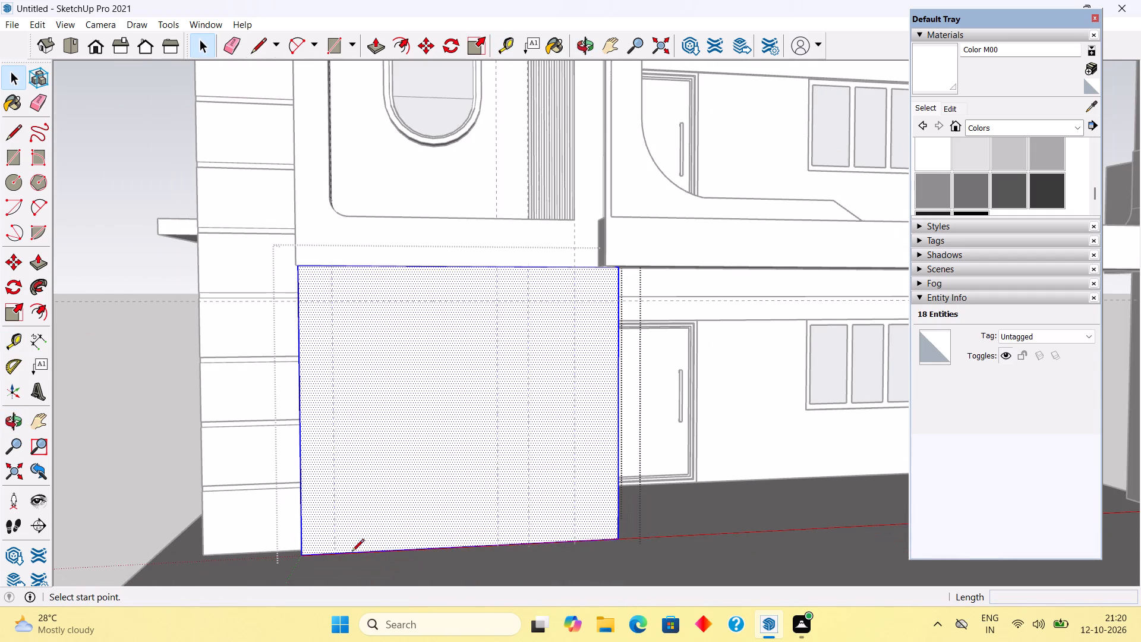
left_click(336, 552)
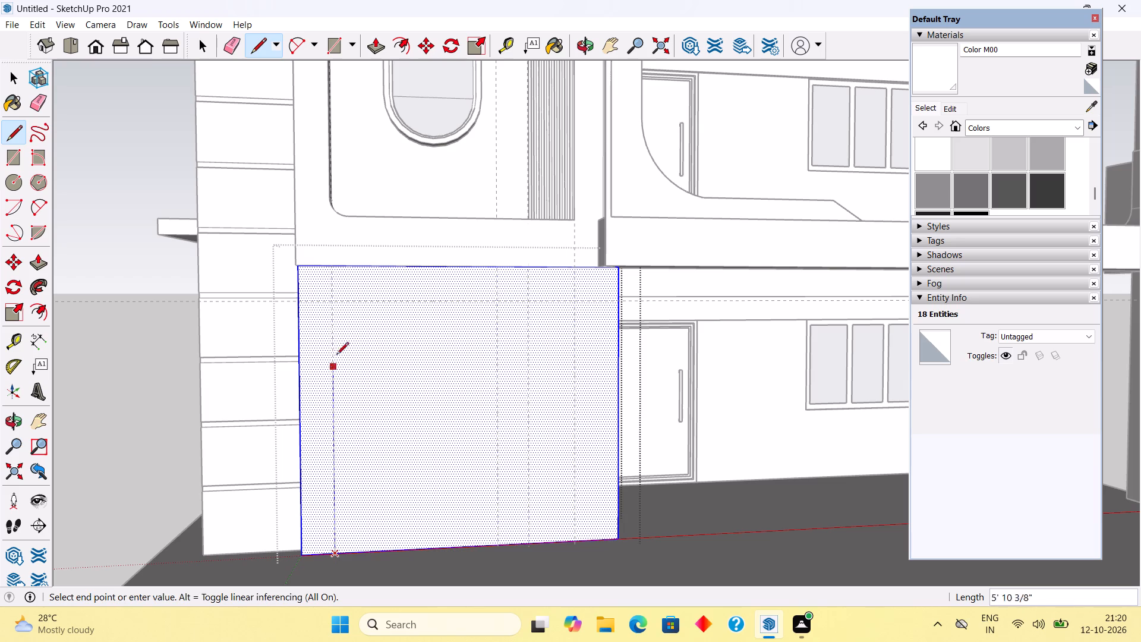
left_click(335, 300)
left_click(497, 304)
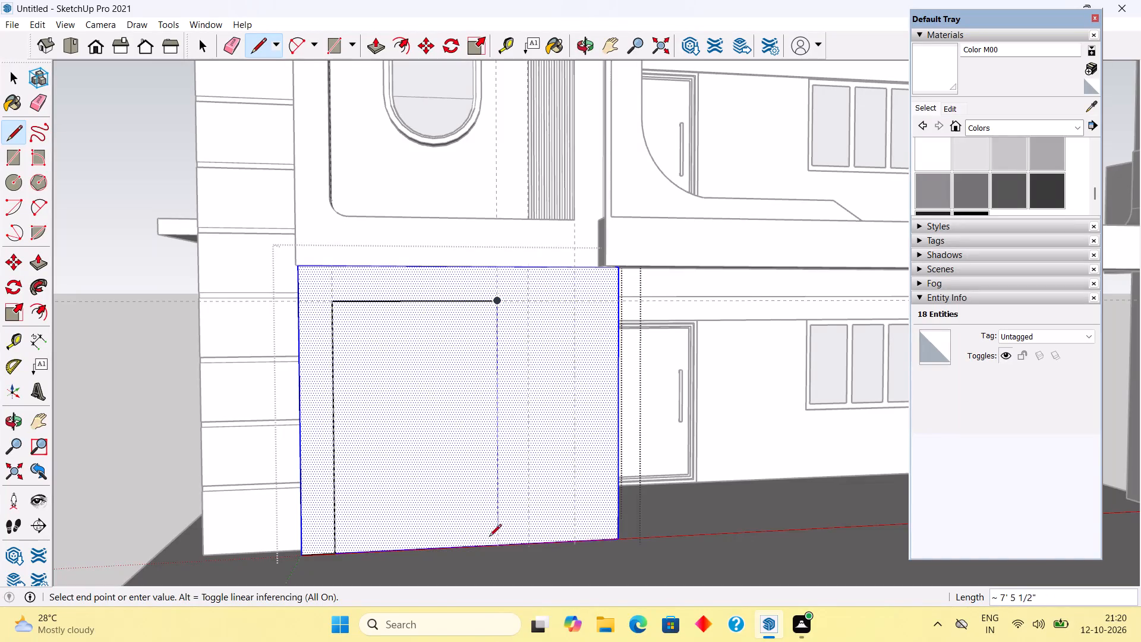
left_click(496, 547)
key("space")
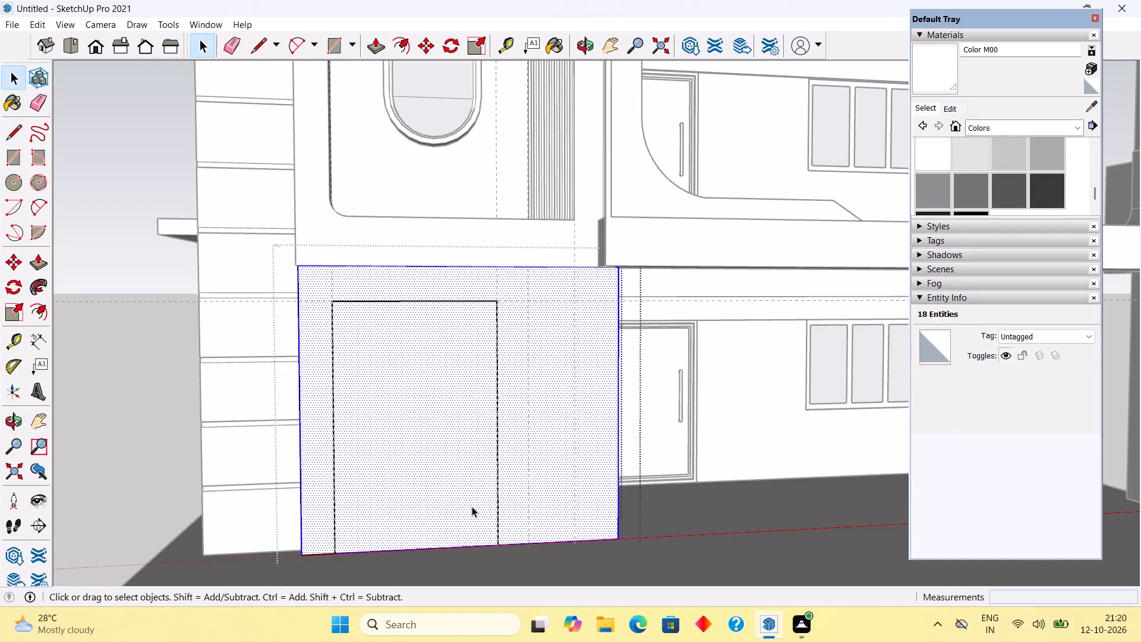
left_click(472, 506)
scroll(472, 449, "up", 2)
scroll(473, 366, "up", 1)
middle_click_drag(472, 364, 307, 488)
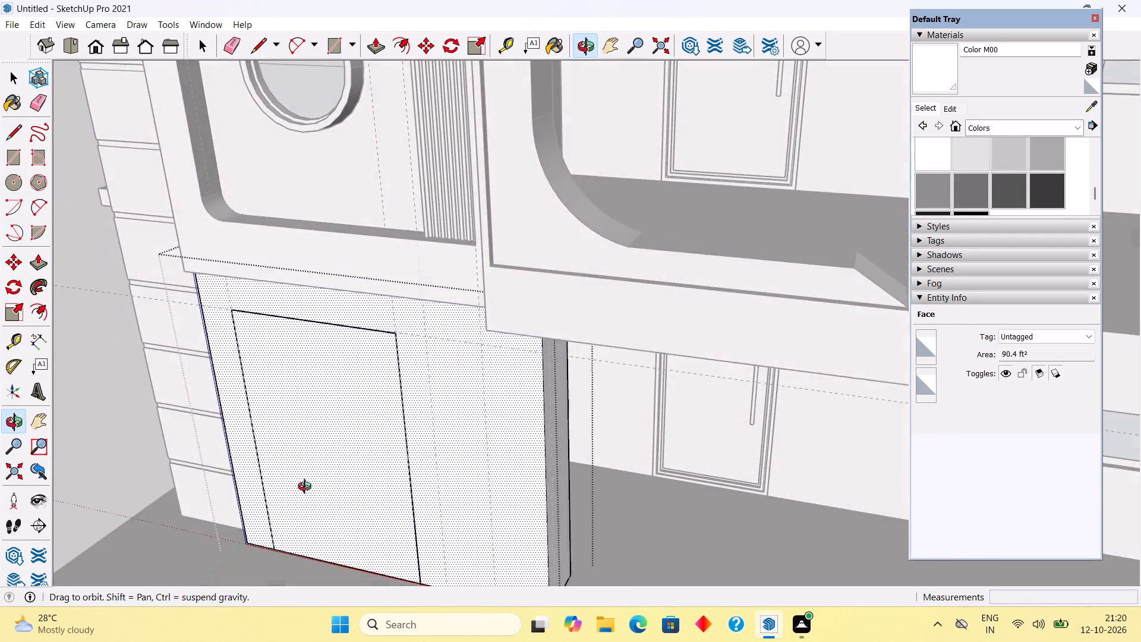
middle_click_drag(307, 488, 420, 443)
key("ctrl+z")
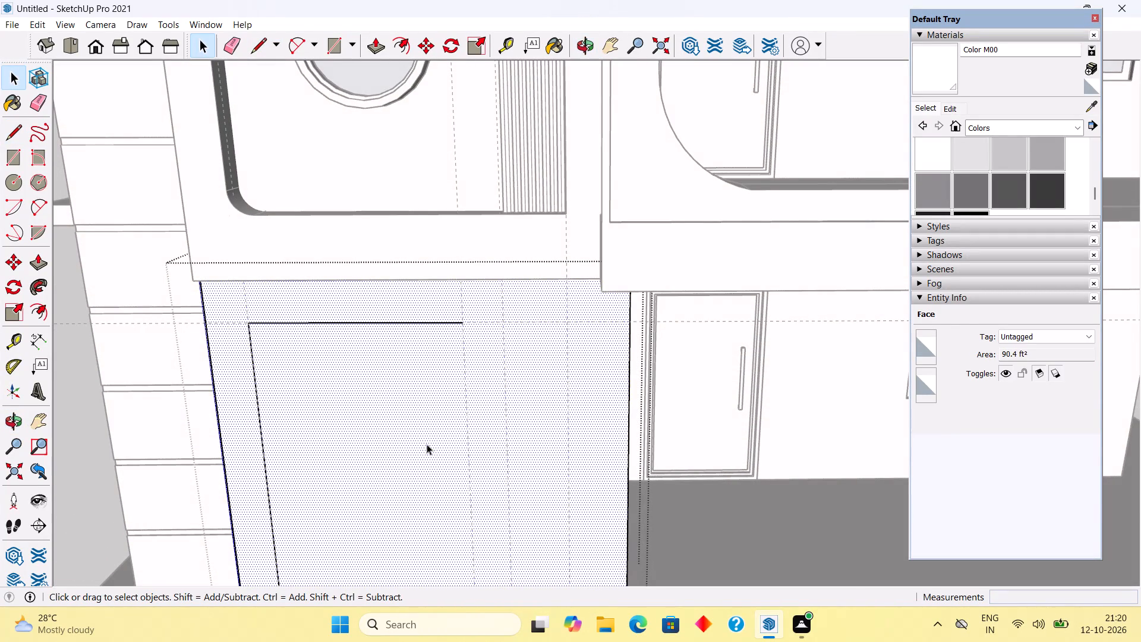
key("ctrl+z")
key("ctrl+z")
Draw a rectangle about 5' 1" by 7' 10 13/16" on the block's front, between the guides and down to its base.
key("r")
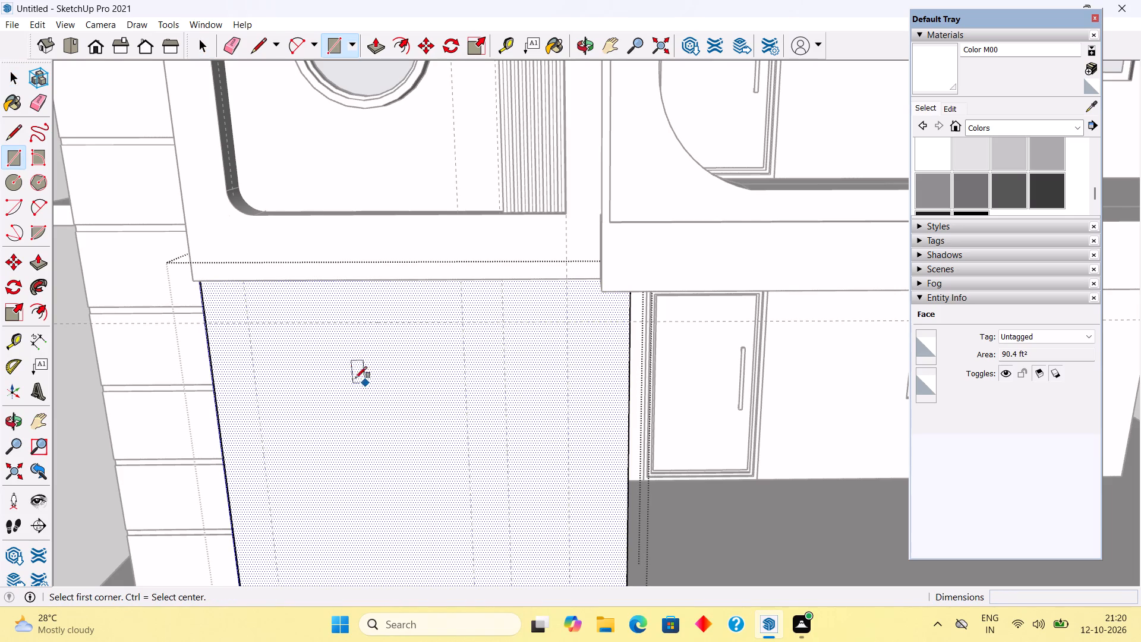
left_click(251, 319)
scroll(431, 361, "down", 5)
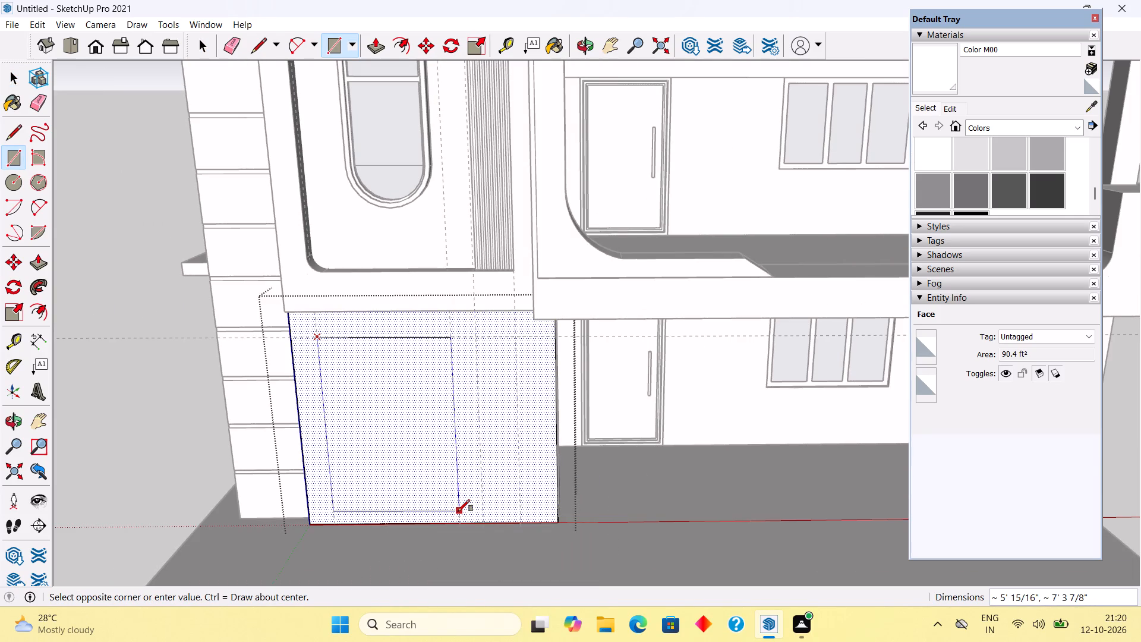
left_click(461, 521)
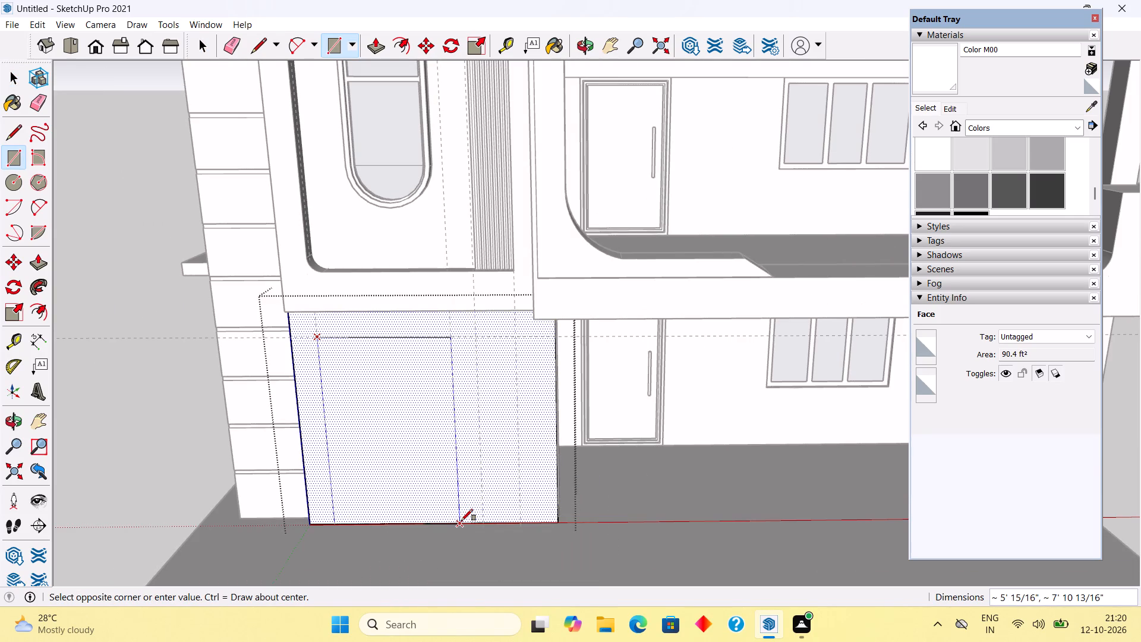
key("space")
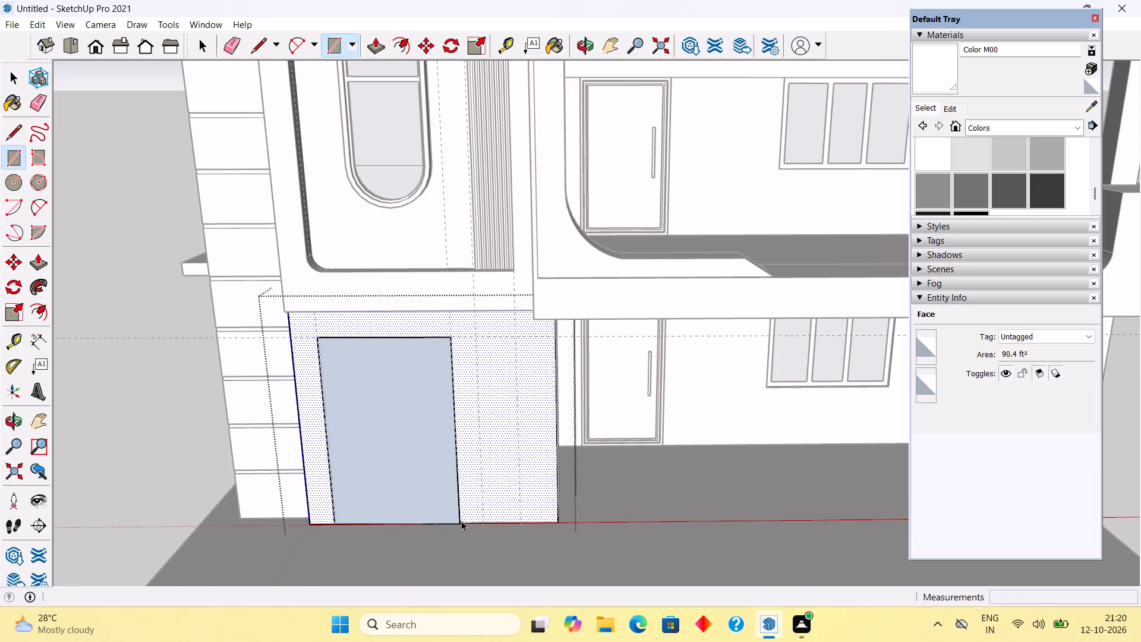
Round the rectangle's upper corner on the banded column's side with a tangent arc, trimming off the square corner.
key("f")
key("a")
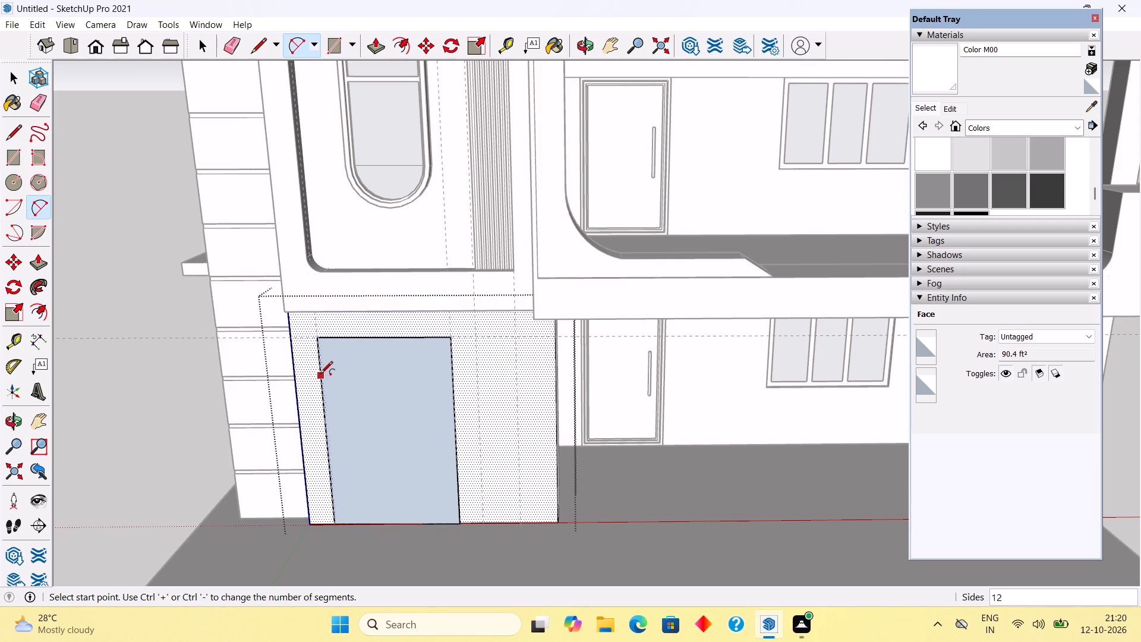
left_click(319, 364)
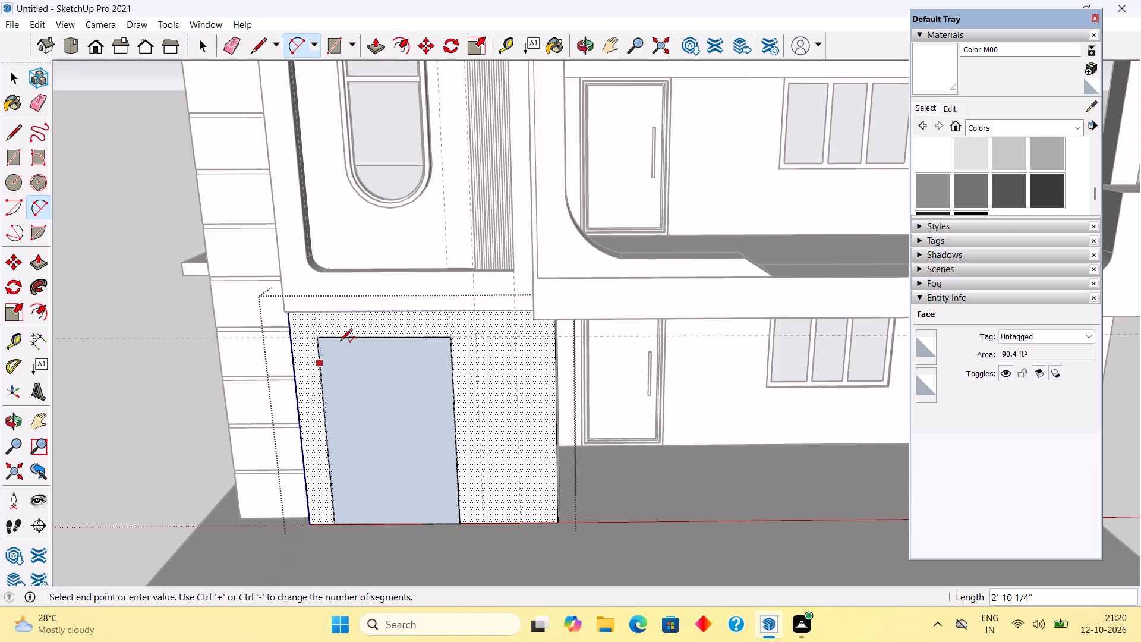
double_click(342, 340)
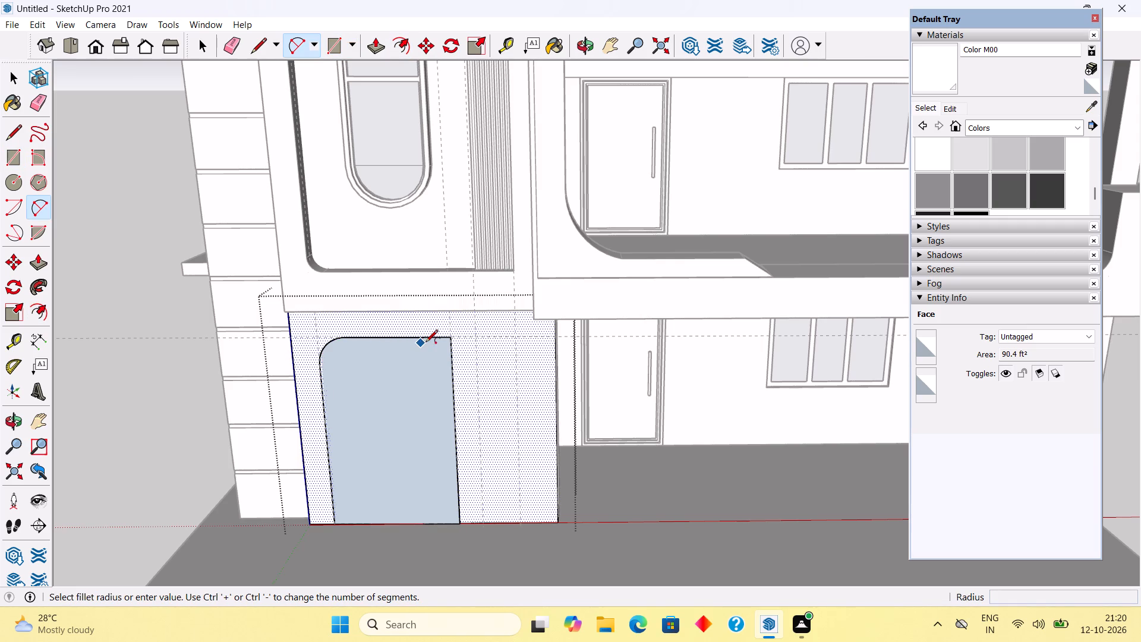
Round the opening's other upper corner with a tangent arc, trimming off the square corner.
left_click(430, 340)
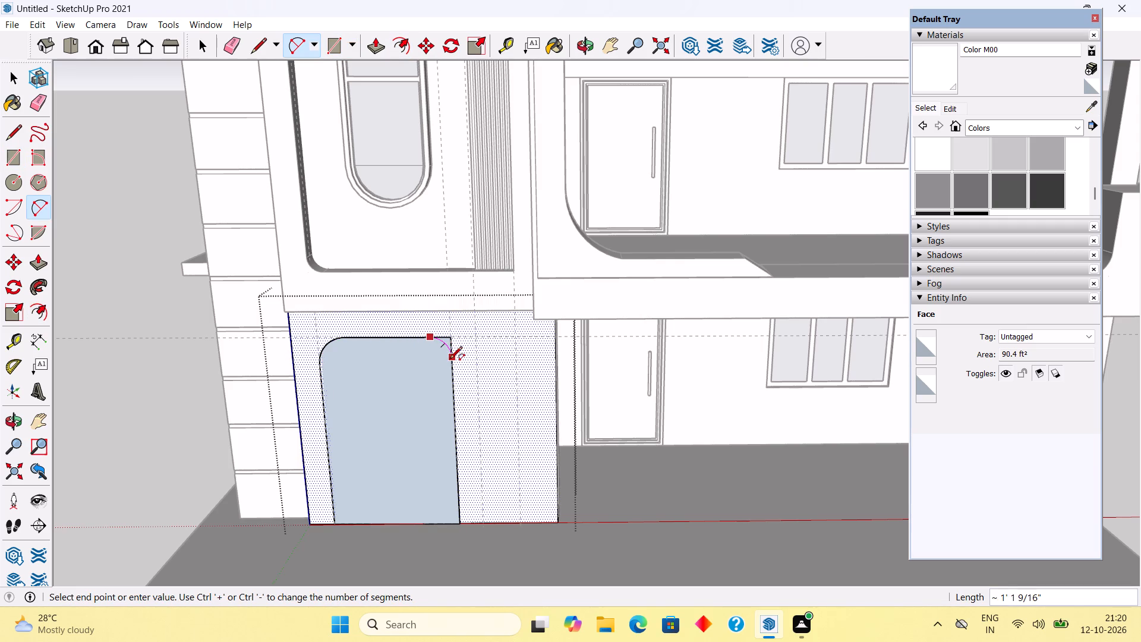
double_click(450, 360)
key("space")
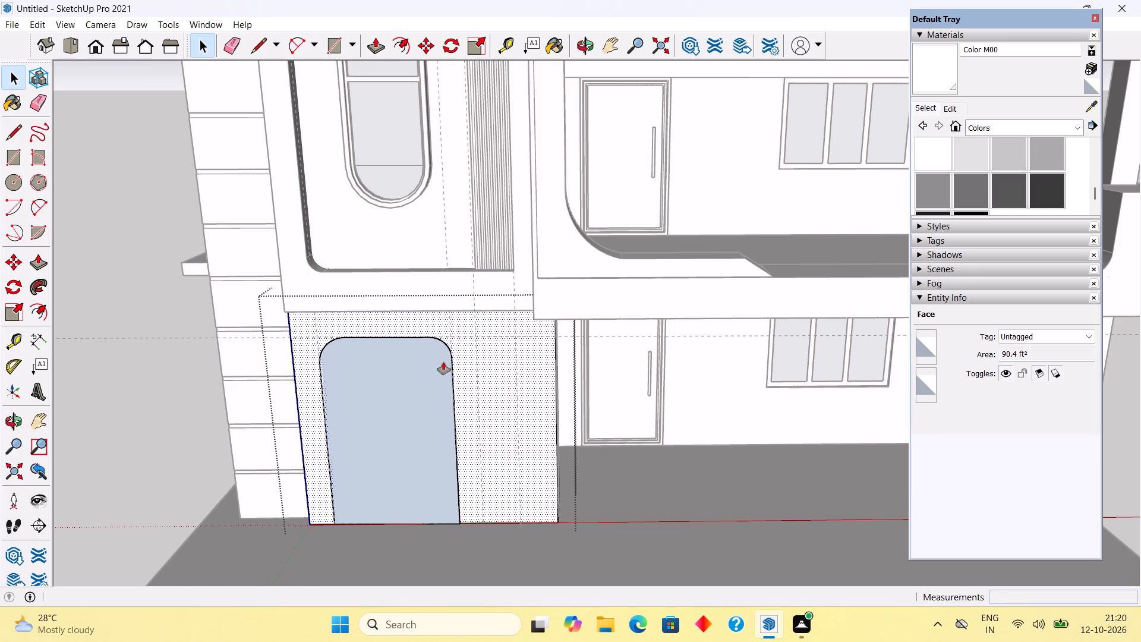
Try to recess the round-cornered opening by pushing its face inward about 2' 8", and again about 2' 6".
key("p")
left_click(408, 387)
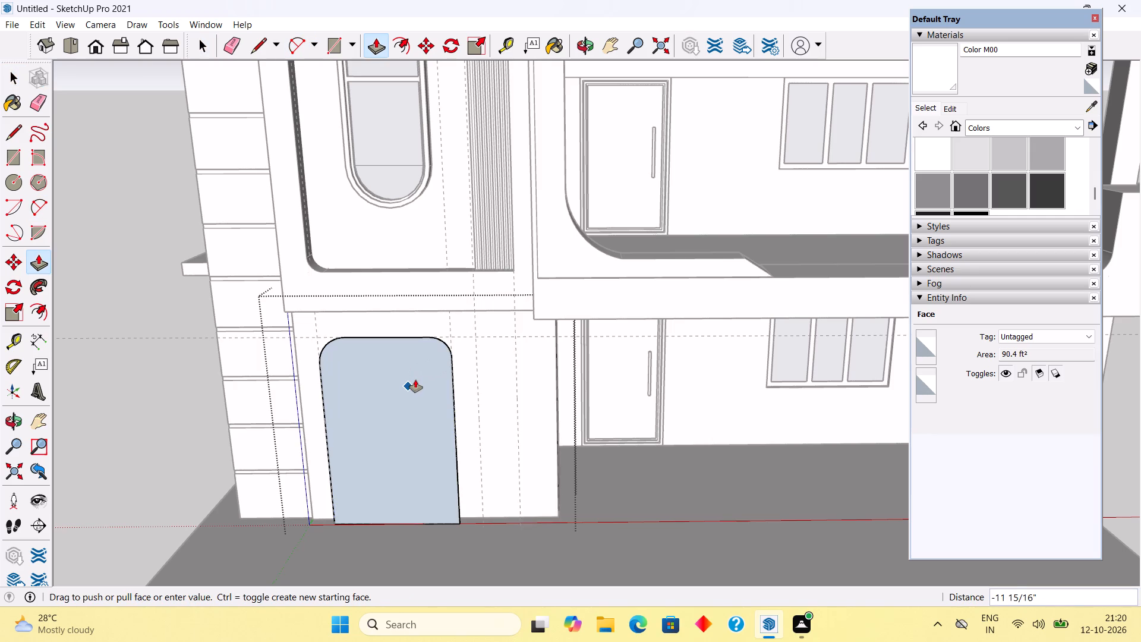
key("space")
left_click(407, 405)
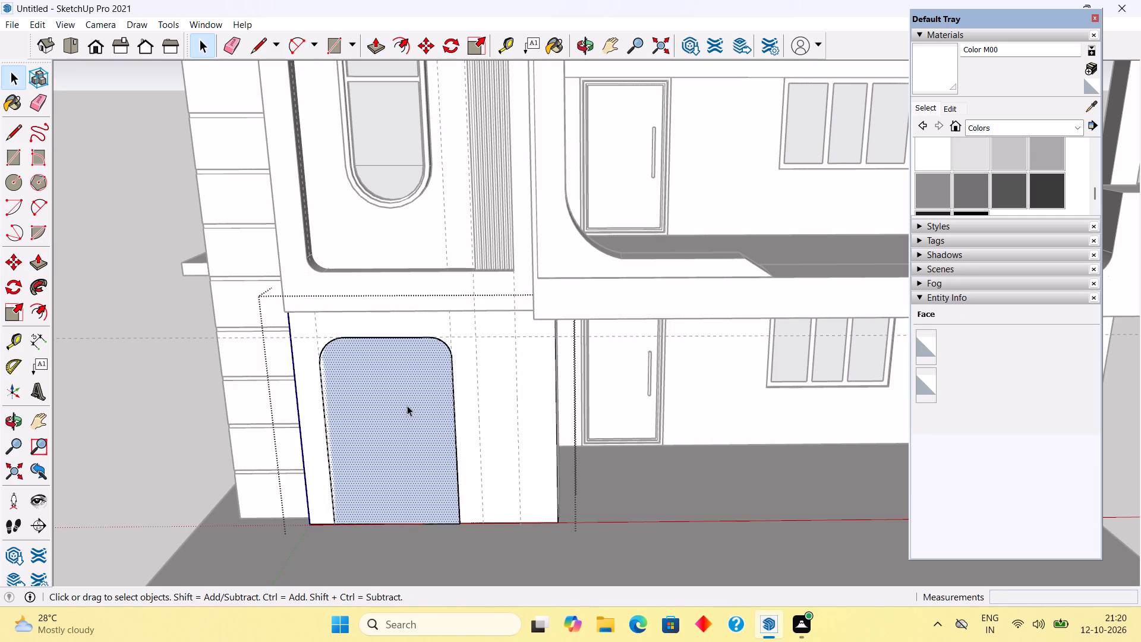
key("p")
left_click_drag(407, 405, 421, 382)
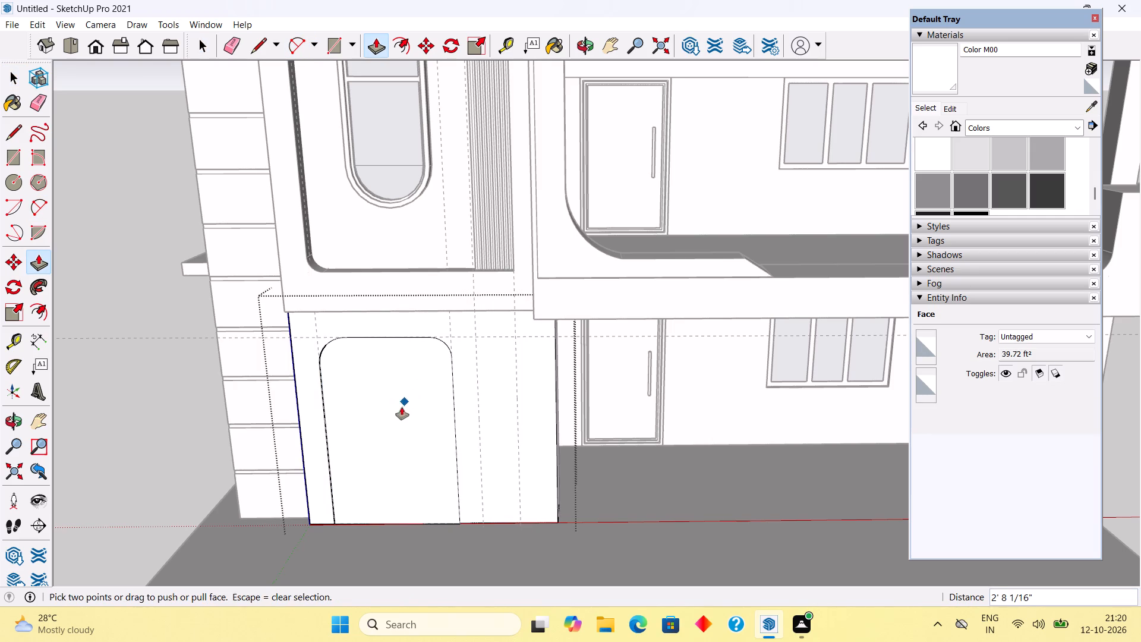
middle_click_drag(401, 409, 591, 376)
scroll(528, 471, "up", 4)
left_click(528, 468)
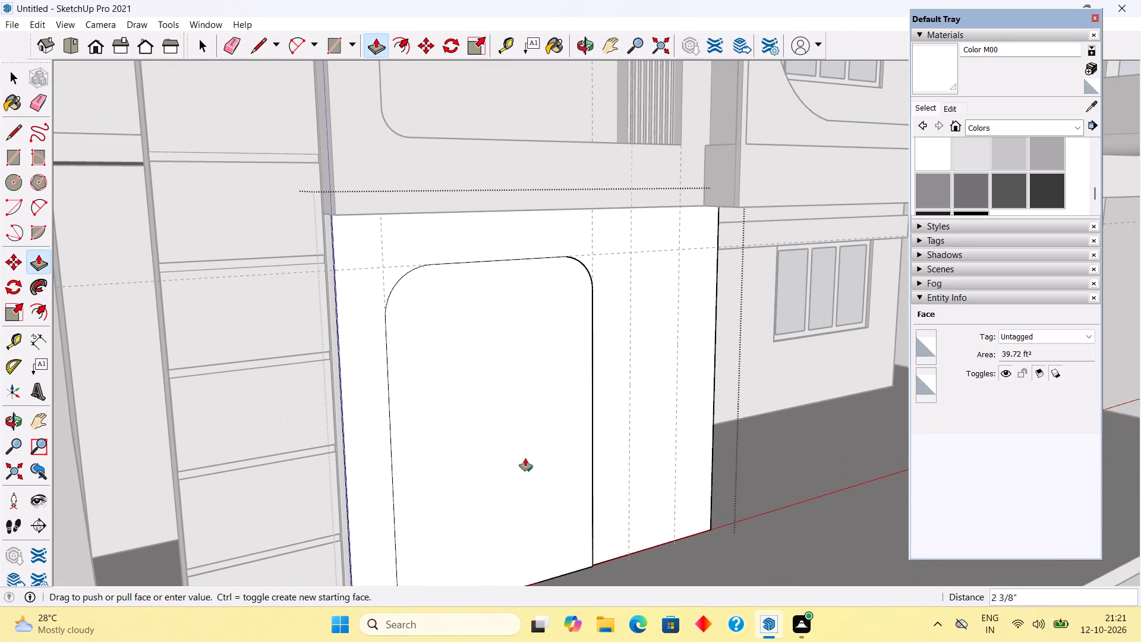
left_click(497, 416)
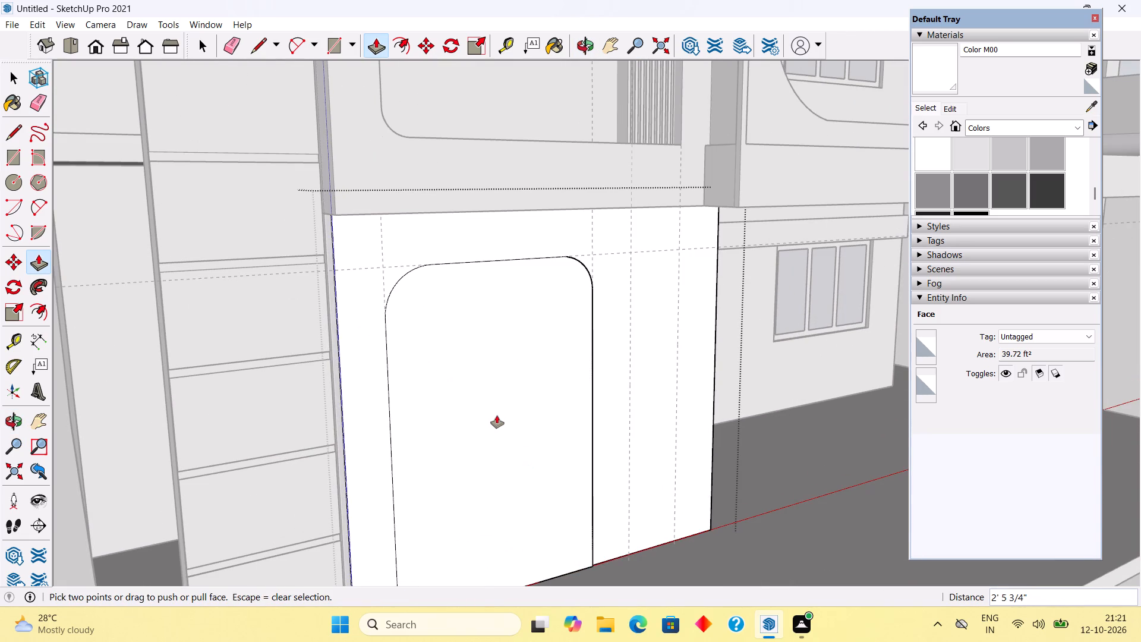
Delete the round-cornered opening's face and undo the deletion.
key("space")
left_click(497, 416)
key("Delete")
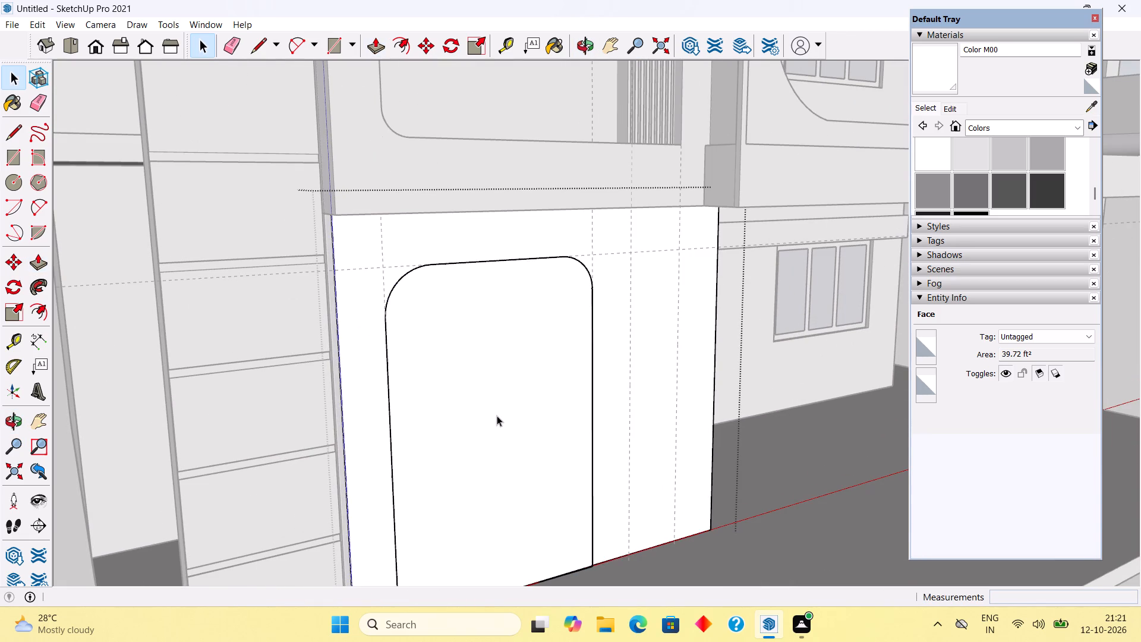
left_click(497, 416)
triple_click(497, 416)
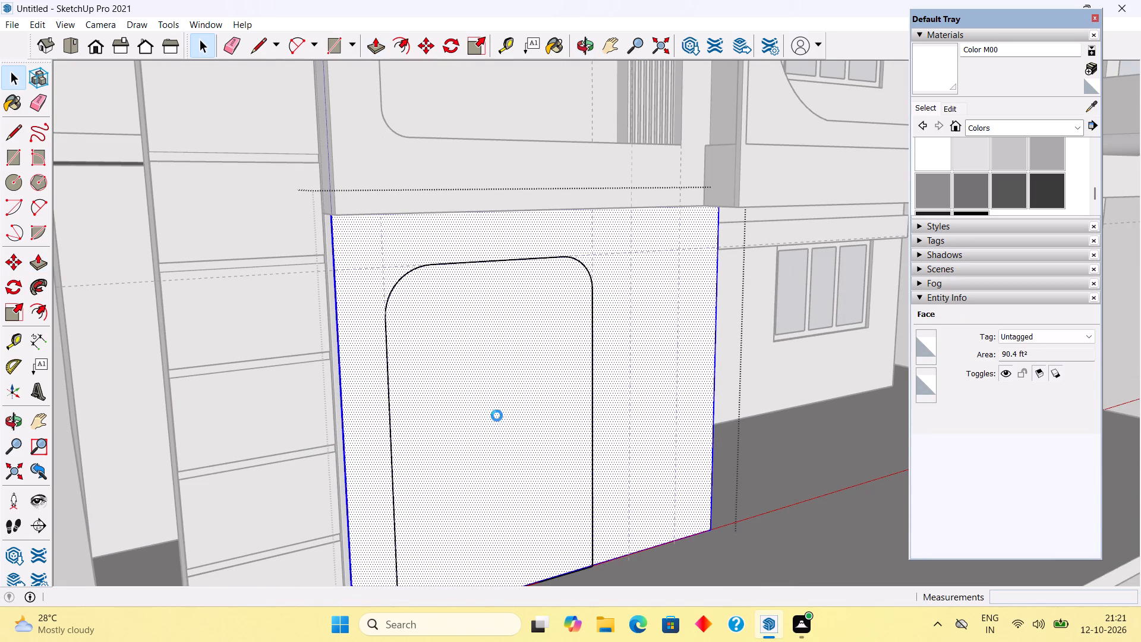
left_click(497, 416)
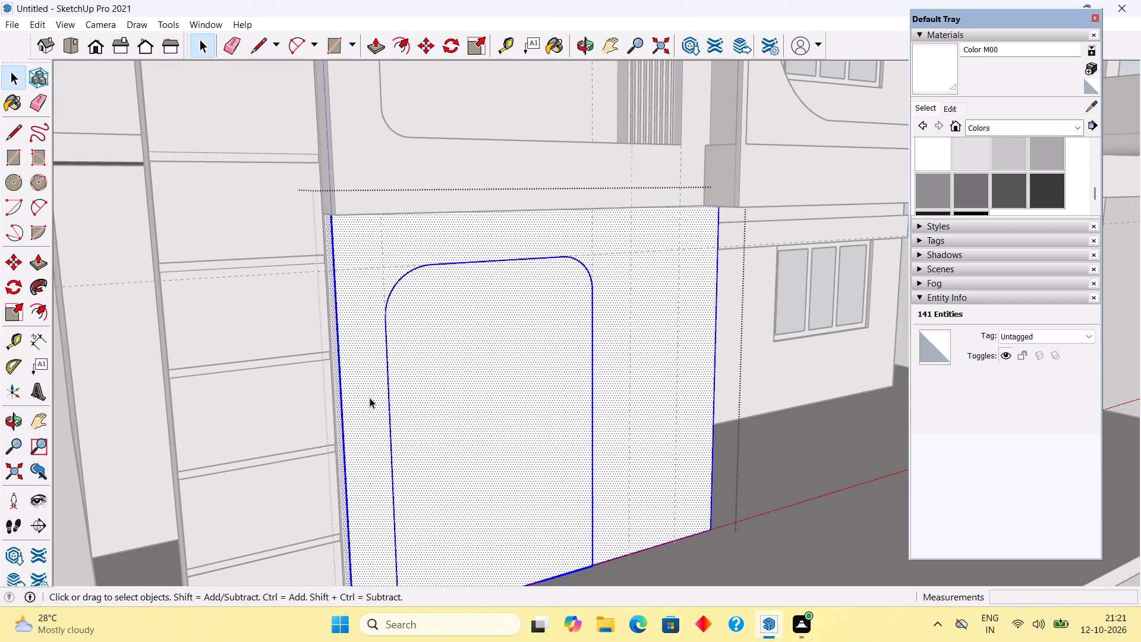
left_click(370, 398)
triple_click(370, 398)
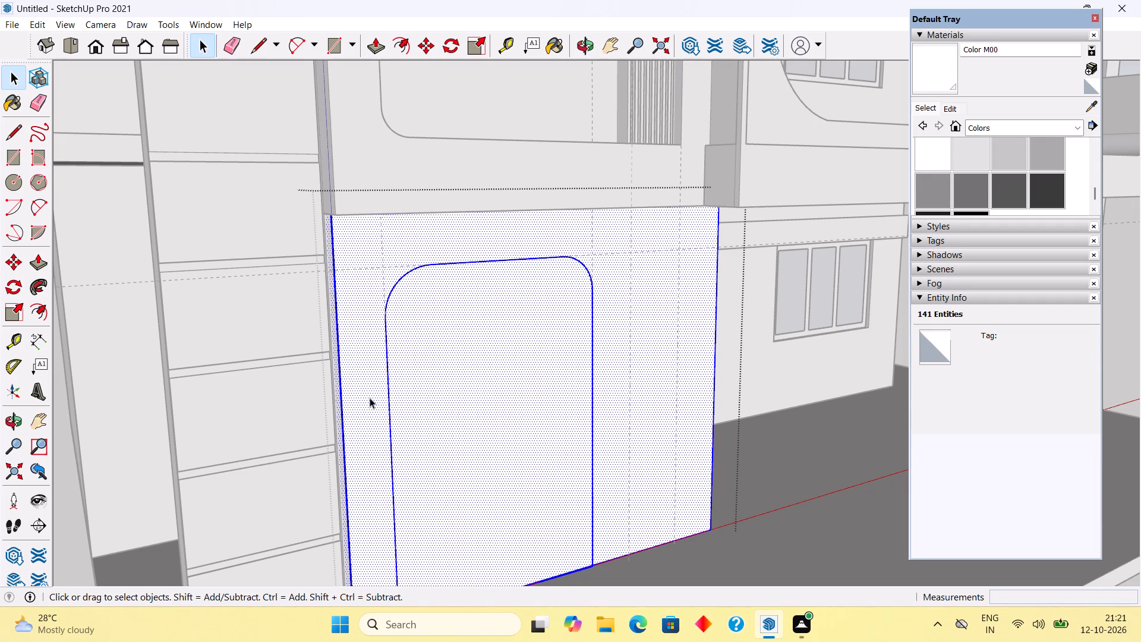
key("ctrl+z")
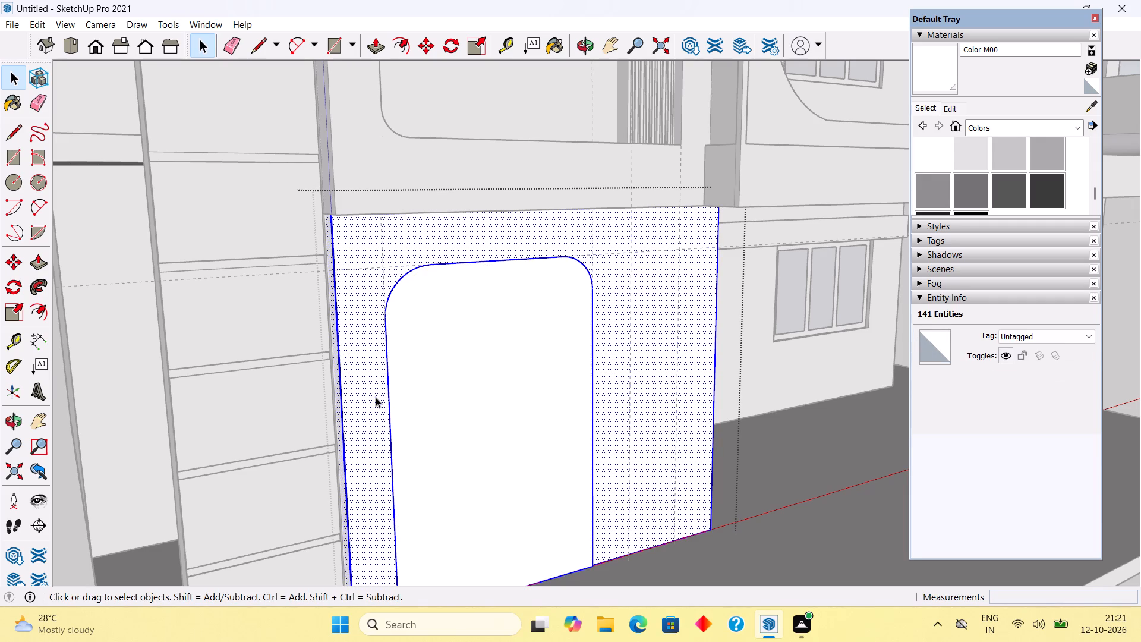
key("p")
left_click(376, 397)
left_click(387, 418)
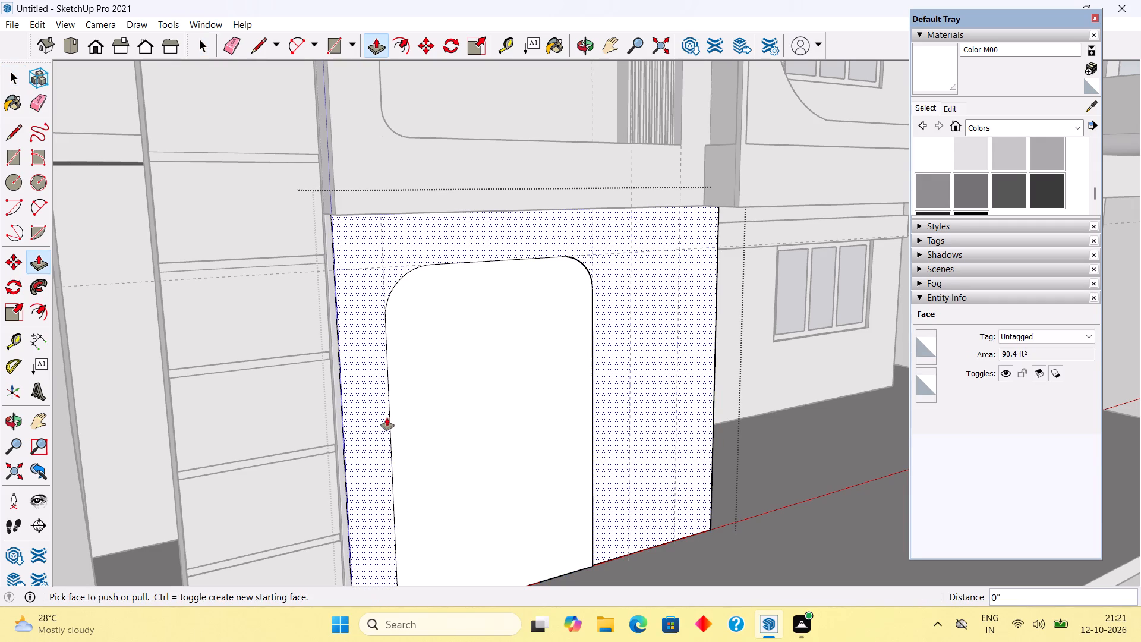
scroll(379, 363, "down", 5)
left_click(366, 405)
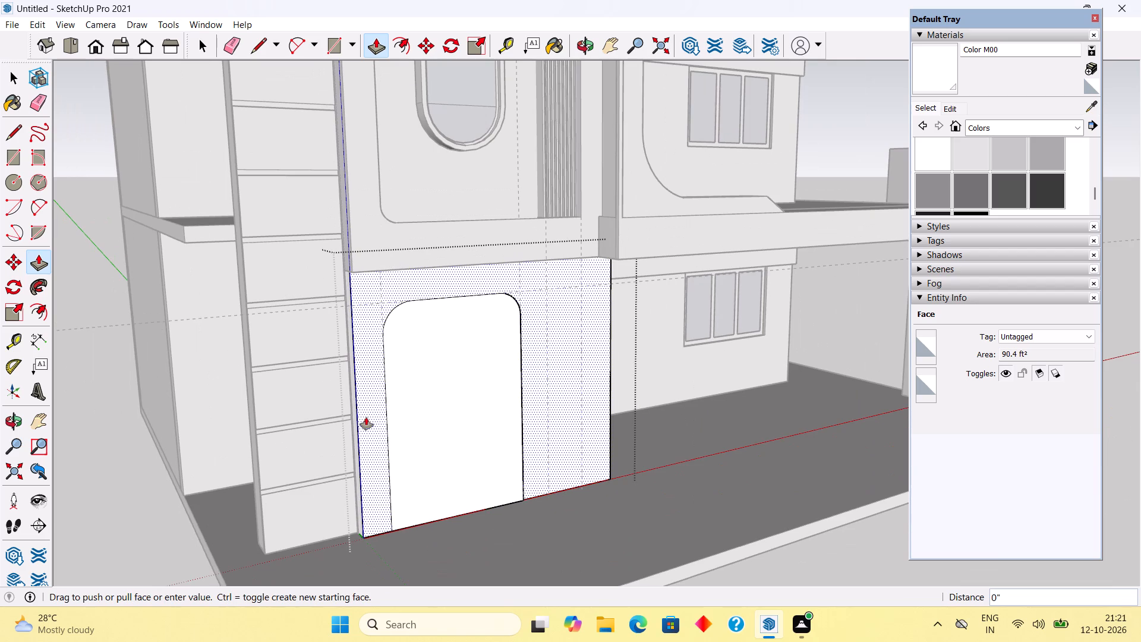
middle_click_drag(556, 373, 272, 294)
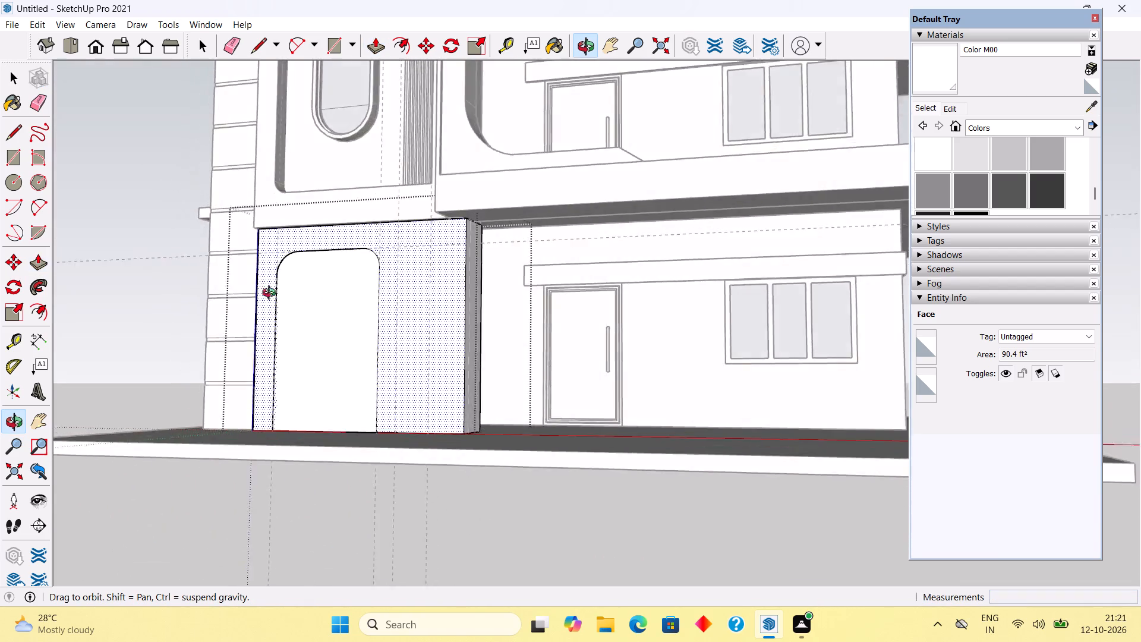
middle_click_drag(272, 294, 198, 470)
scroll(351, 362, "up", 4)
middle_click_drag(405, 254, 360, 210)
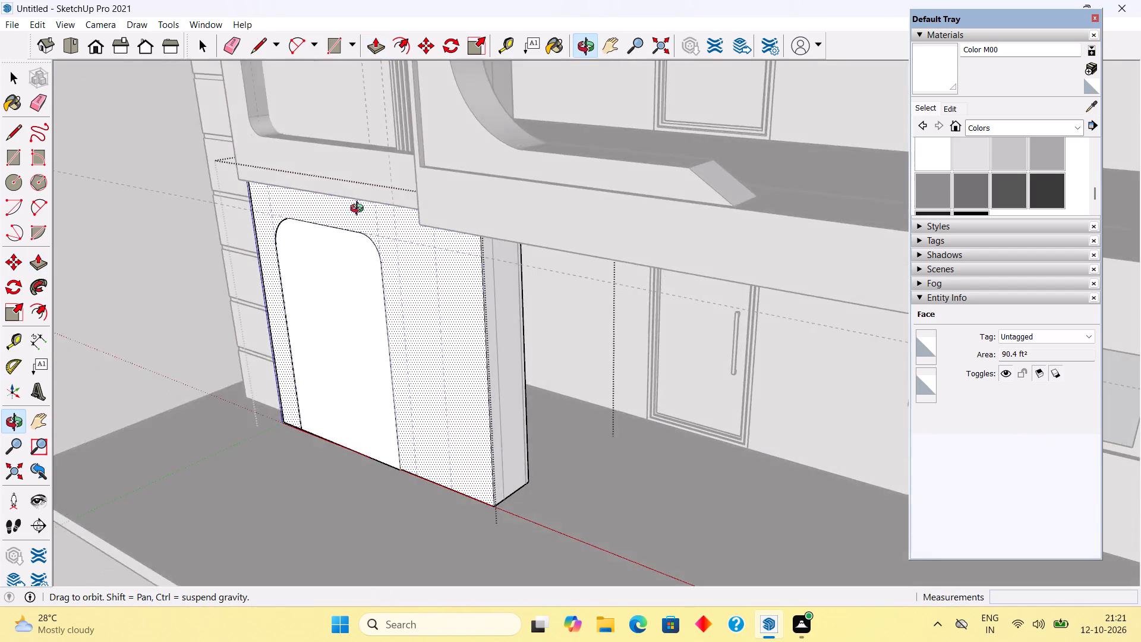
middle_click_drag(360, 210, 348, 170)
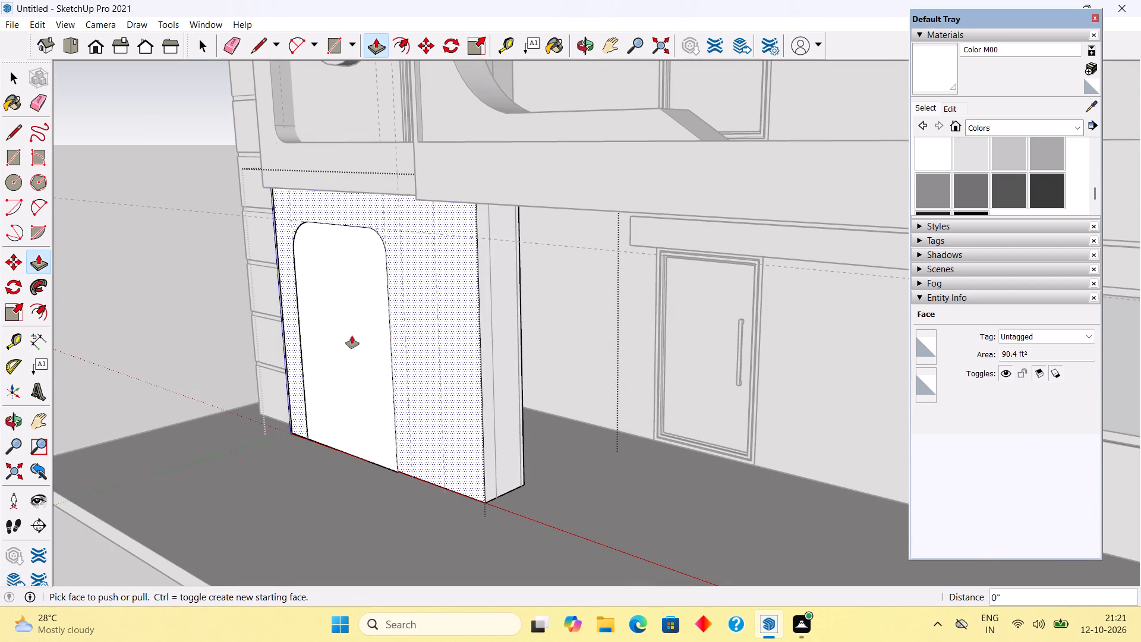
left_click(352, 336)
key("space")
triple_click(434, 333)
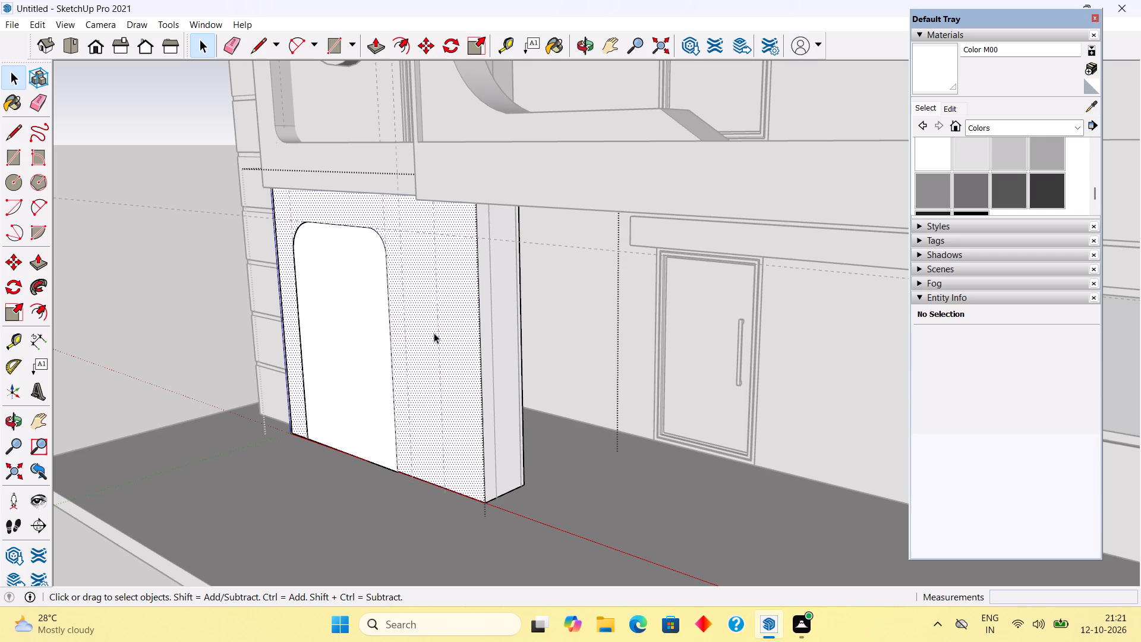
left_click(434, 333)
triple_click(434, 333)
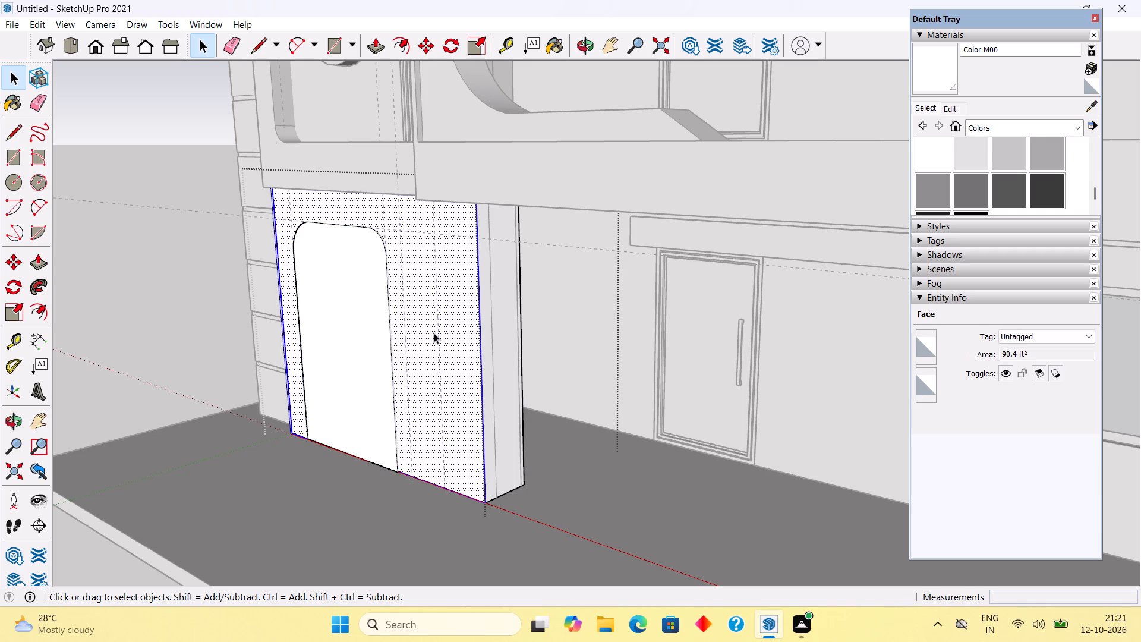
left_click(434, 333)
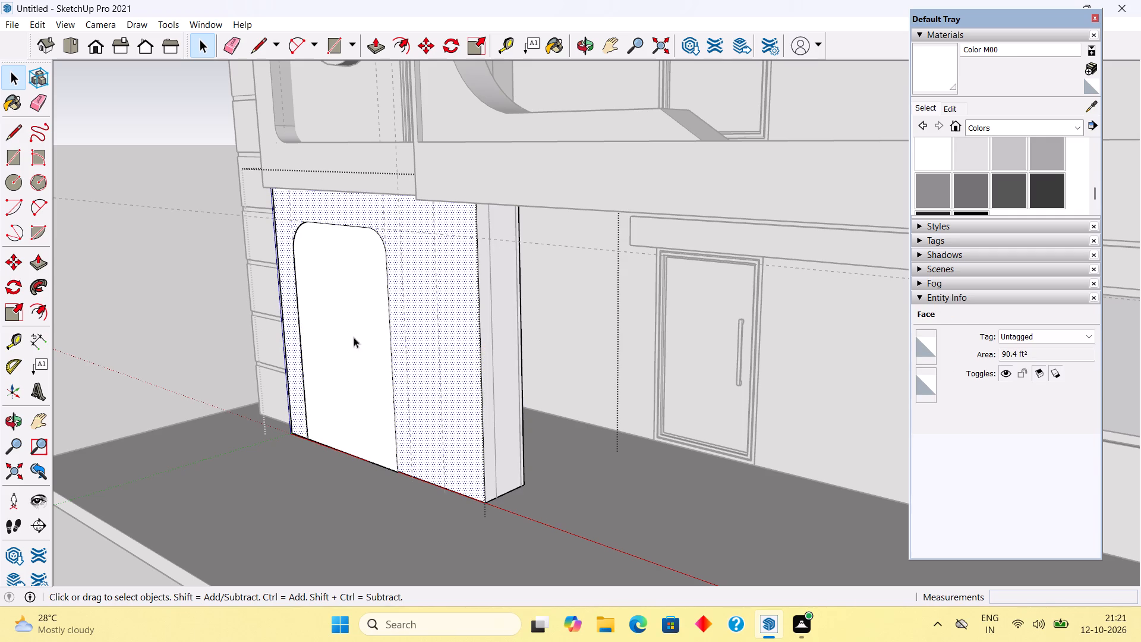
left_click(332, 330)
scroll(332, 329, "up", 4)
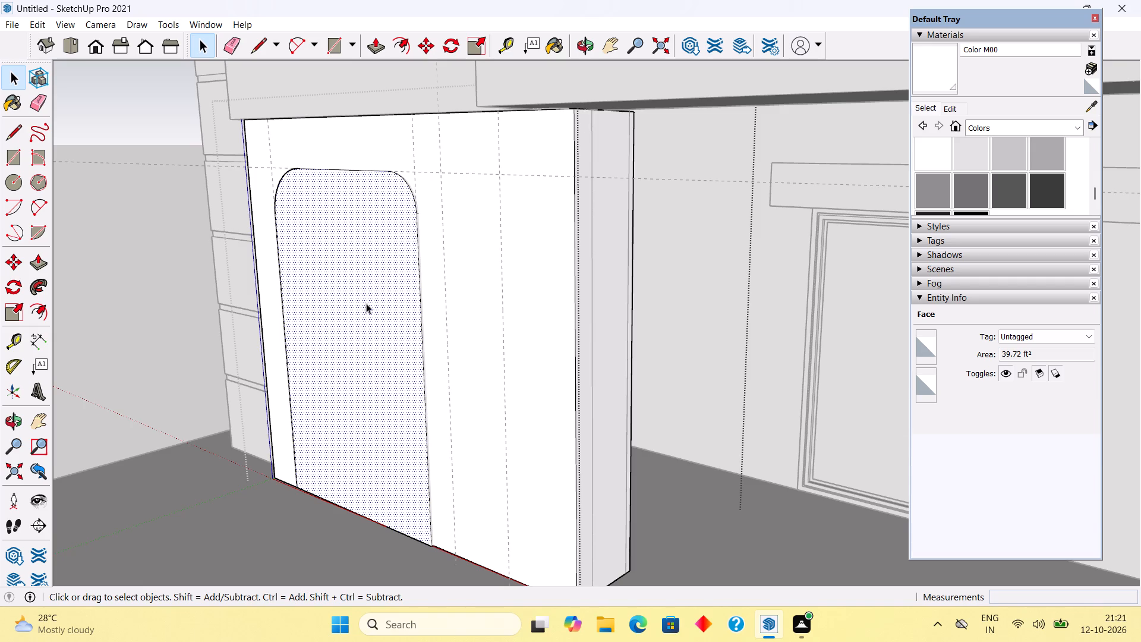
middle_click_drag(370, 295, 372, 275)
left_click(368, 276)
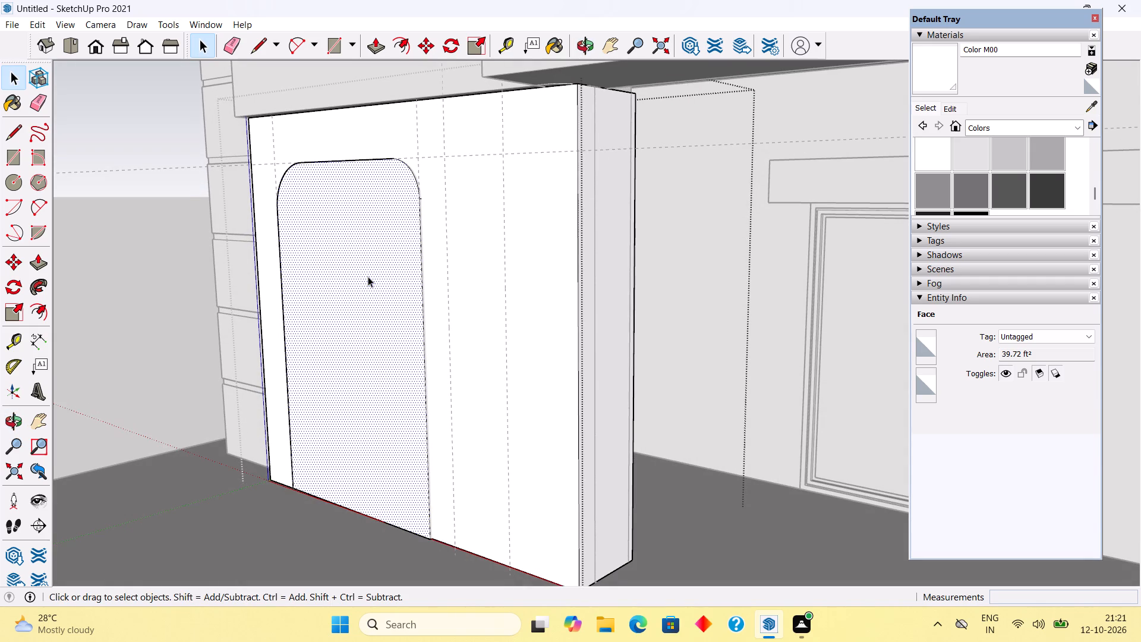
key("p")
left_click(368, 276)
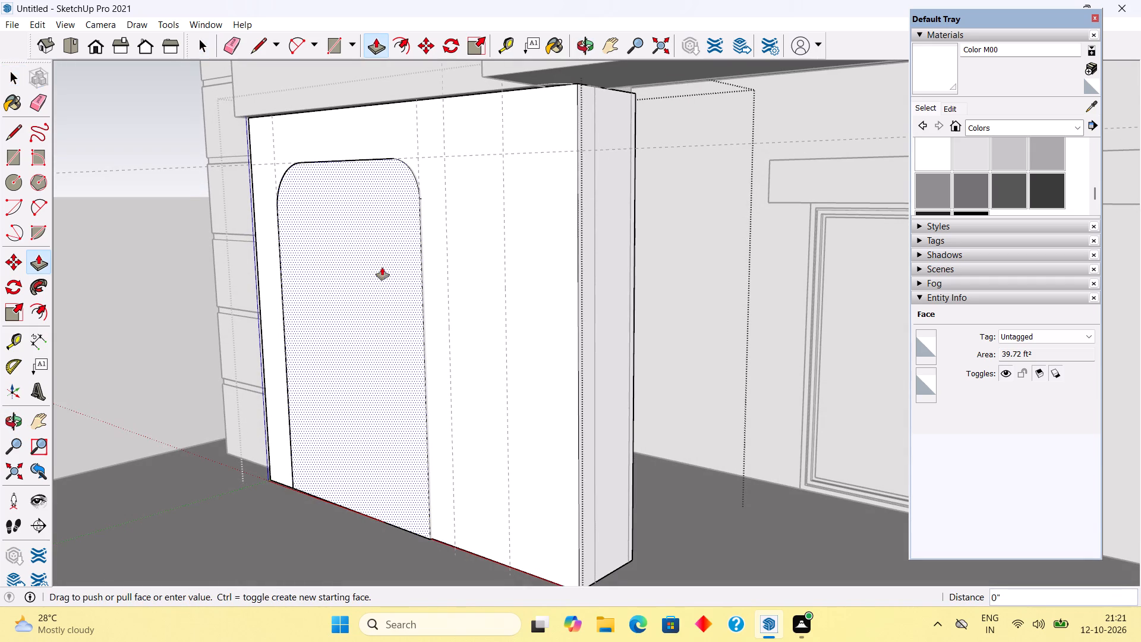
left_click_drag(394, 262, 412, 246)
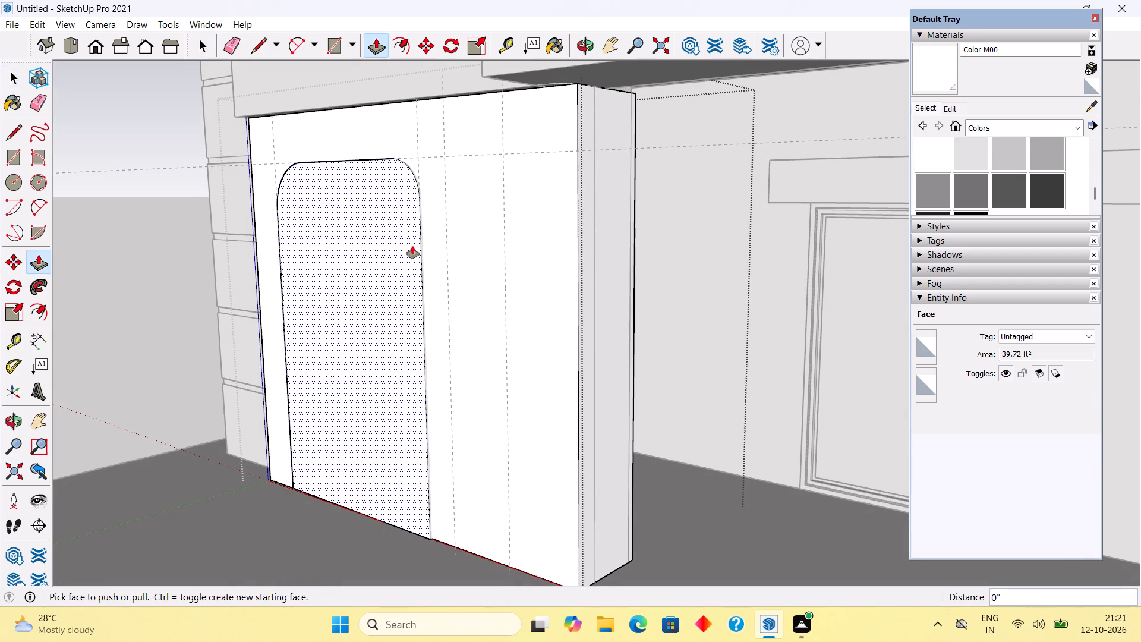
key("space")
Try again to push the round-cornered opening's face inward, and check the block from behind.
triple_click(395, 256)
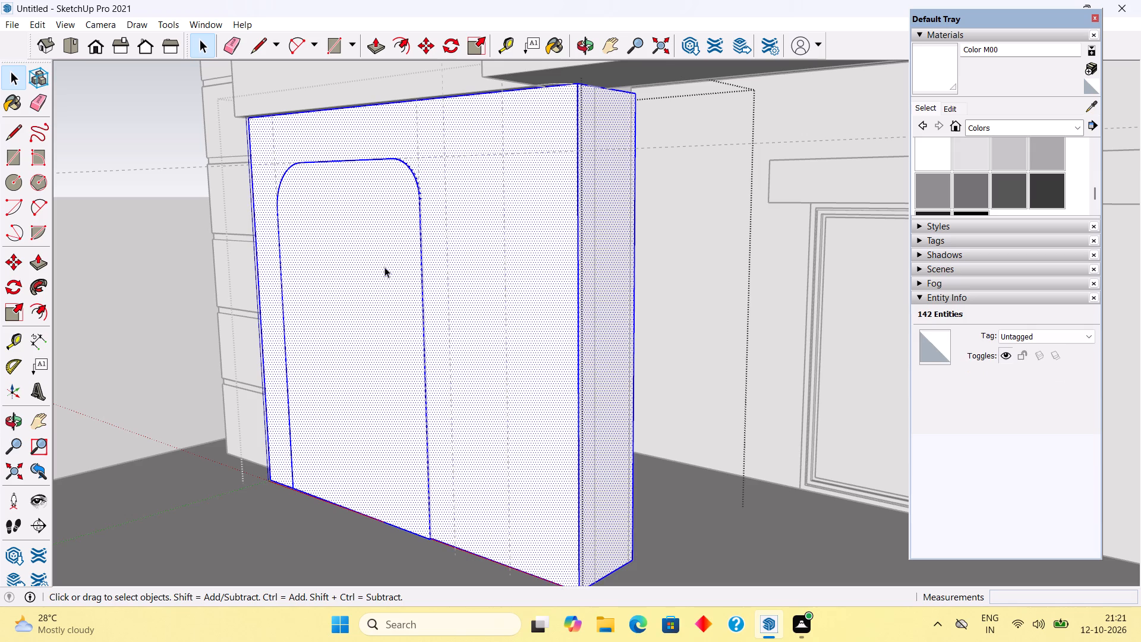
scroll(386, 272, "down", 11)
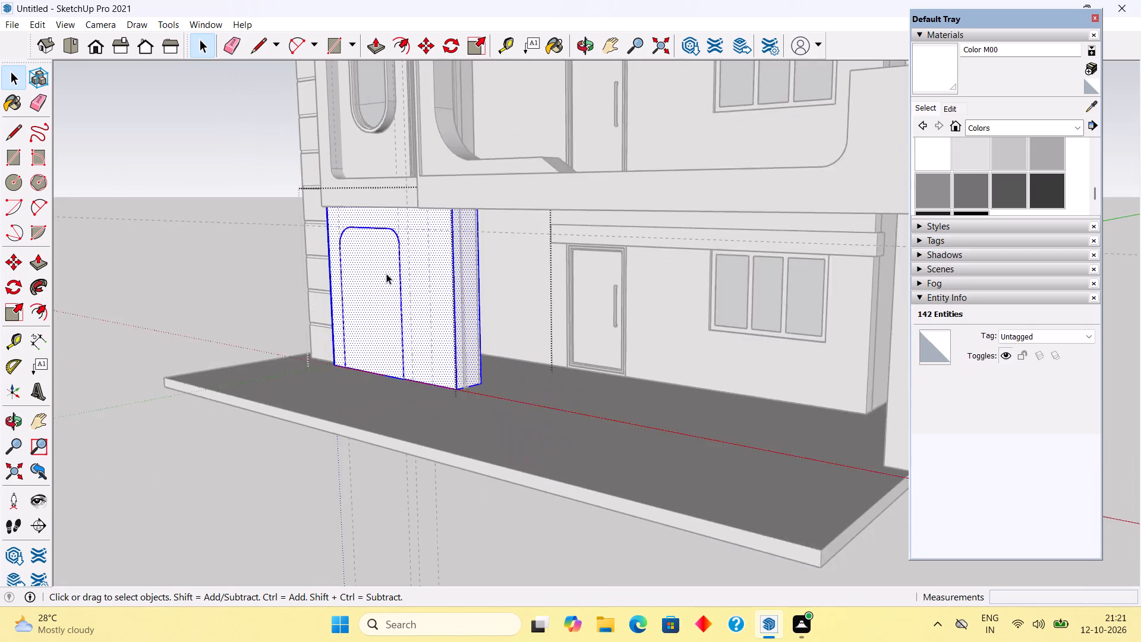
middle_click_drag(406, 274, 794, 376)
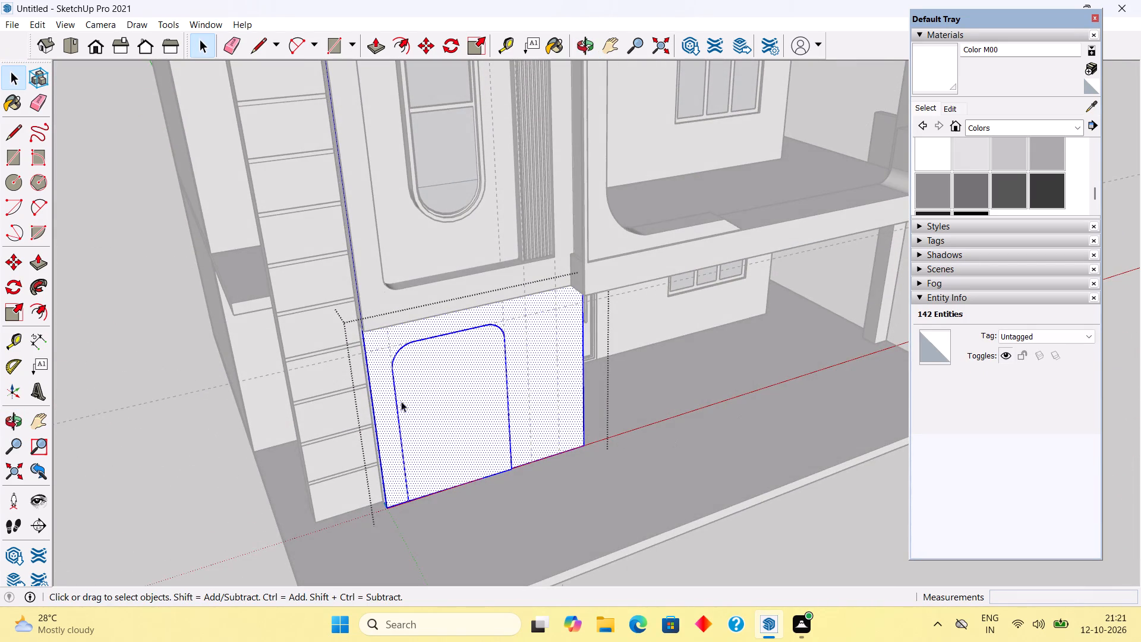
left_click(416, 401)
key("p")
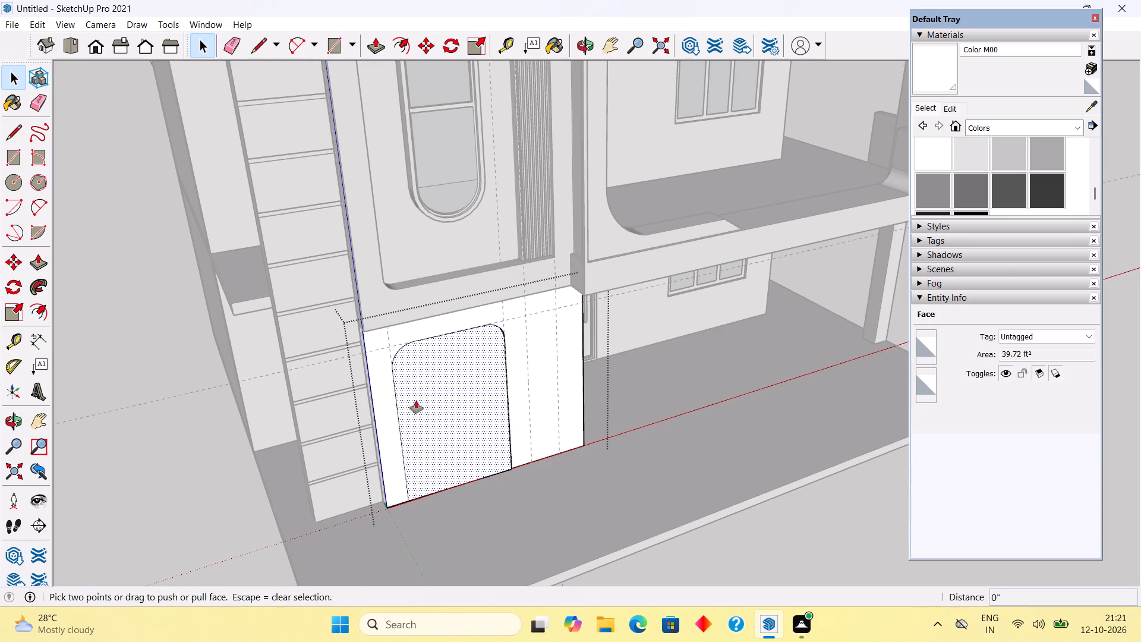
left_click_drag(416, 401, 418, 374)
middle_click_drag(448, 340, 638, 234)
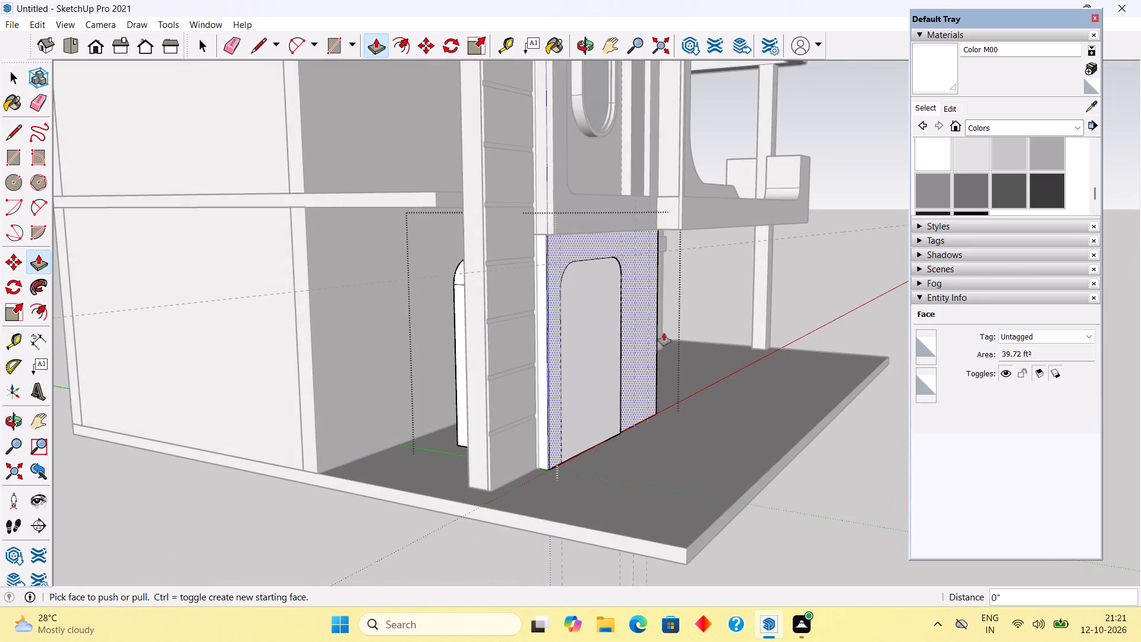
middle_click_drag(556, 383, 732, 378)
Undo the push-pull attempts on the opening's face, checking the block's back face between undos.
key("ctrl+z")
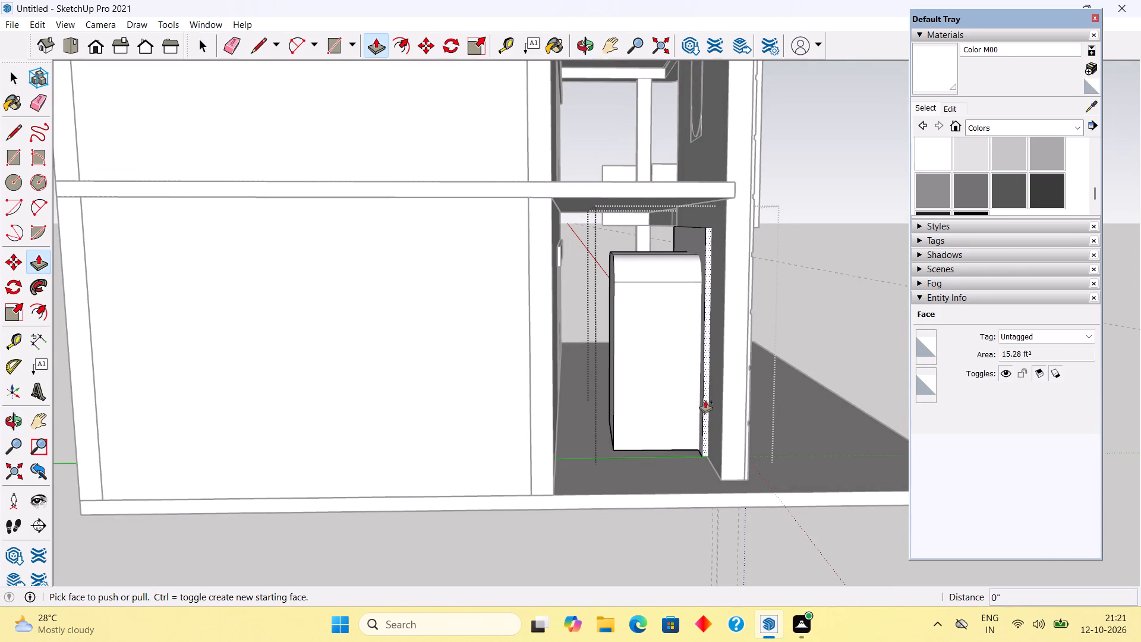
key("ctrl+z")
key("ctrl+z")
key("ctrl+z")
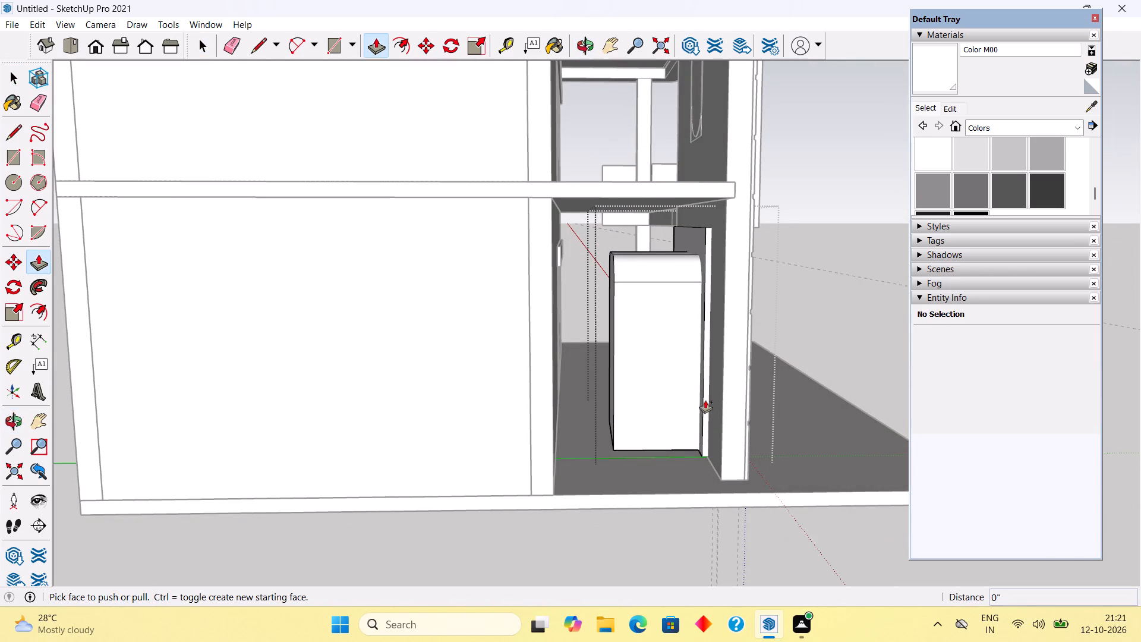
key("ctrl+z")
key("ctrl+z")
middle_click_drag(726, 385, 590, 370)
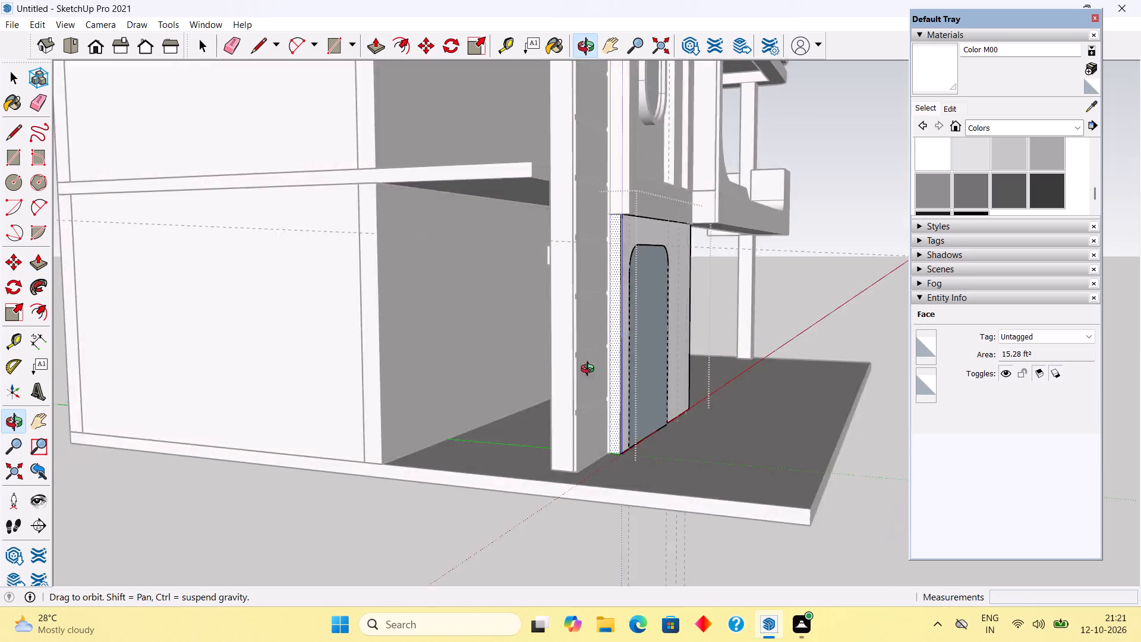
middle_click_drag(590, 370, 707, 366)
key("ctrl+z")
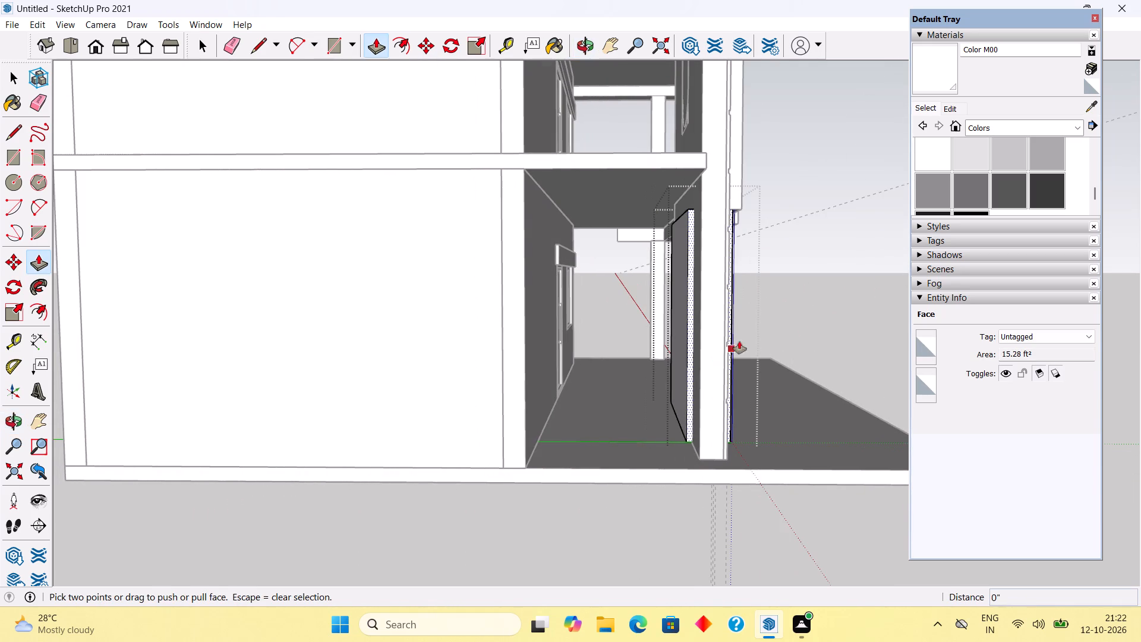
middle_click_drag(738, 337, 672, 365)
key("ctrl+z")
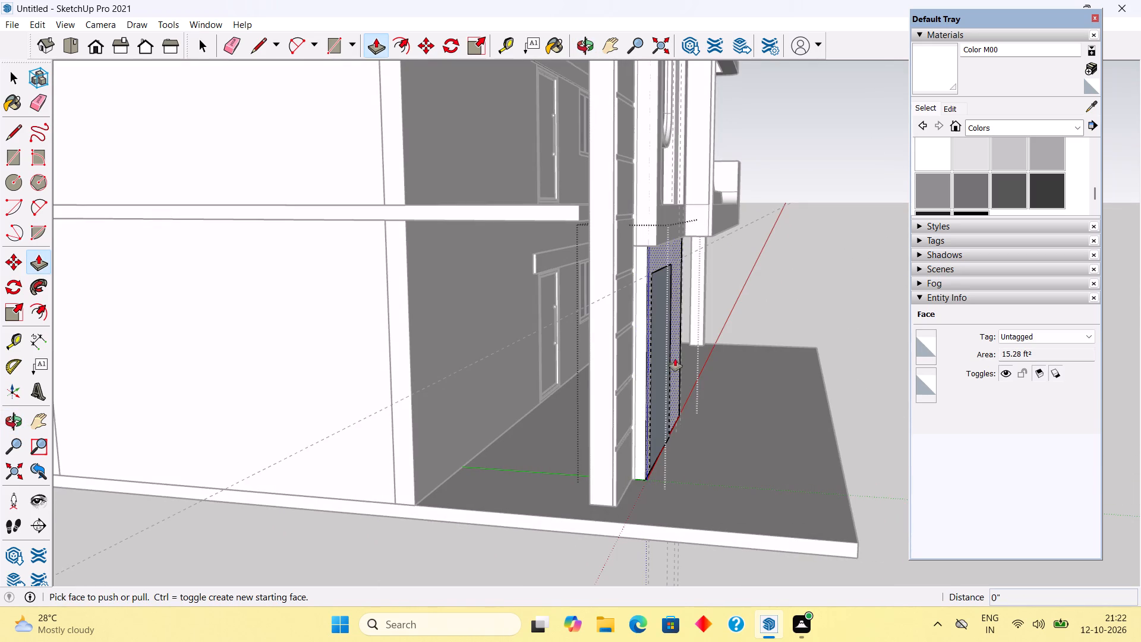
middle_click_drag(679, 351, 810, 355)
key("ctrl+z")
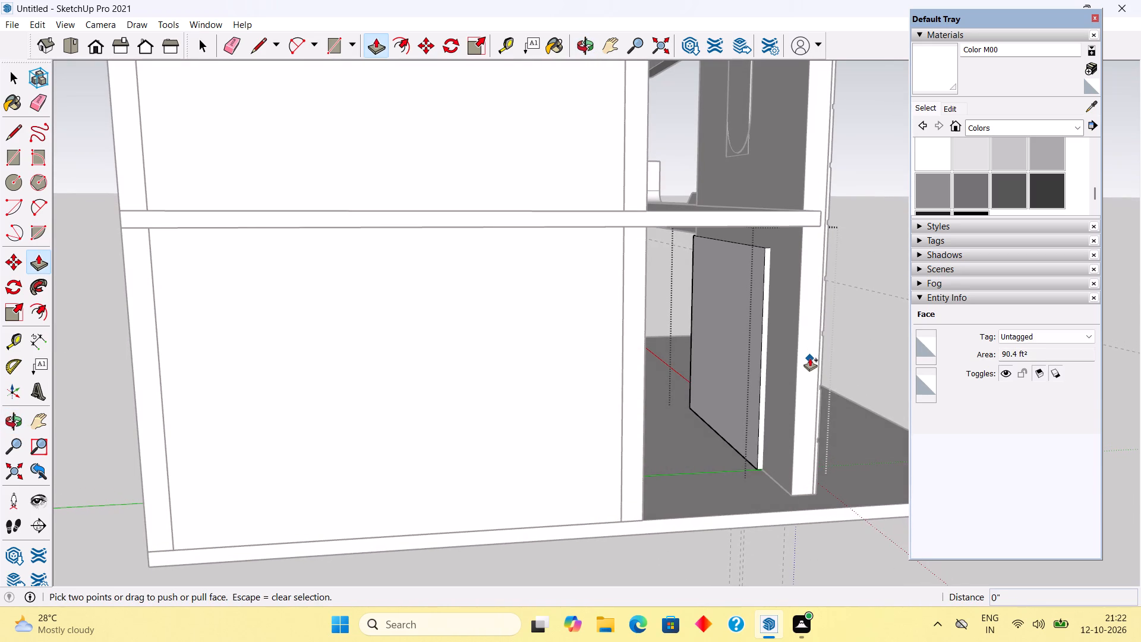
Undo the earlier edits to the projecting block, back to the thin plain panel beneath the round-bottomed window.
key("ctrl+z")
key("ctrl+z")
key("ctrl+z")
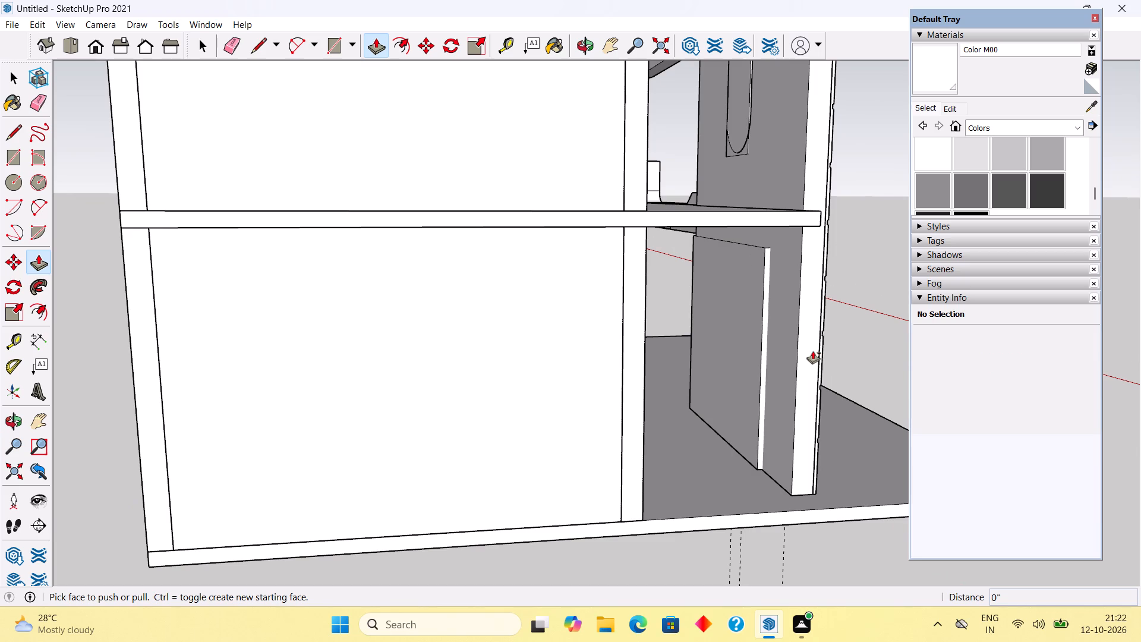
key("ctrl+z")
key("ctrl+z")
key("ctrl+z")
key("ctrl+z")
middle_click_drag(761, 287, 606, 300, "ctrl")
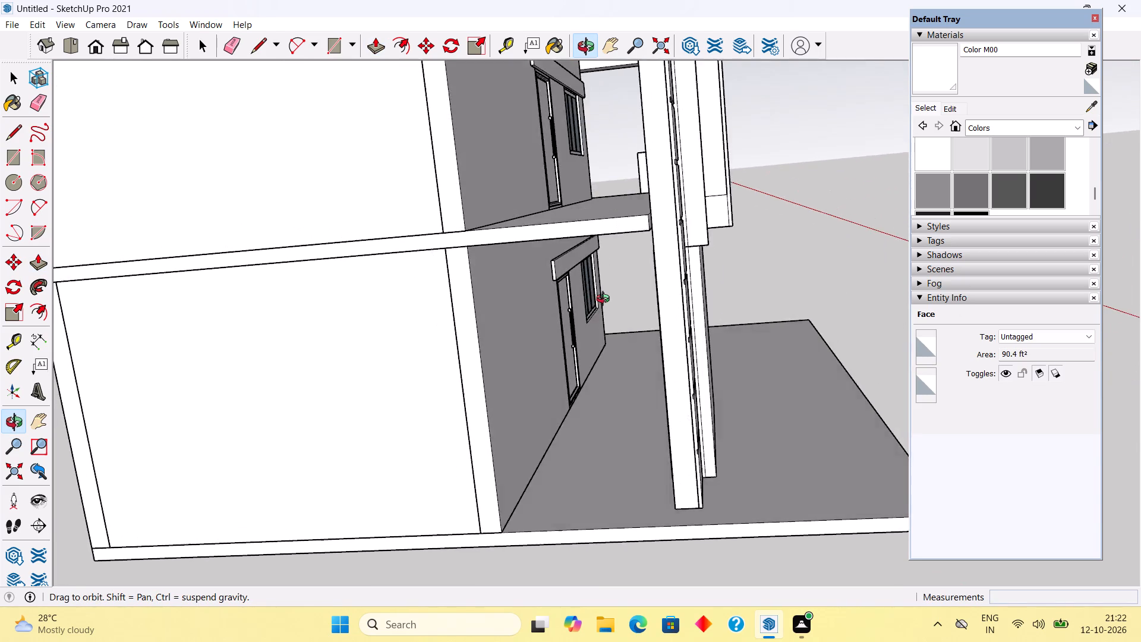
middle_click_drag(606, 300, 651, 293, "ctrl")
key("ctrl+z")
key("ctrl+z")
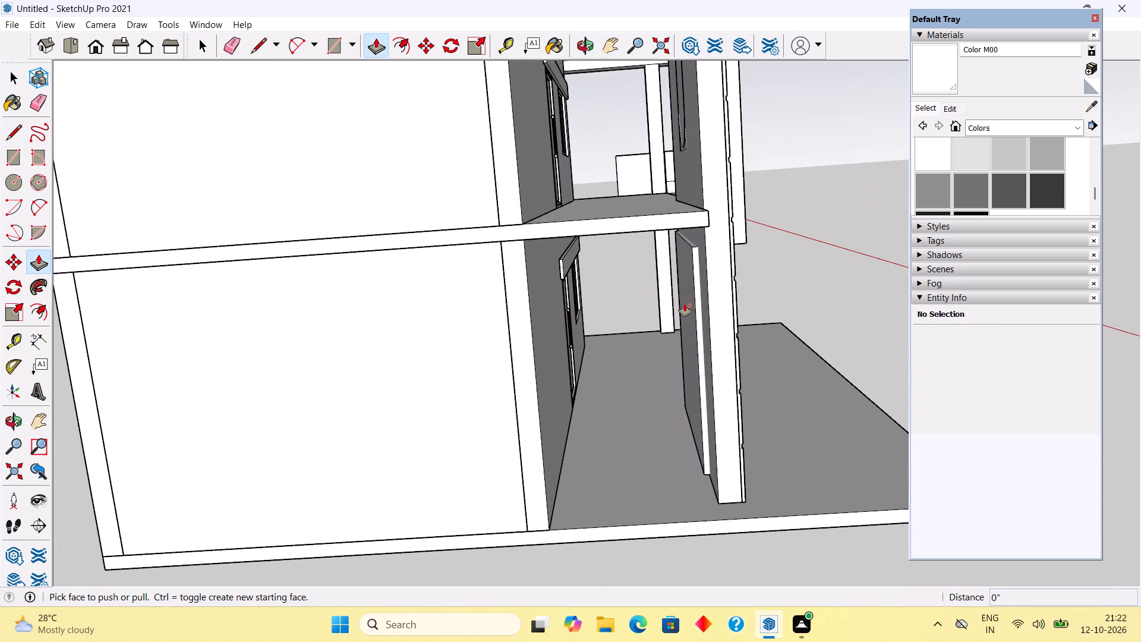
middle_click_drag(640, 316, 357, 338)
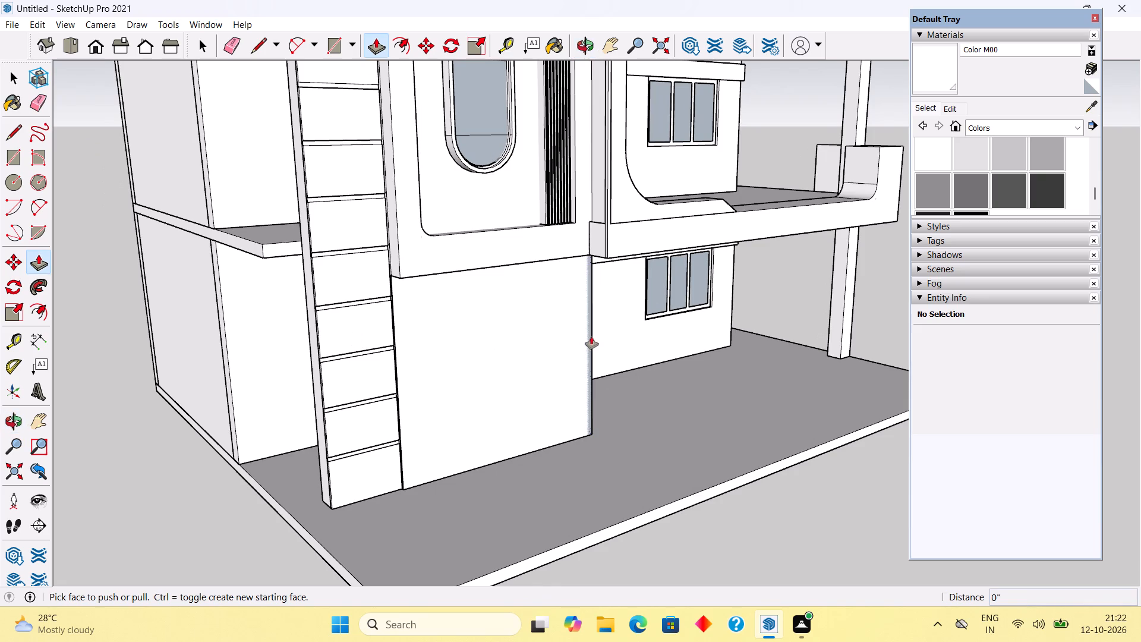
Push/pull the plain panel's front face outward about 2' to the corner of the adjoining balcony slab.
key("space")
left_click(522, 370)
scroll(521, 360, "up", 1)
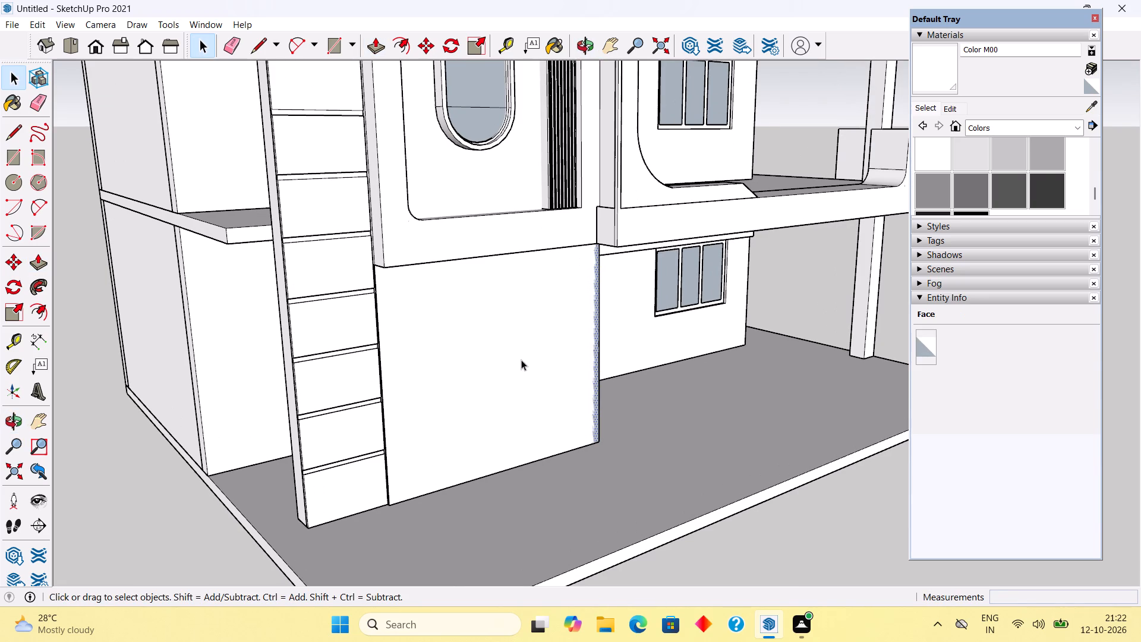
key("p")
left_click(521, 360)
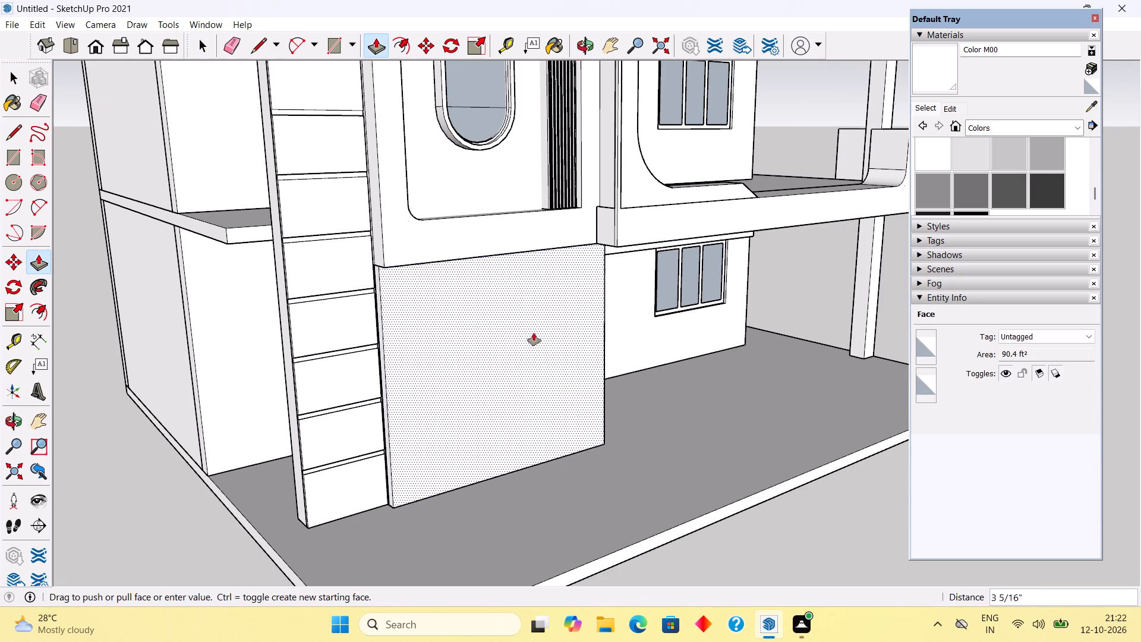
left_click(619, 225)
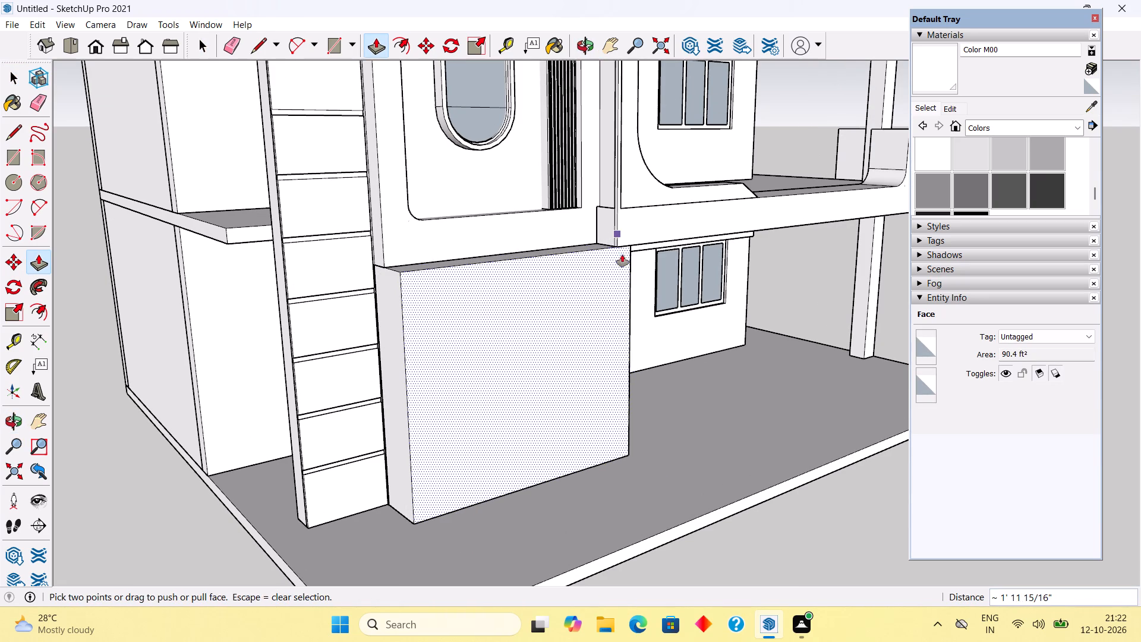
Select all the connected geometry of the projecting block and make it a group.
middle_click_drag(467, 357, 424, 391)
scroll(424, 391, "up", 5)
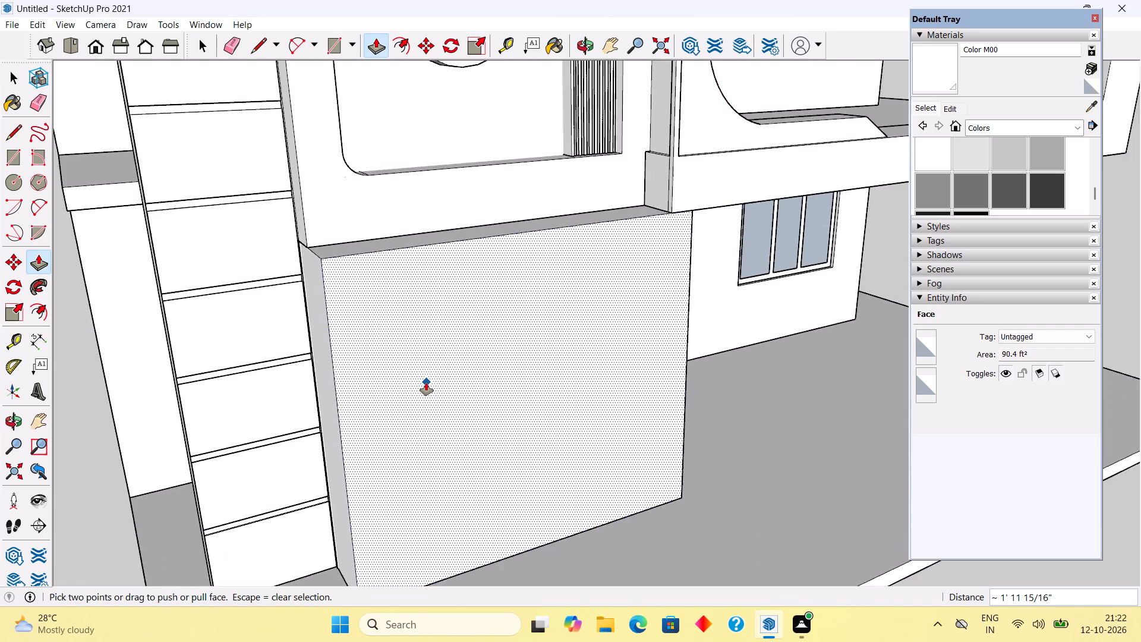
key("space")
double_click(426, 382)
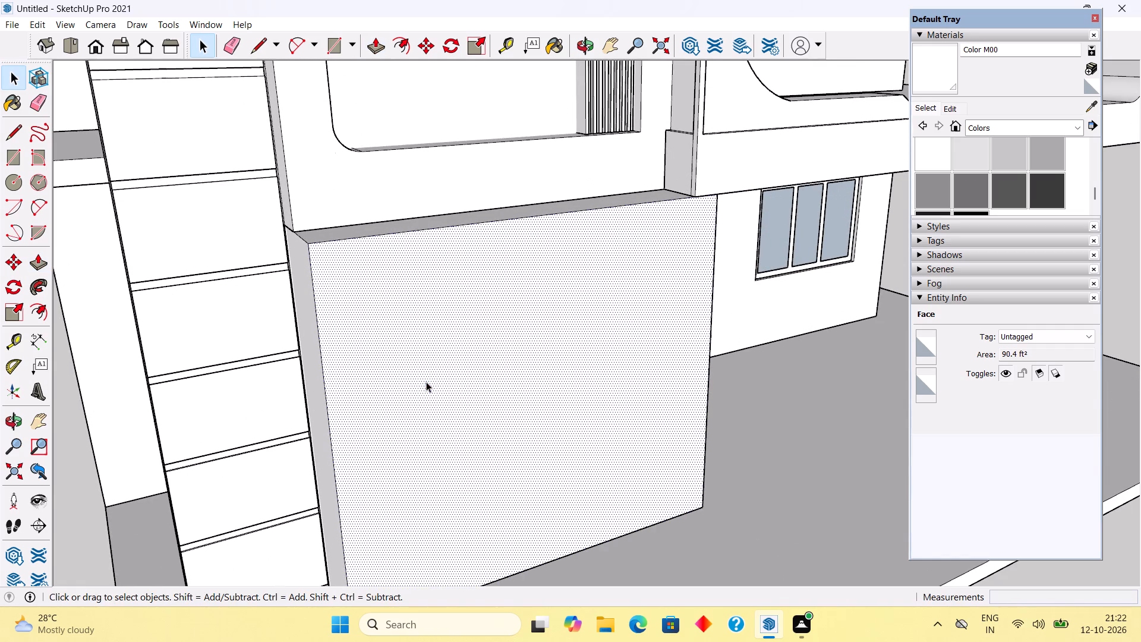
left_click(426, 382)
middle_click_drag(461, 294, 912, 237)
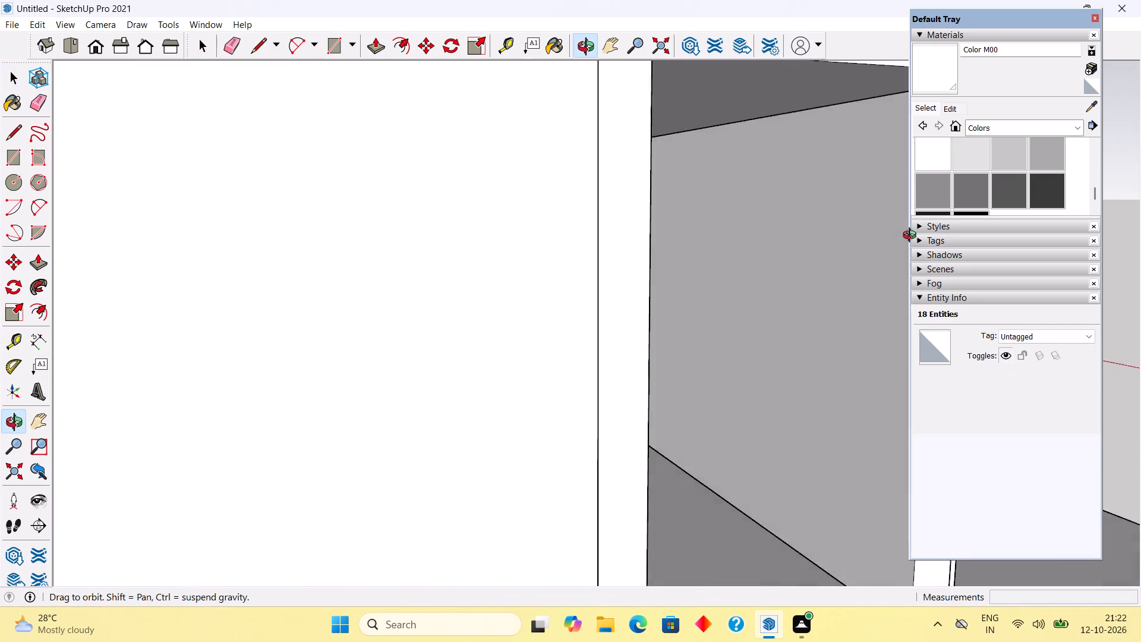
middle_click_drag(912, 237, 590, 300)
triple_click(584, 298)
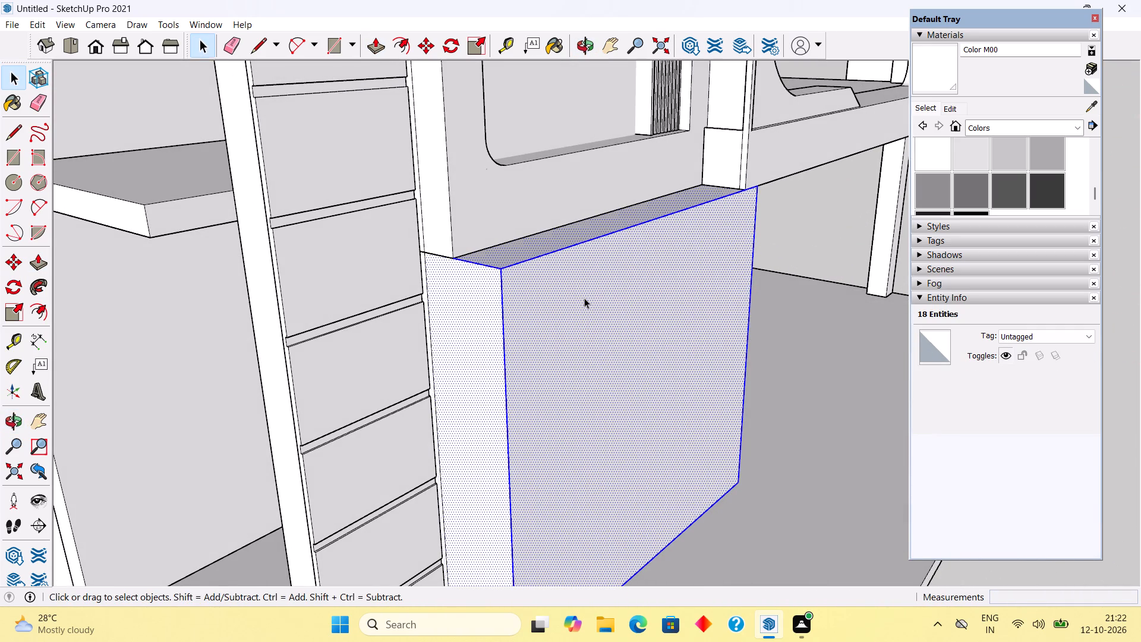
right_click(584, 298)
left_click(649, 418)
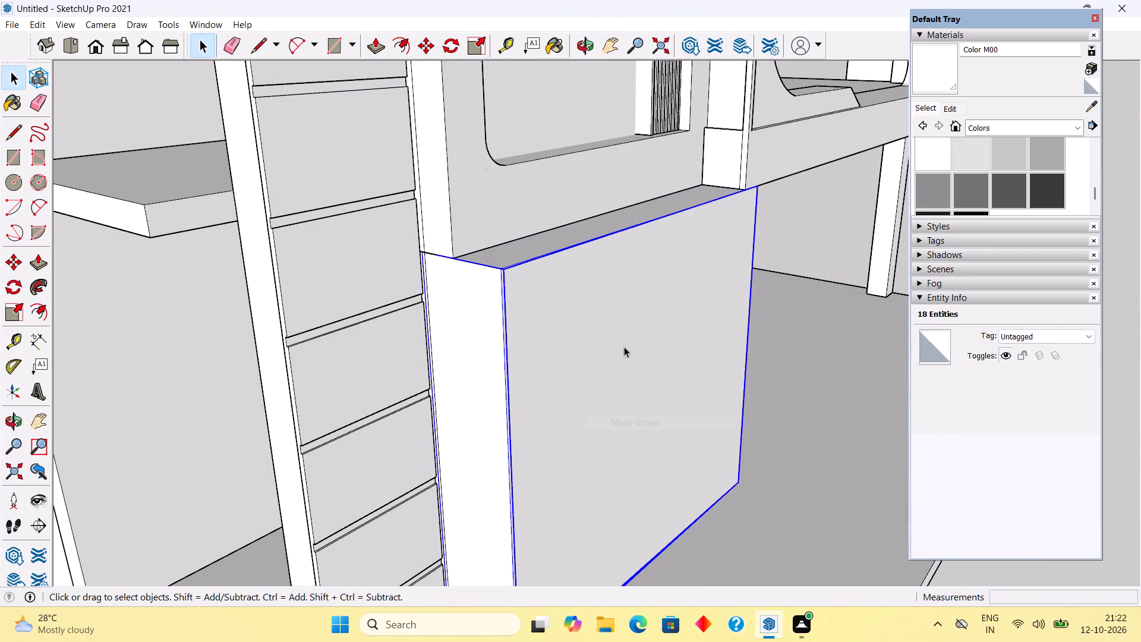
left_click(624, 347)
Place a vertical guide on the block's front face, 1.5' in from its right edge.
middle_click_drag(474, 316, 301, 449)
scroll(361, 373, "down", 1)
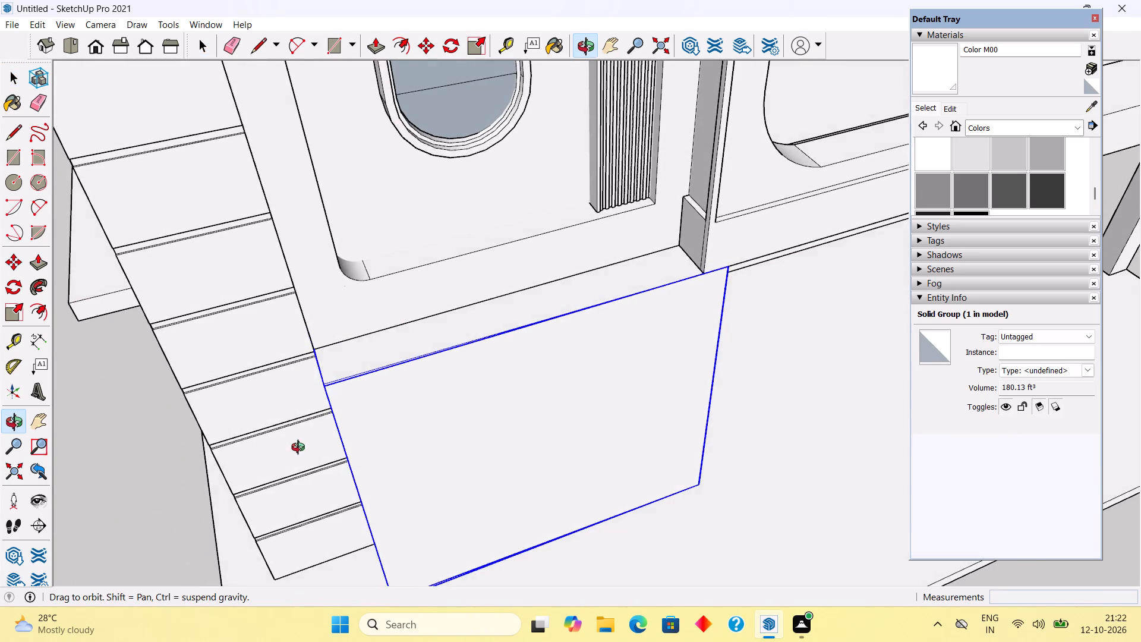
middle_click_drag(301, 449, 269, 347)
left_click(396, 333)
scroll(400, 329, "down", 5)
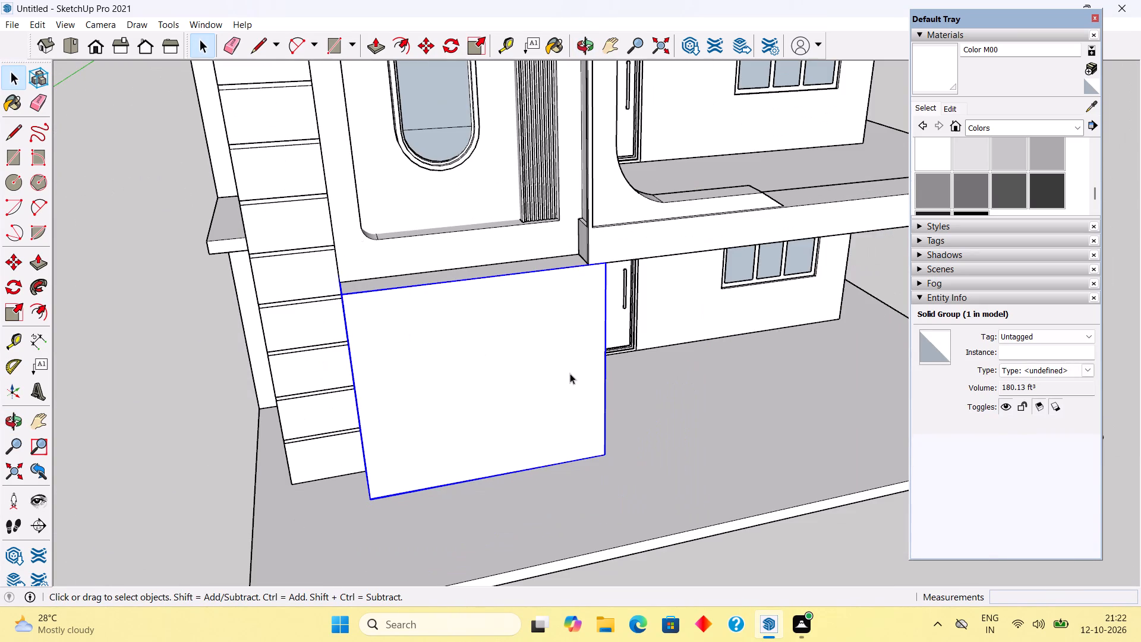
key("t")
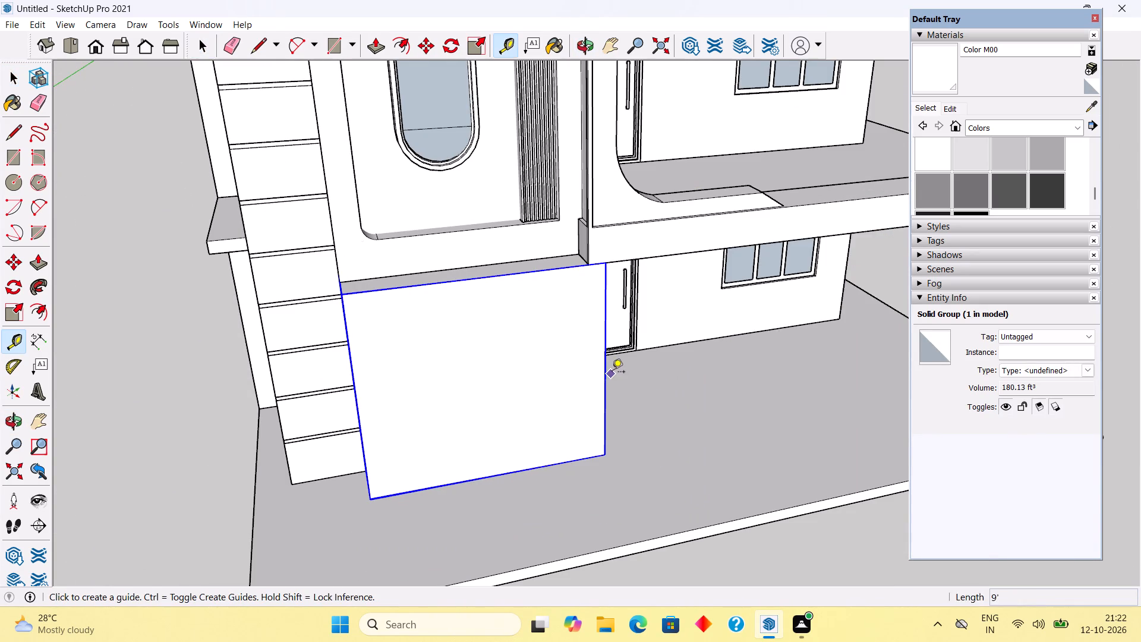
left_click(607, 380)
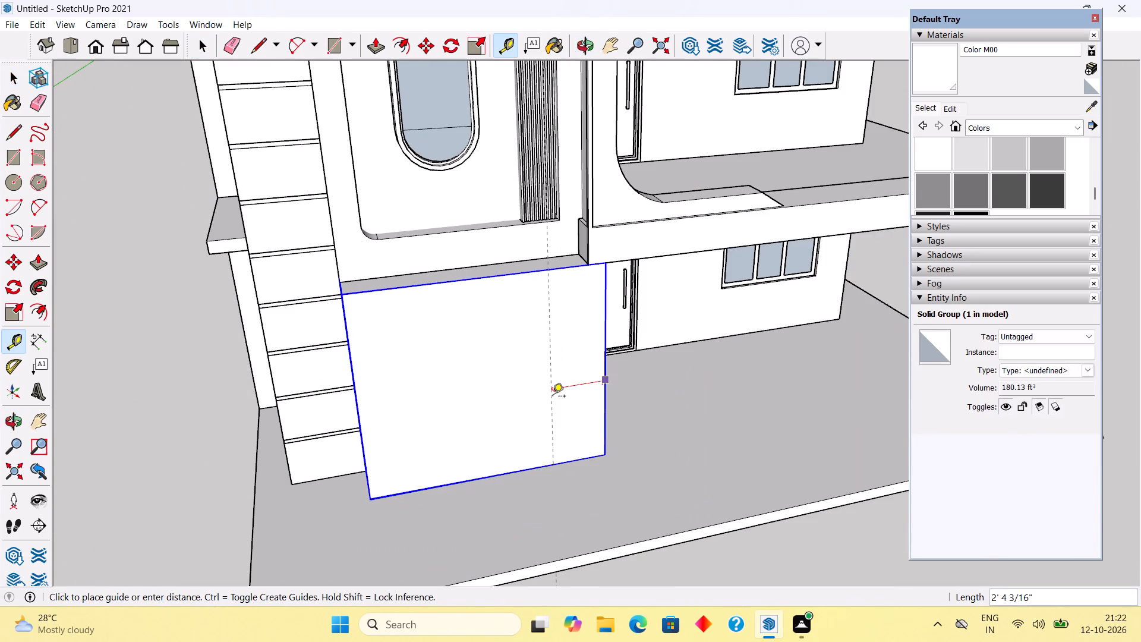
type("1.5'")
key("Return")
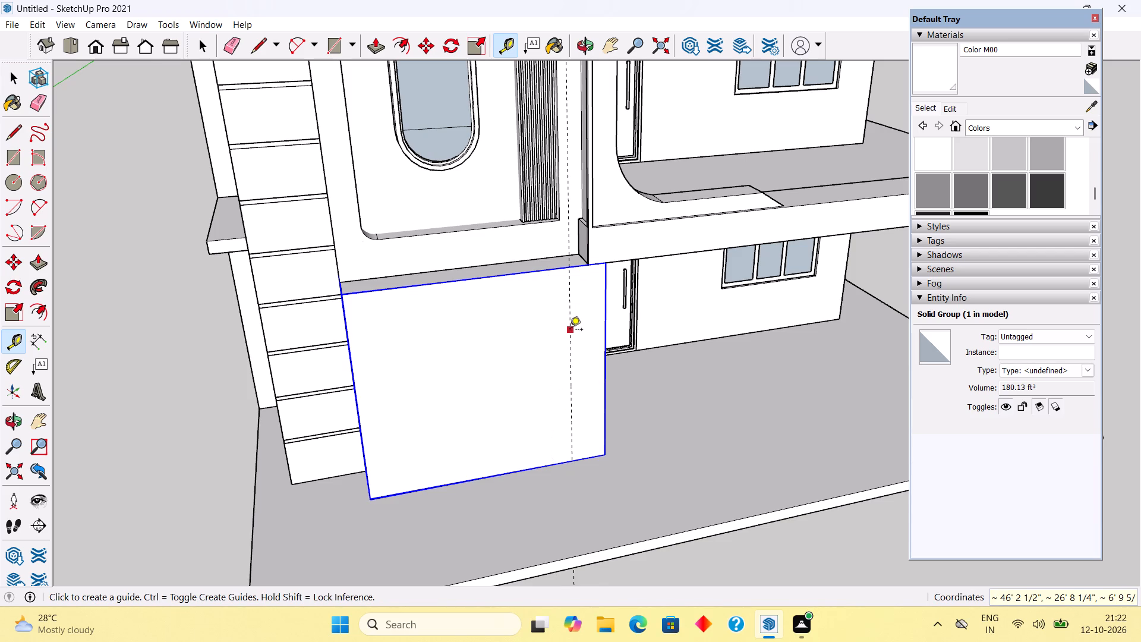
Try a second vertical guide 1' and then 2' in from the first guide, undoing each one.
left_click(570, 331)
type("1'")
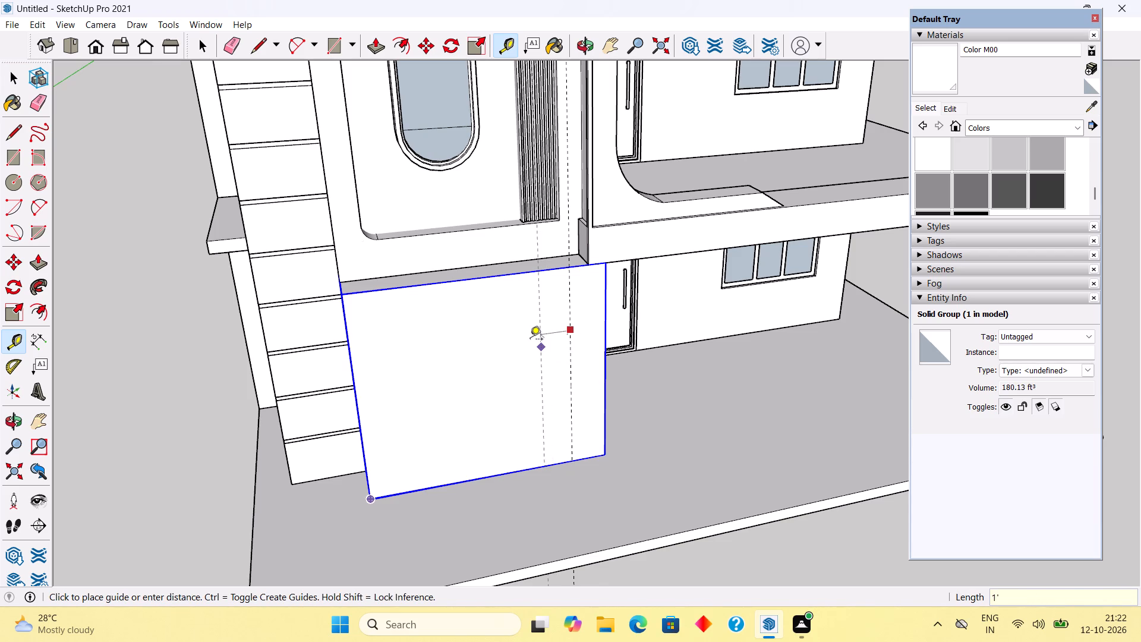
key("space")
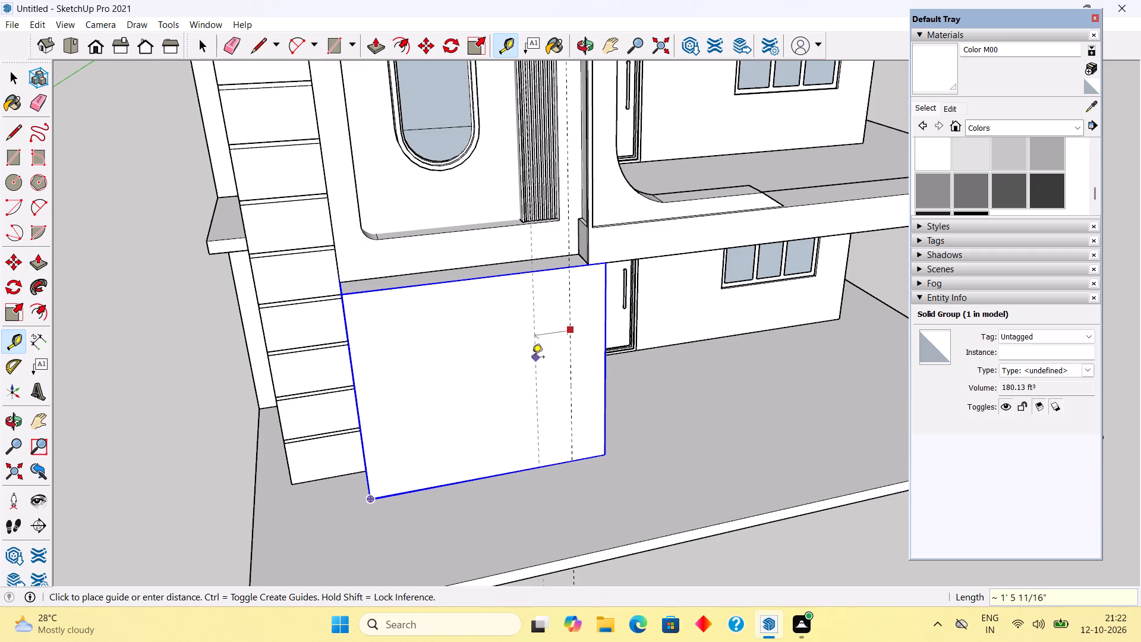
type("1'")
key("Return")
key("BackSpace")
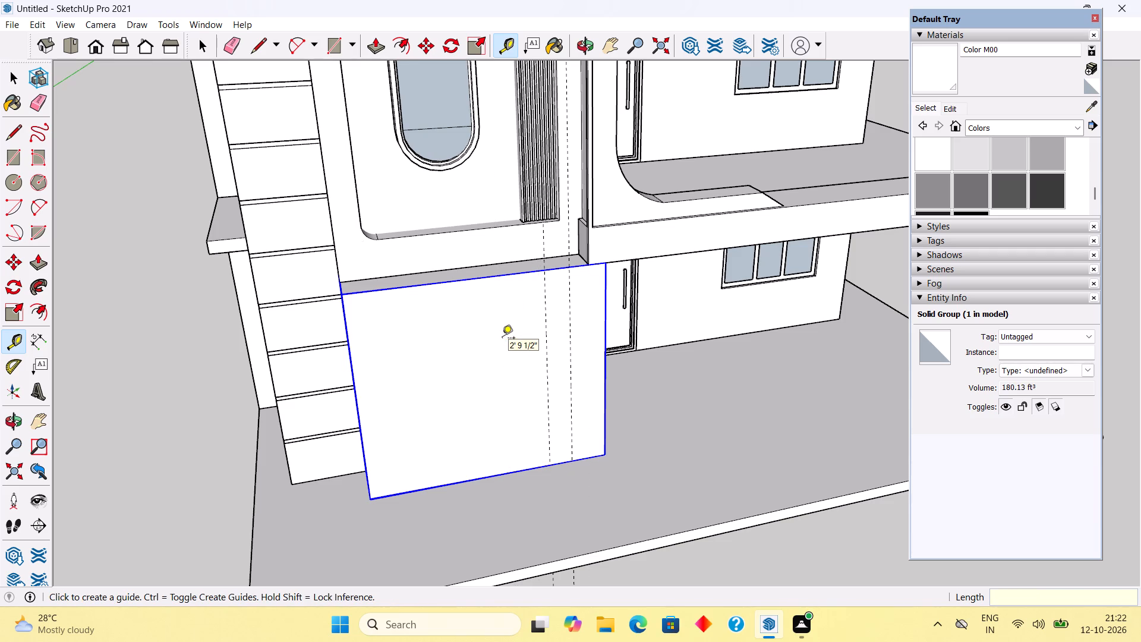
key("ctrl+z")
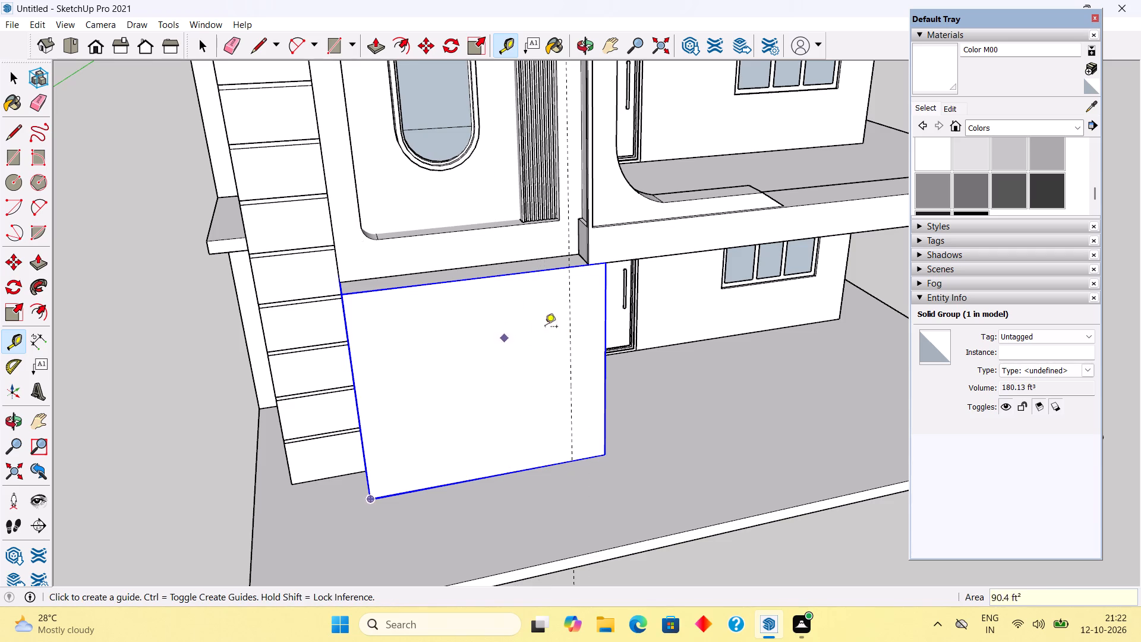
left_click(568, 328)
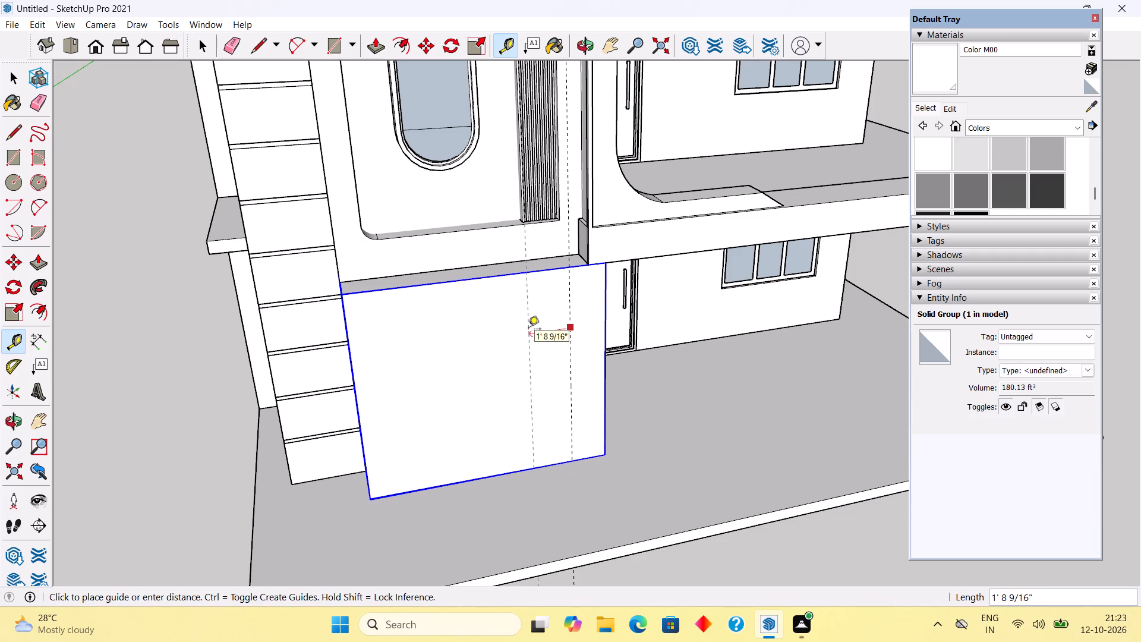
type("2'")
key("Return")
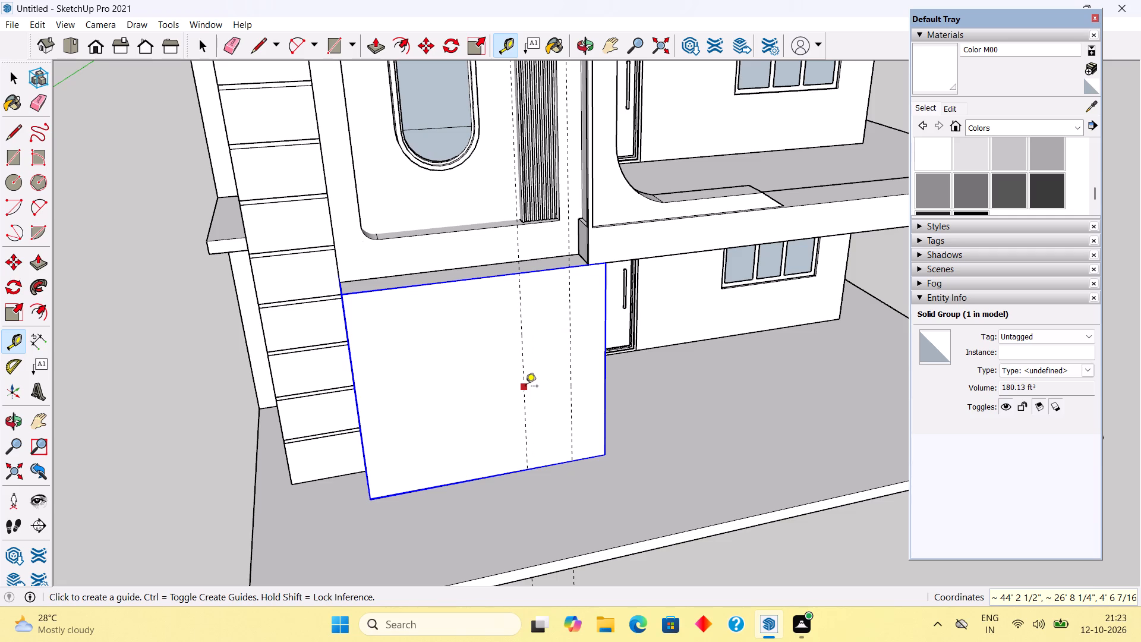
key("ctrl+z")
Add a vertical guide 1.5' in from the first guide and another 1' beyond that.
left_click(570, 368)
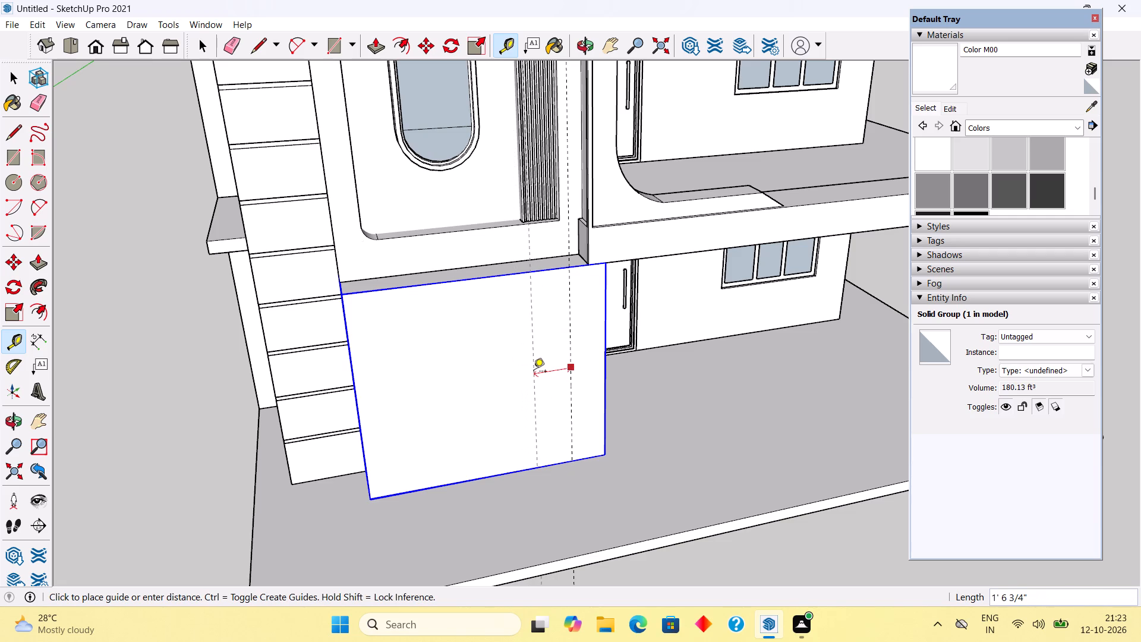
type("1.5'")
key("Return")
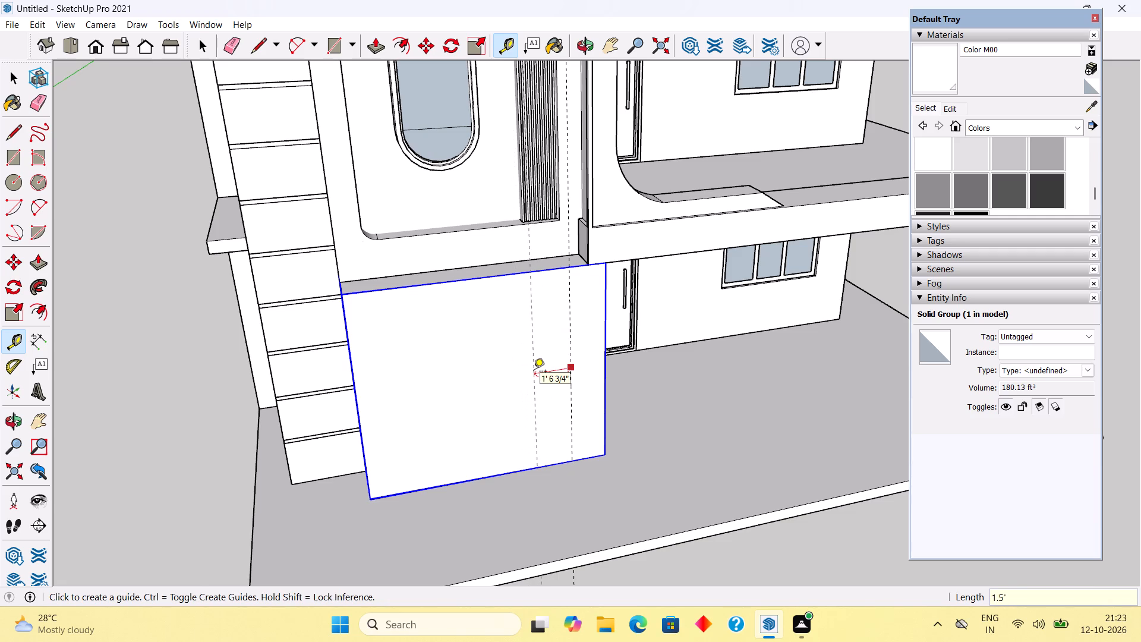
left_click(533, 376)
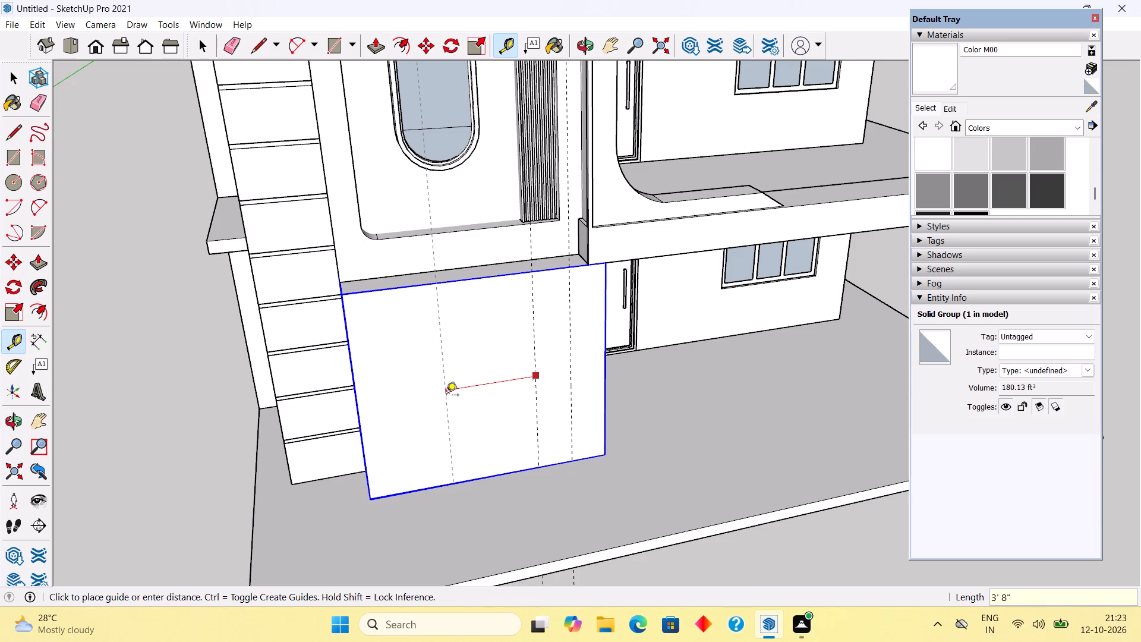
type("1'")
key("Return")
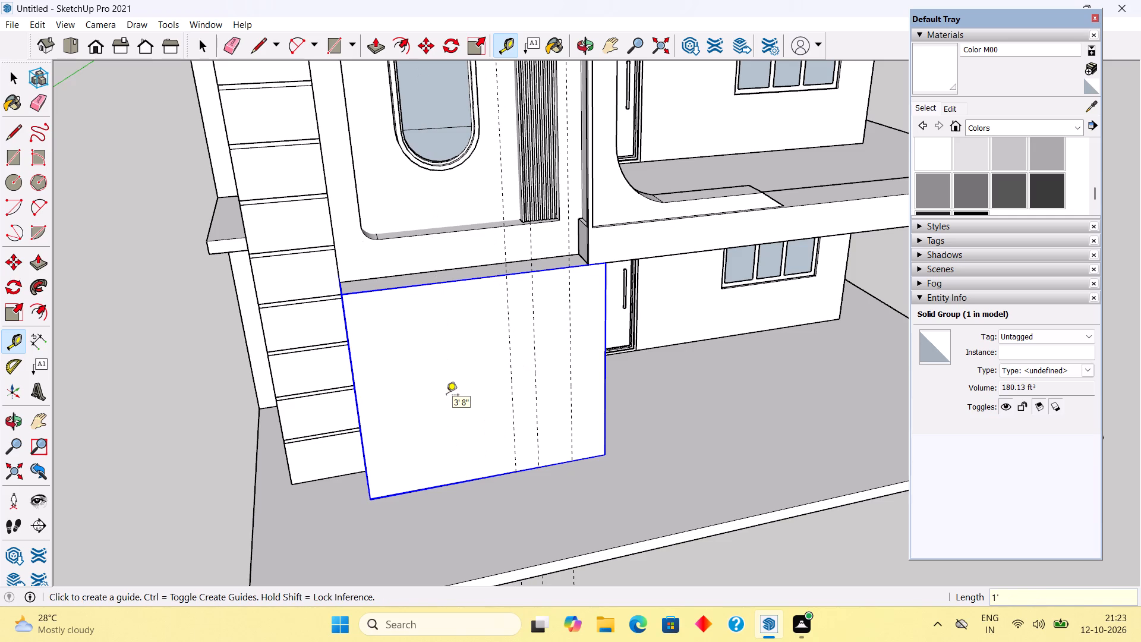
Place a vertical guide 1' in from the block face's left edge and a horizontal guide 7.9' above its bottom edge.
left_click(361, 416)
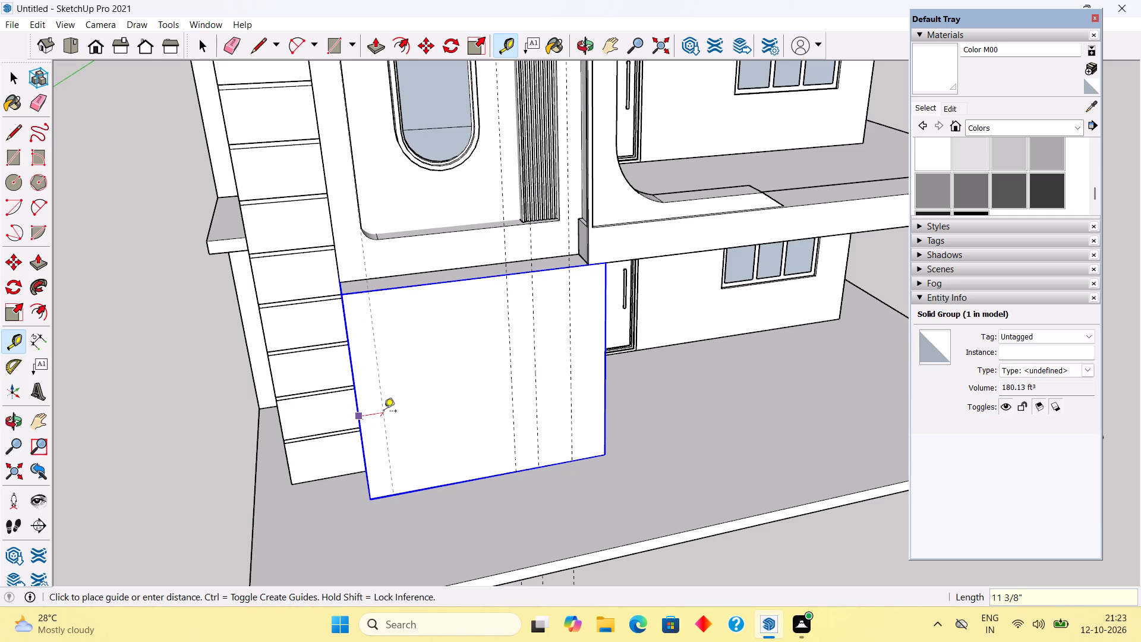
type("1'")
key("Return")
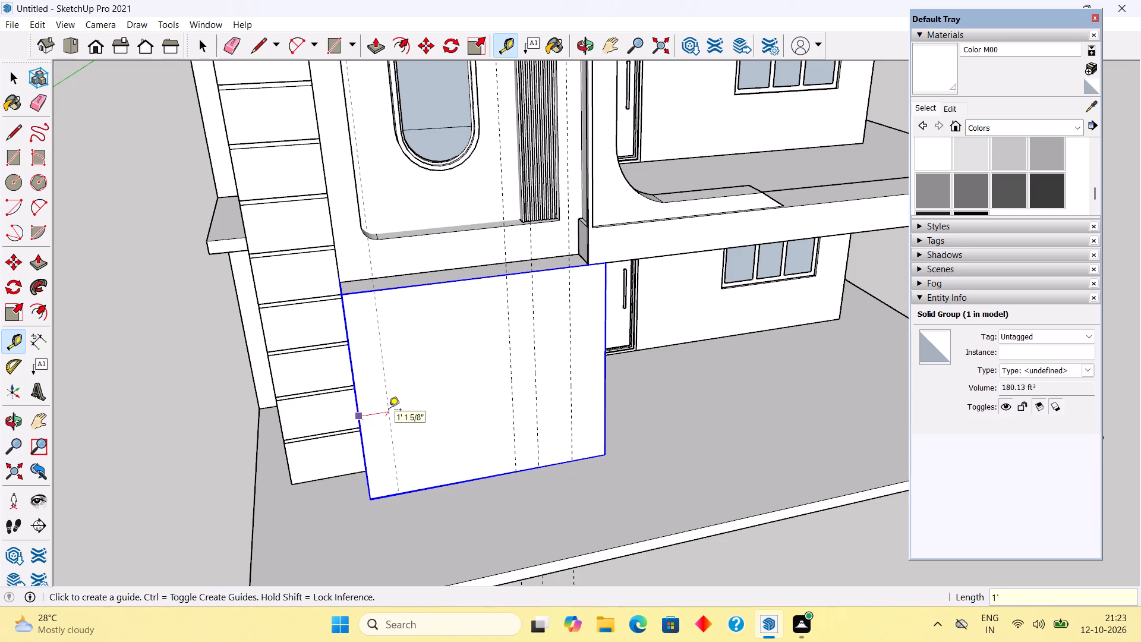
left_click(483, 477)
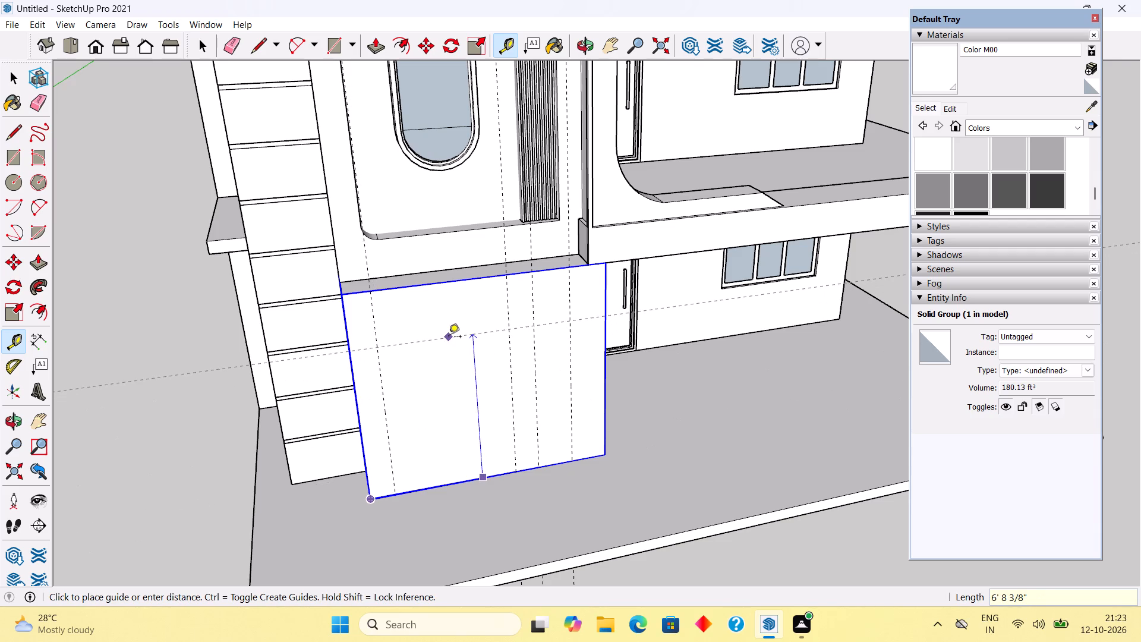
type("7.9'")
key("Return")
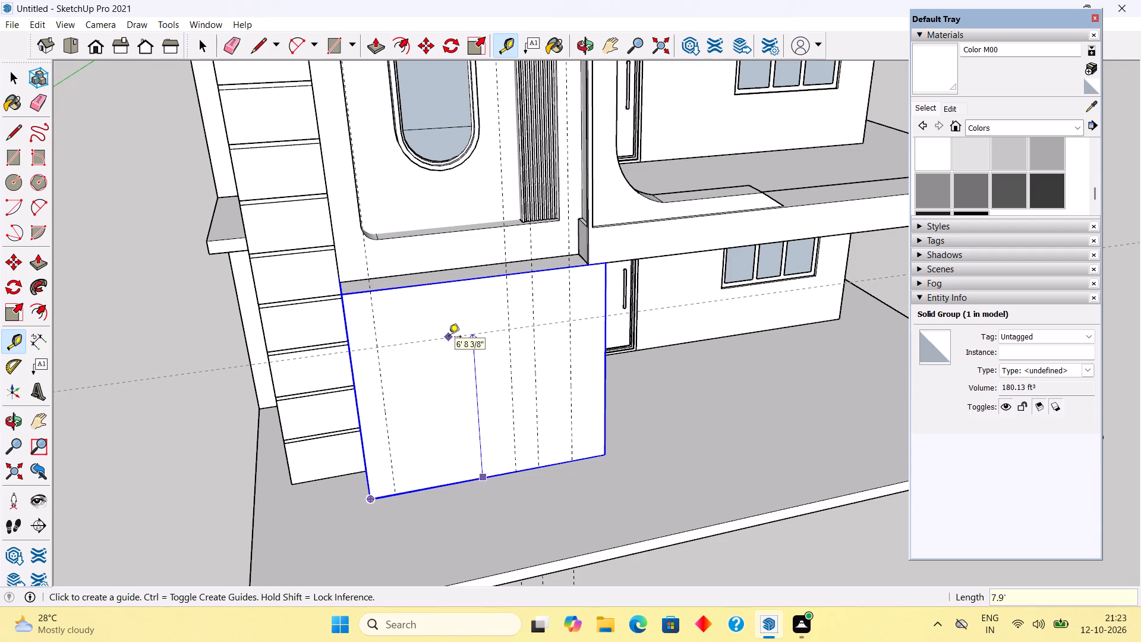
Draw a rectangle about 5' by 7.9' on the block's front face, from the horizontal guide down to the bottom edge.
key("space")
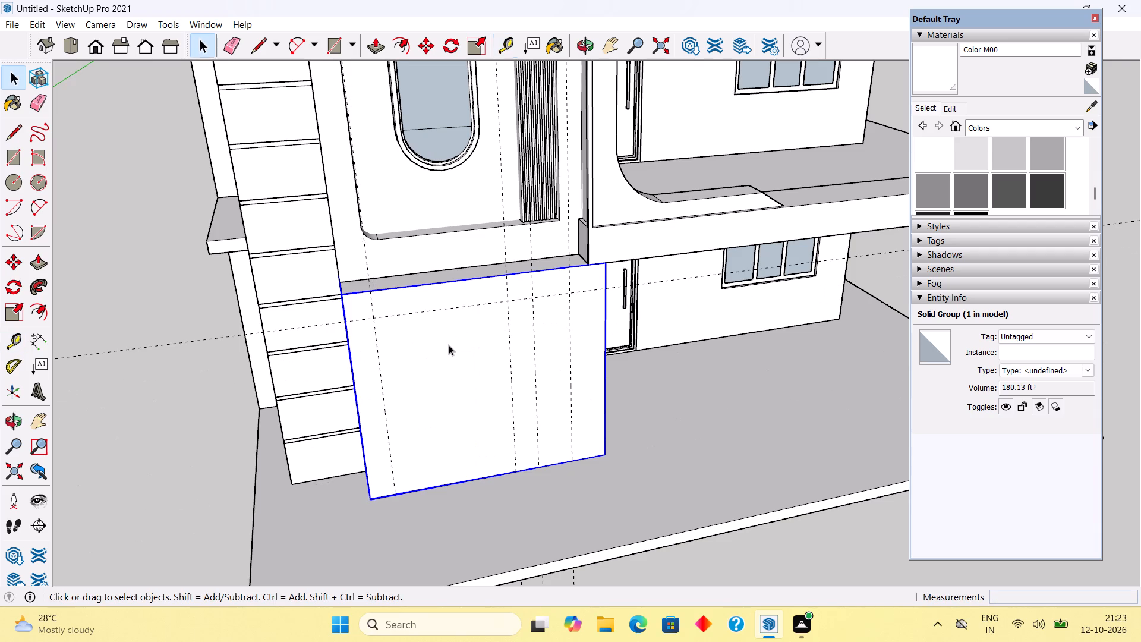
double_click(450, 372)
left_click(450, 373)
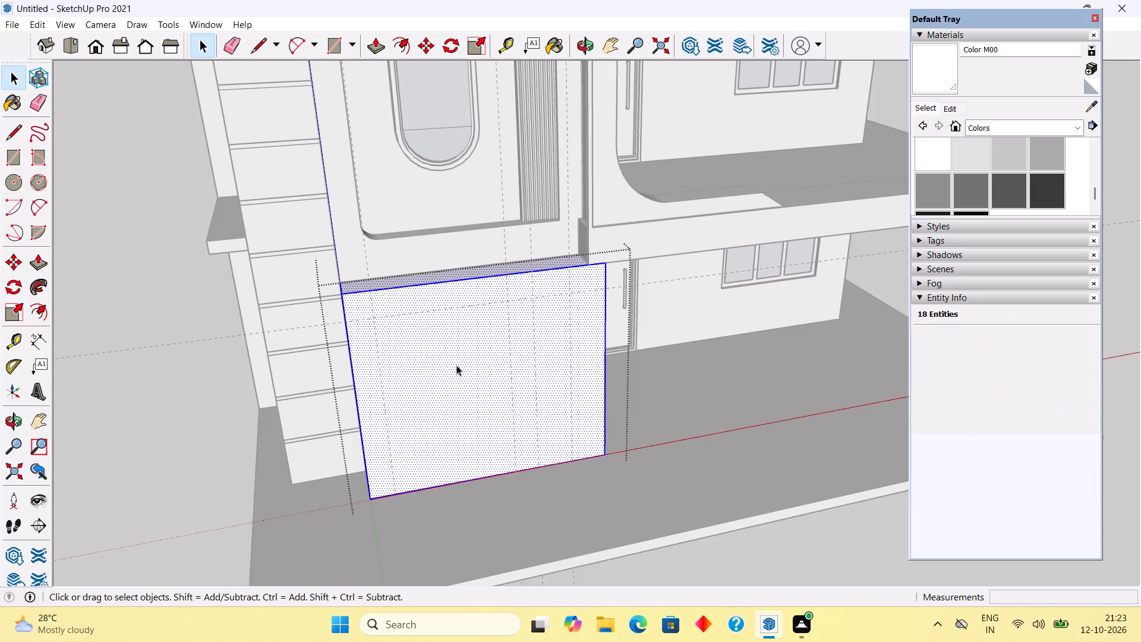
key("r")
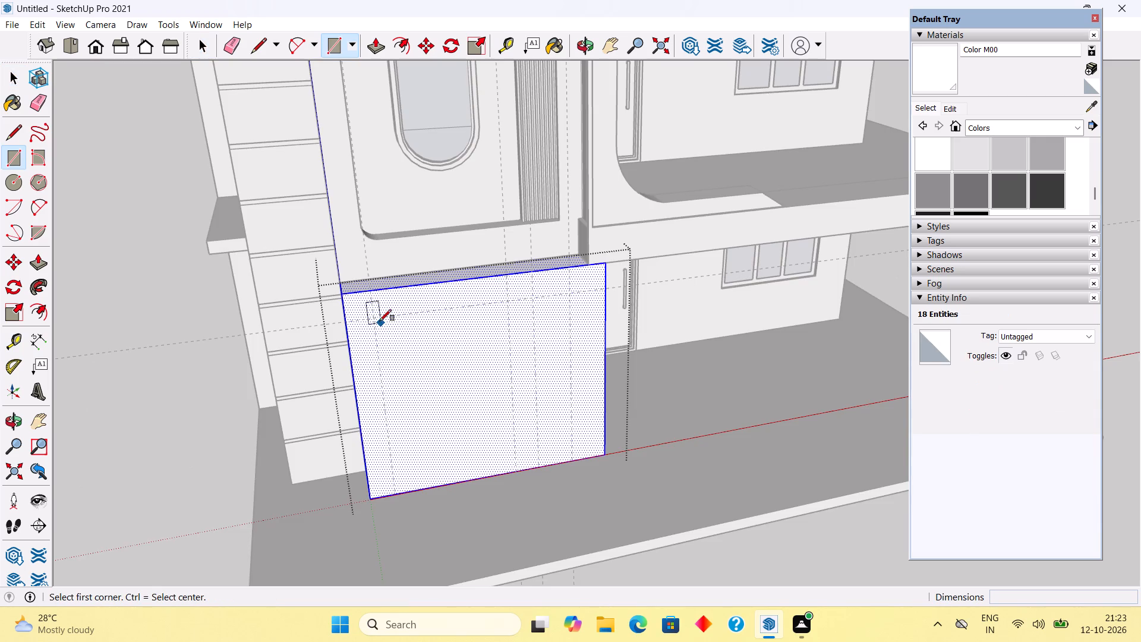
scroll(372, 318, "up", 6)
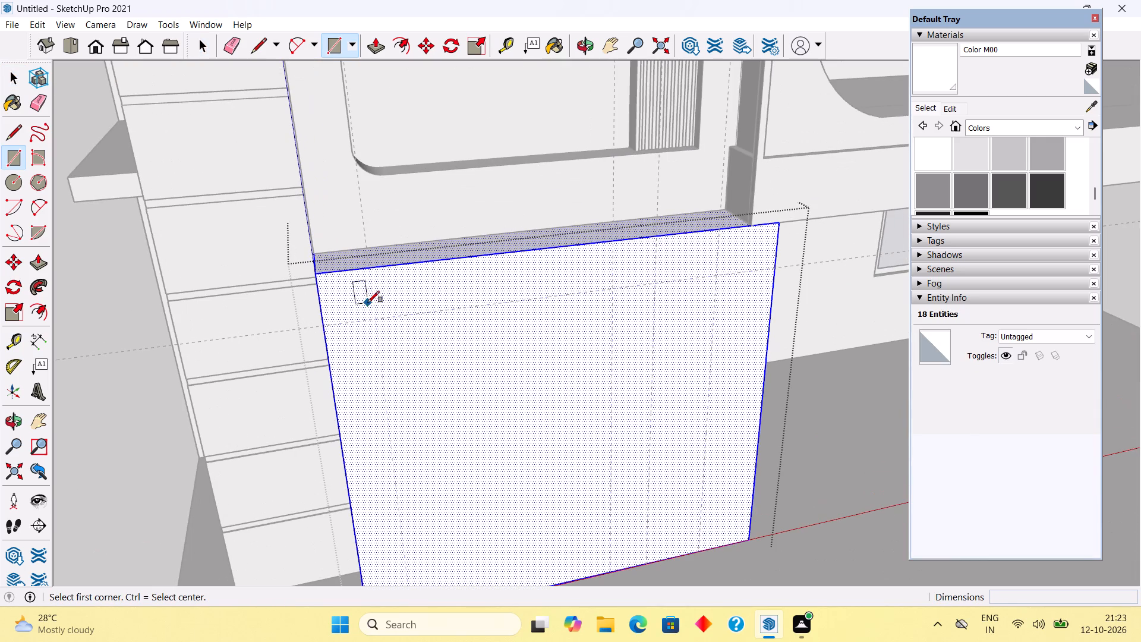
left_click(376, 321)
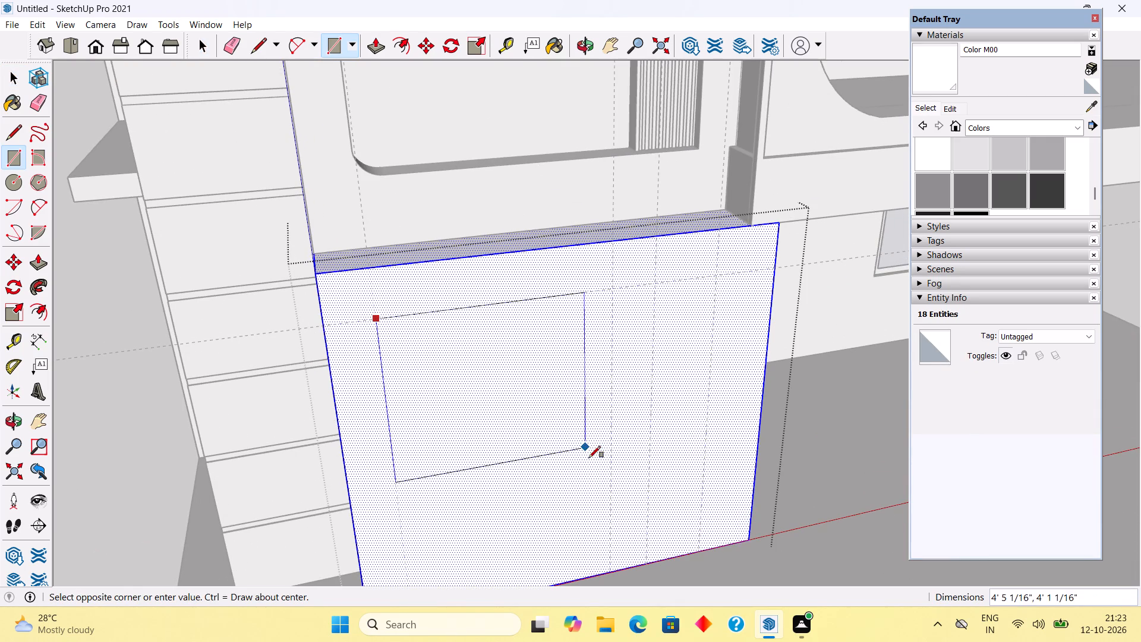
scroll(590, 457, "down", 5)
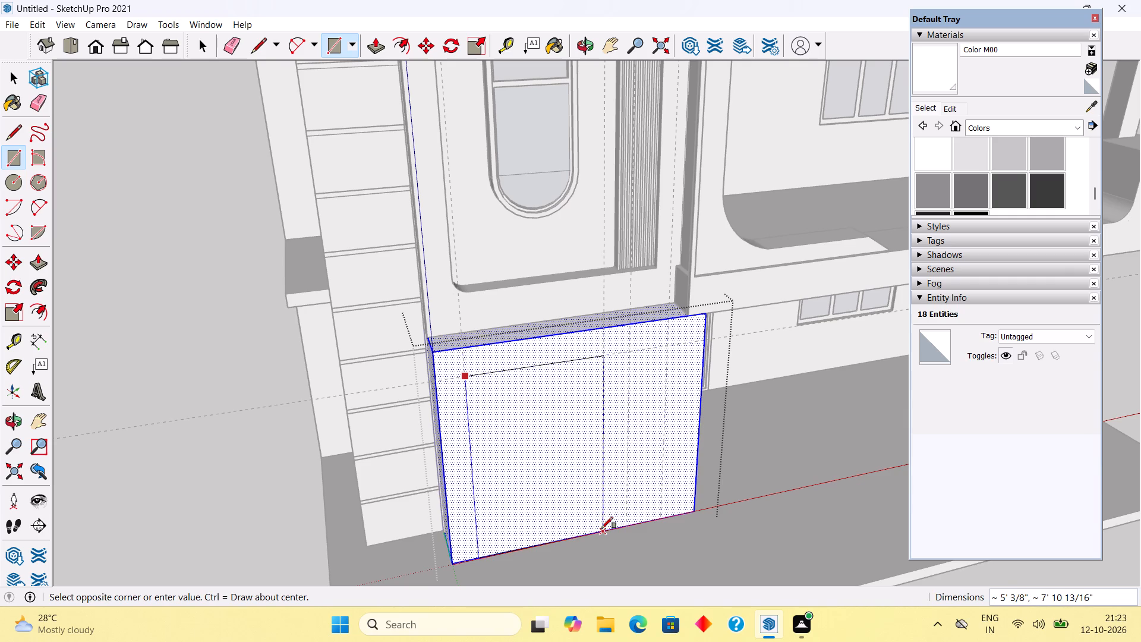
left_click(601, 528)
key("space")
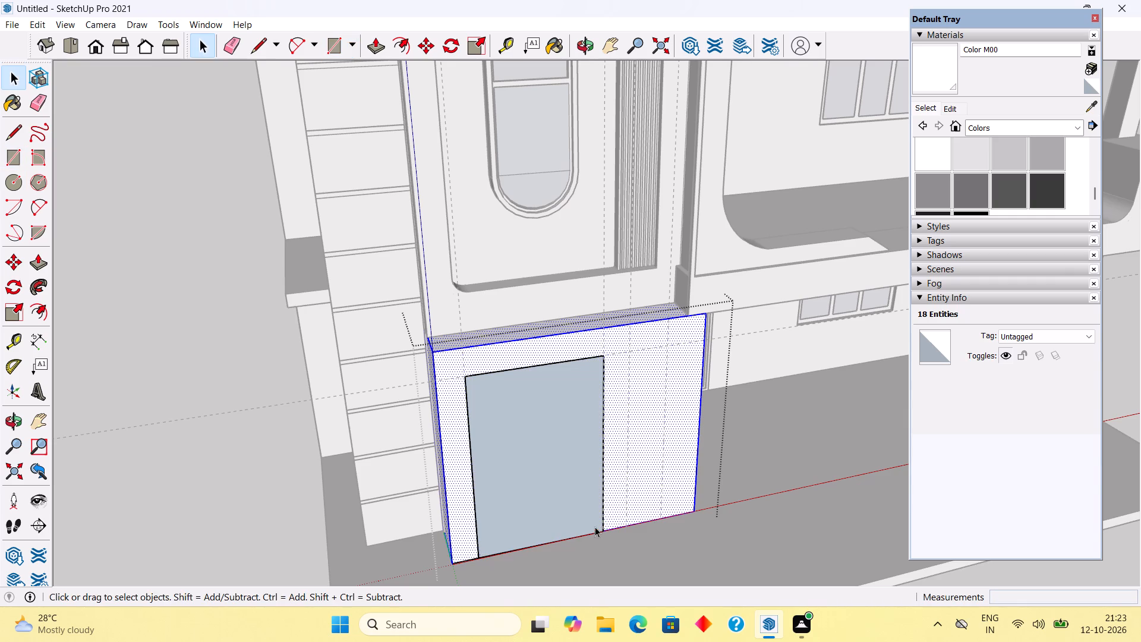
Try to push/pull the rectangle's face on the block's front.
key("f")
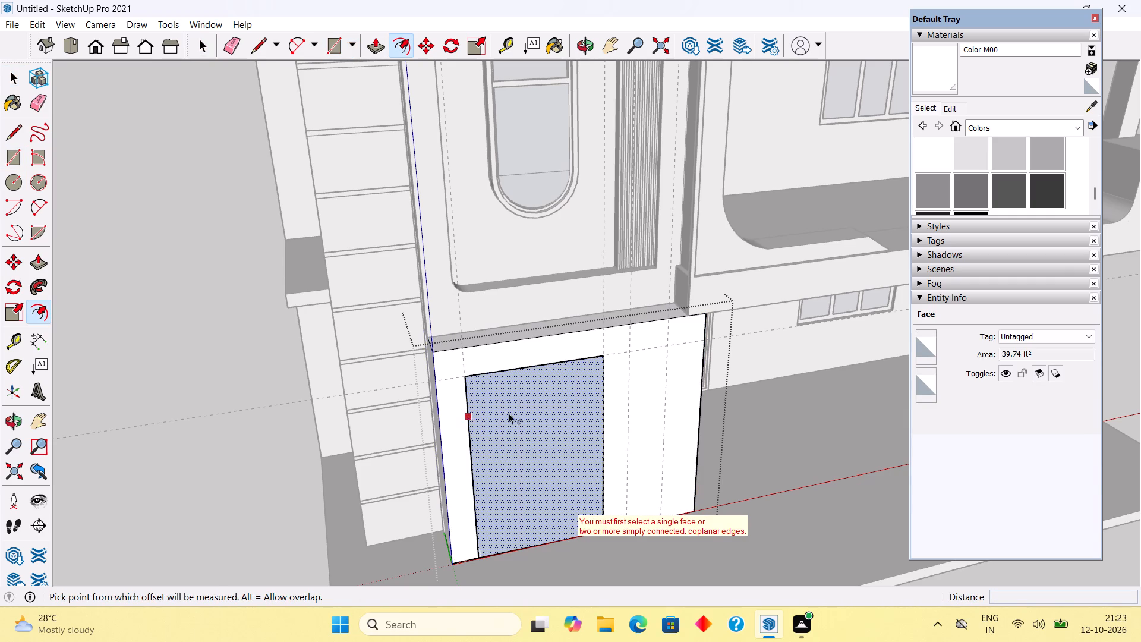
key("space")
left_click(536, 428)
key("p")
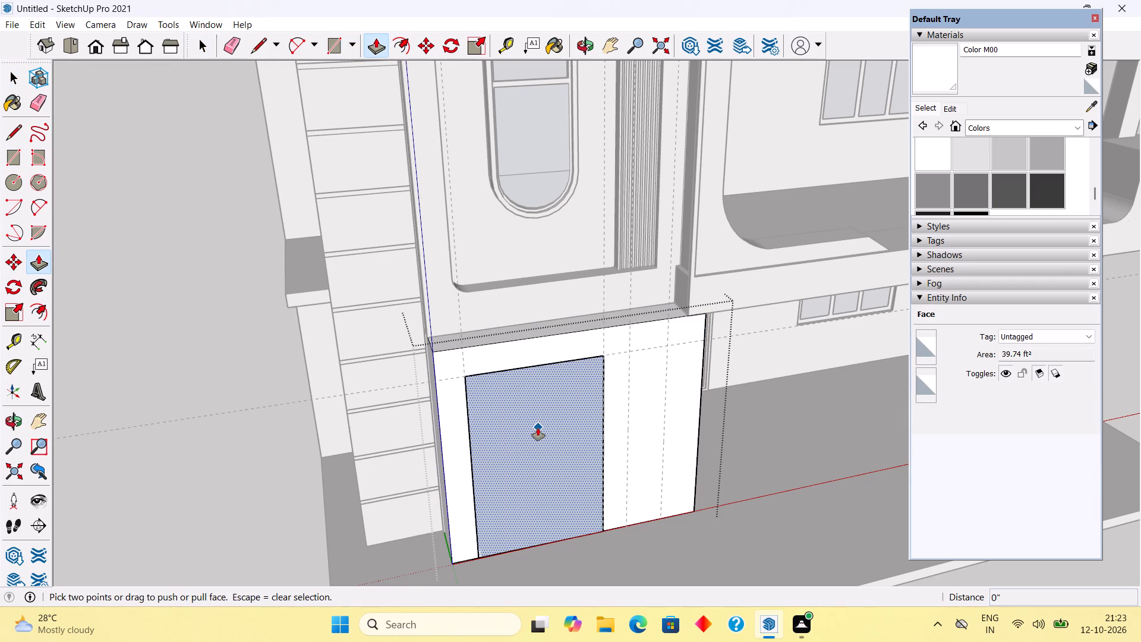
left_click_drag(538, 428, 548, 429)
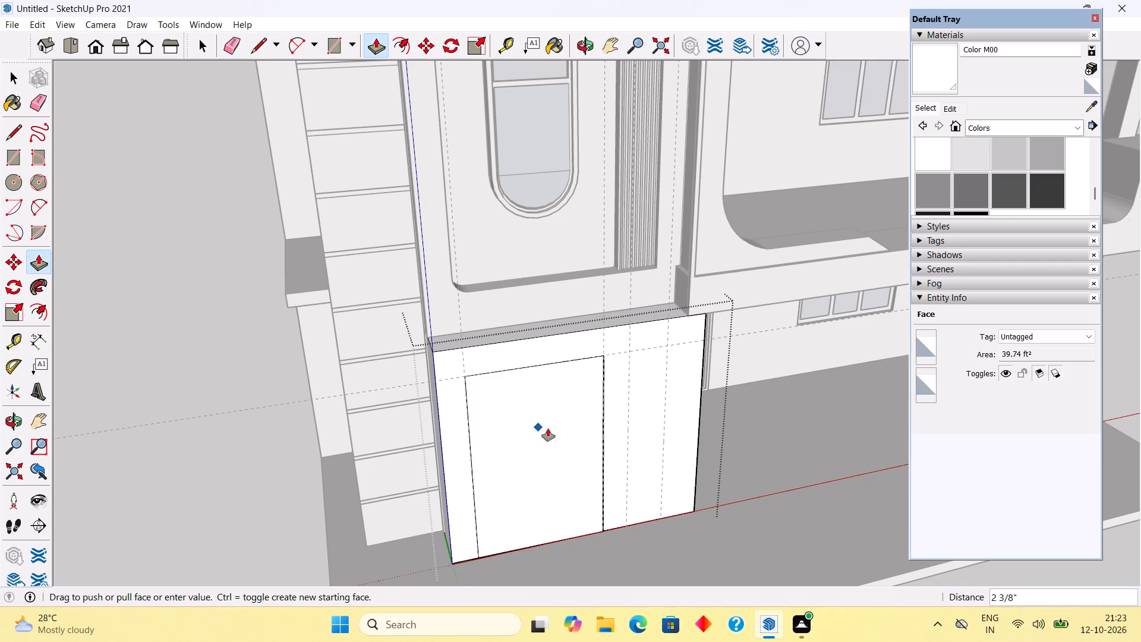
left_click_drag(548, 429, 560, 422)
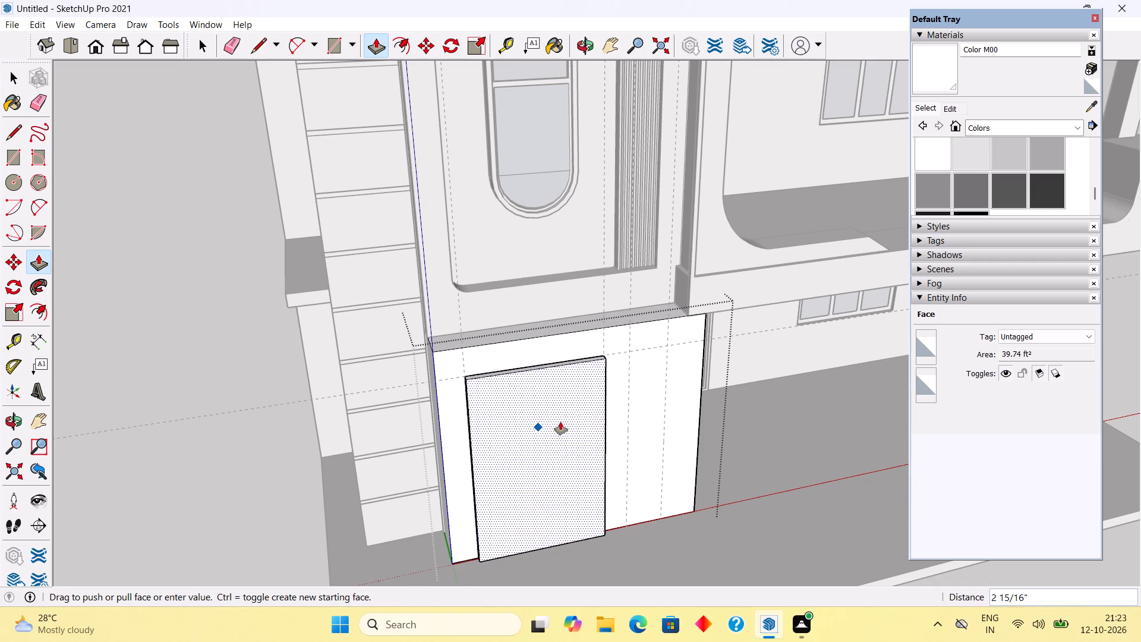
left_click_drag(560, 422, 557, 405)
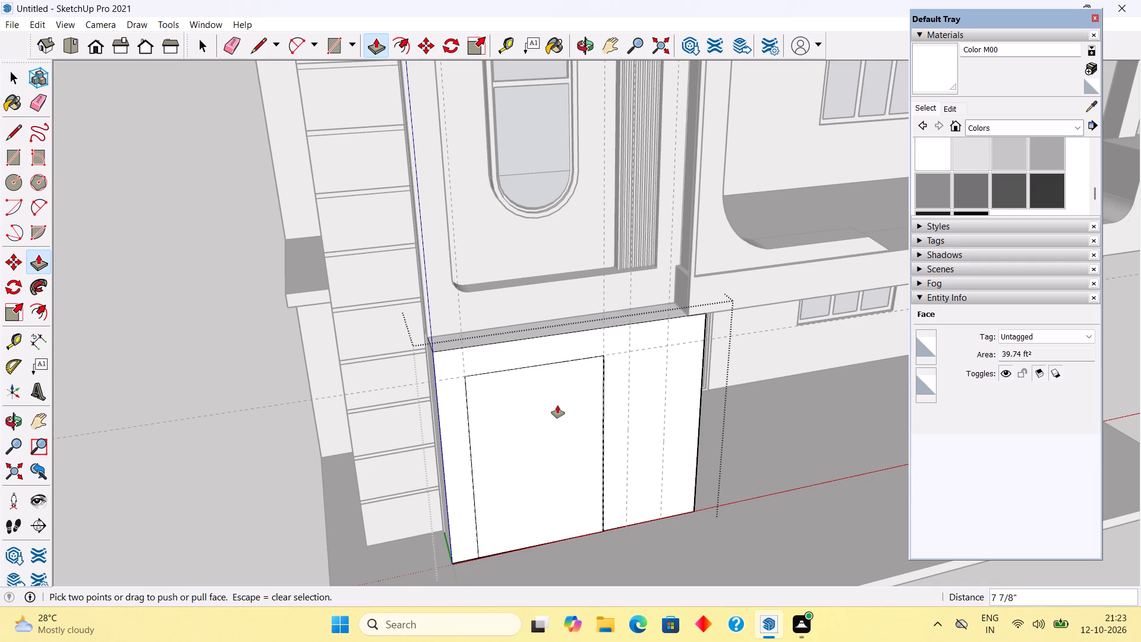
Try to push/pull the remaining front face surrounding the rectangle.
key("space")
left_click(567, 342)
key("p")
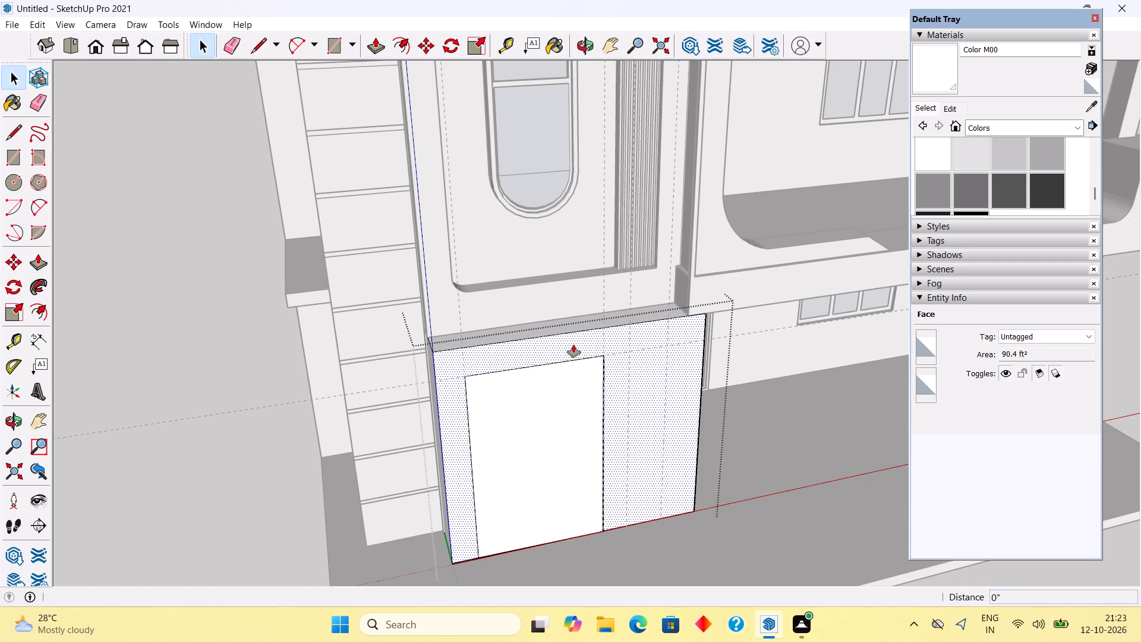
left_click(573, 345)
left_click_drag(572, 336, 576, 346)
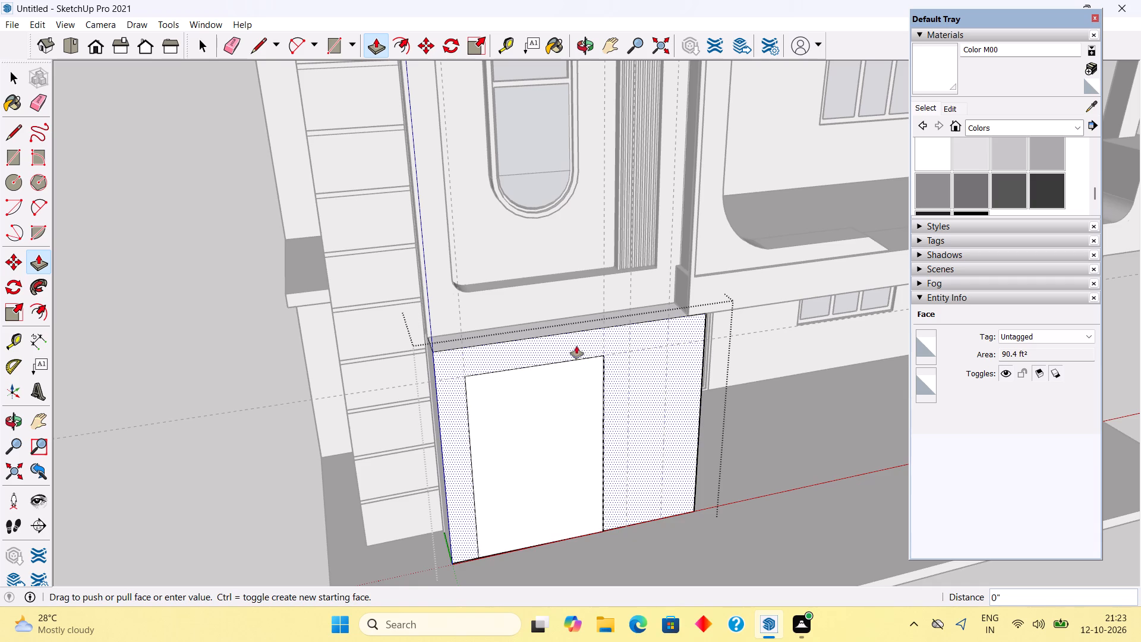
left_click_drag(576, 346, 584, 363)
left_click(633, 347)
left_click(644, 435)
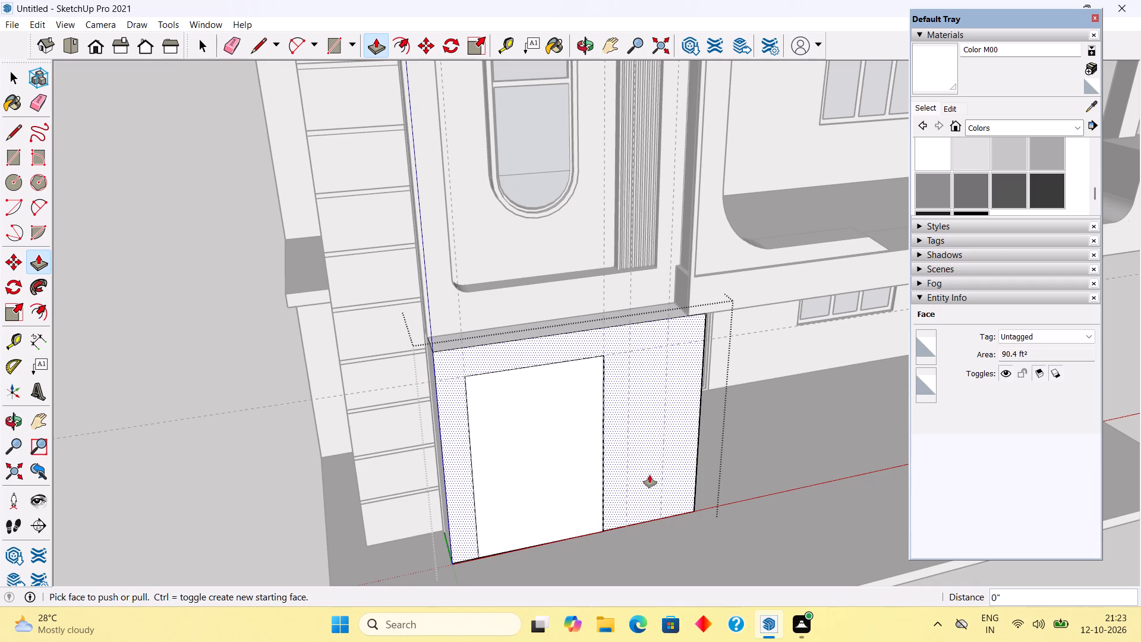
Undo the push/pull attempts, the rectangle and all the guides placed on the block.
key("space")
key("ctrl+z")
key("ctrl+z")
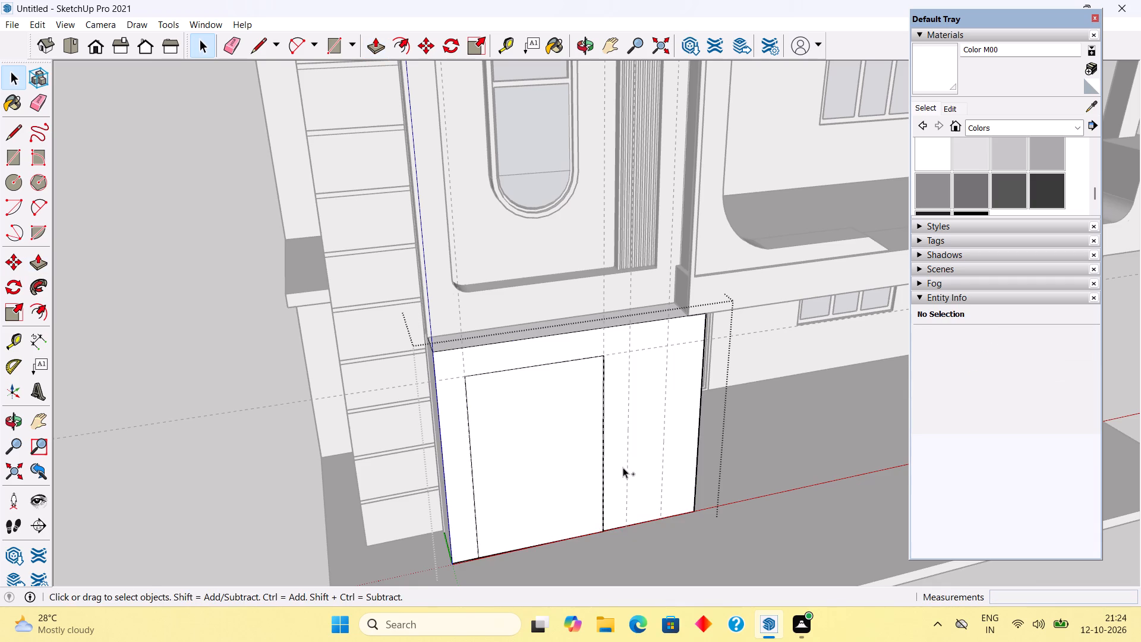
key("ctrl+z")
key("ctrl+z")
key("ctrl+z")
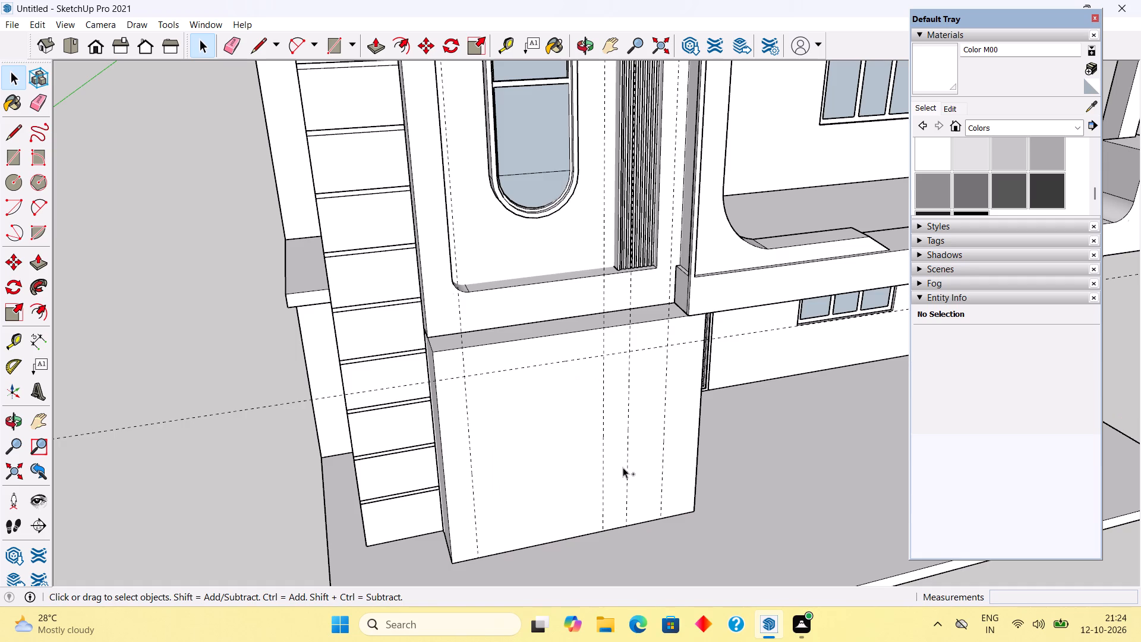
key("ctrl+z")
key("ctrl+z")
key("ctrl+z")
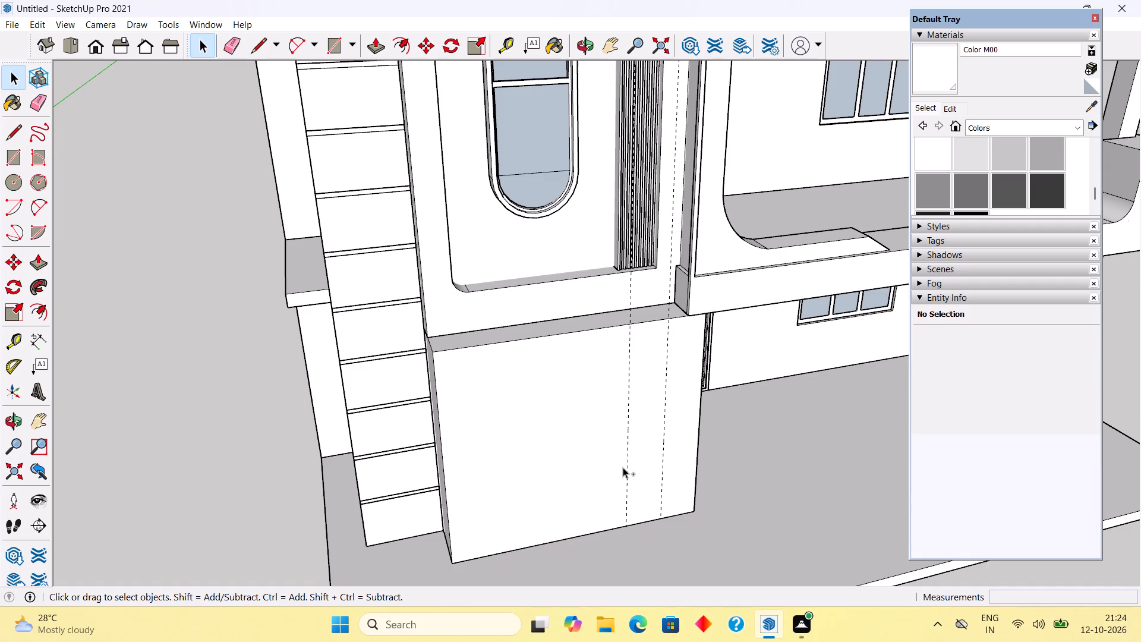
key("ctrl+z")
key("ctrl+z")
Open the block's group, select all its geometry and make it a nested group.
double_click(622, 462)
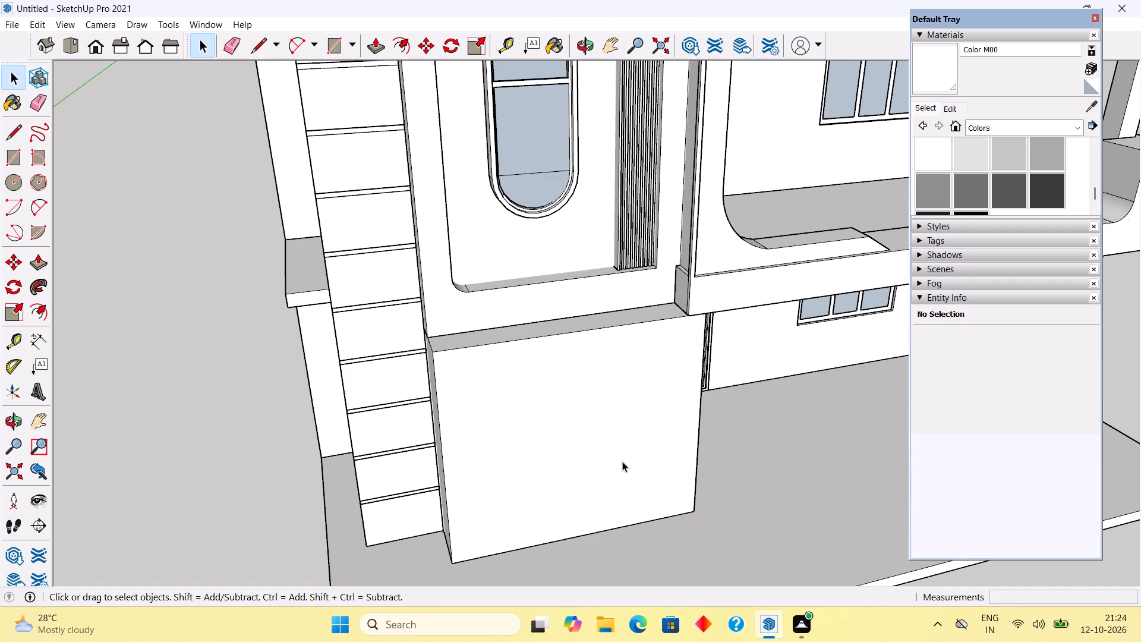
left_click(622, 461)
middle_click_drag(574, 407, 699, 436)
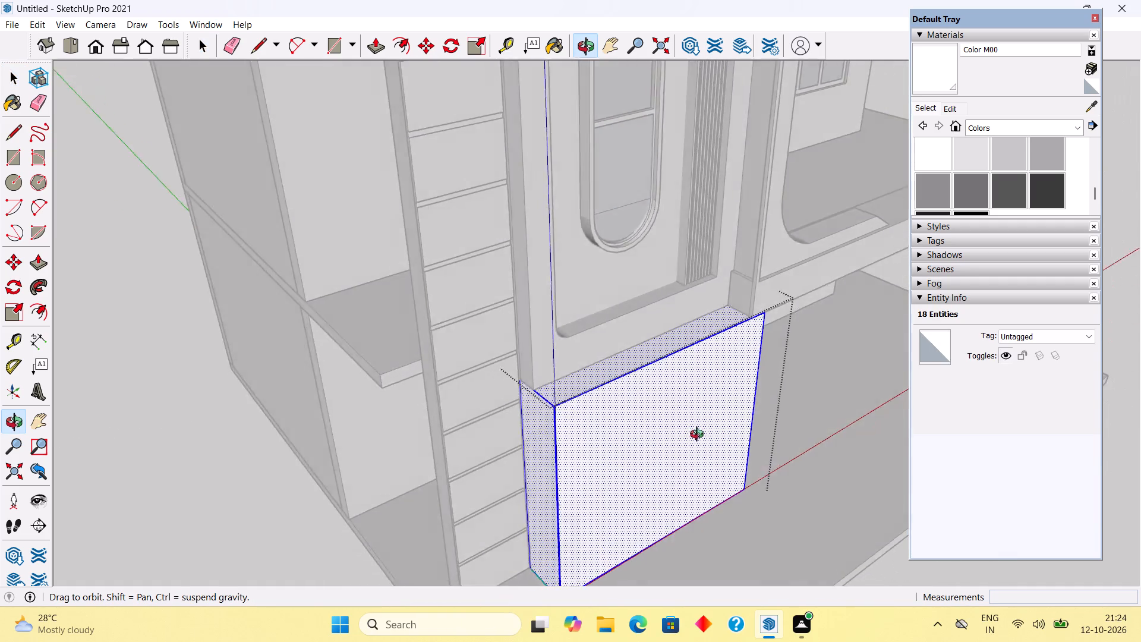
middle_click_drag(699, 436, 728, 429)
triple_click(699, 432)
right_click(697, 430)
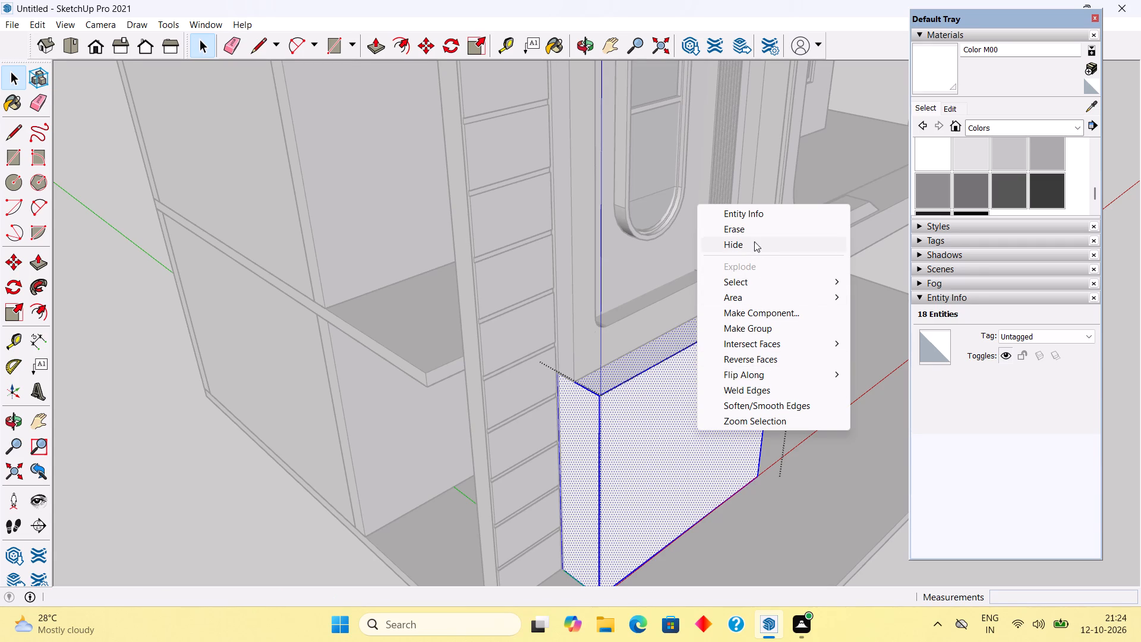
left_click(738, 328)
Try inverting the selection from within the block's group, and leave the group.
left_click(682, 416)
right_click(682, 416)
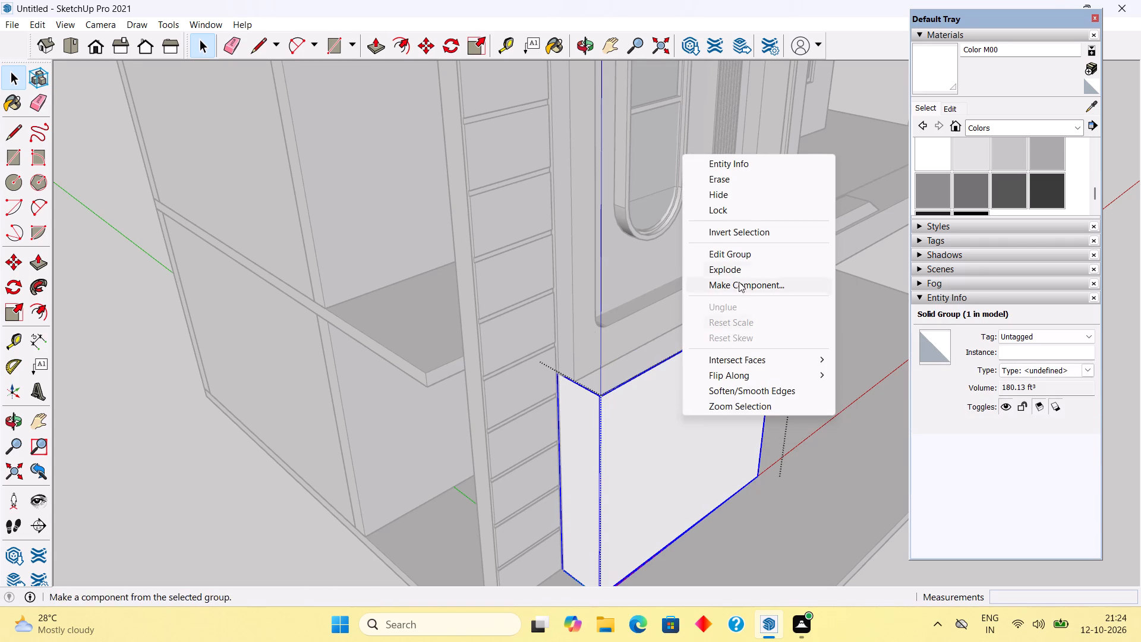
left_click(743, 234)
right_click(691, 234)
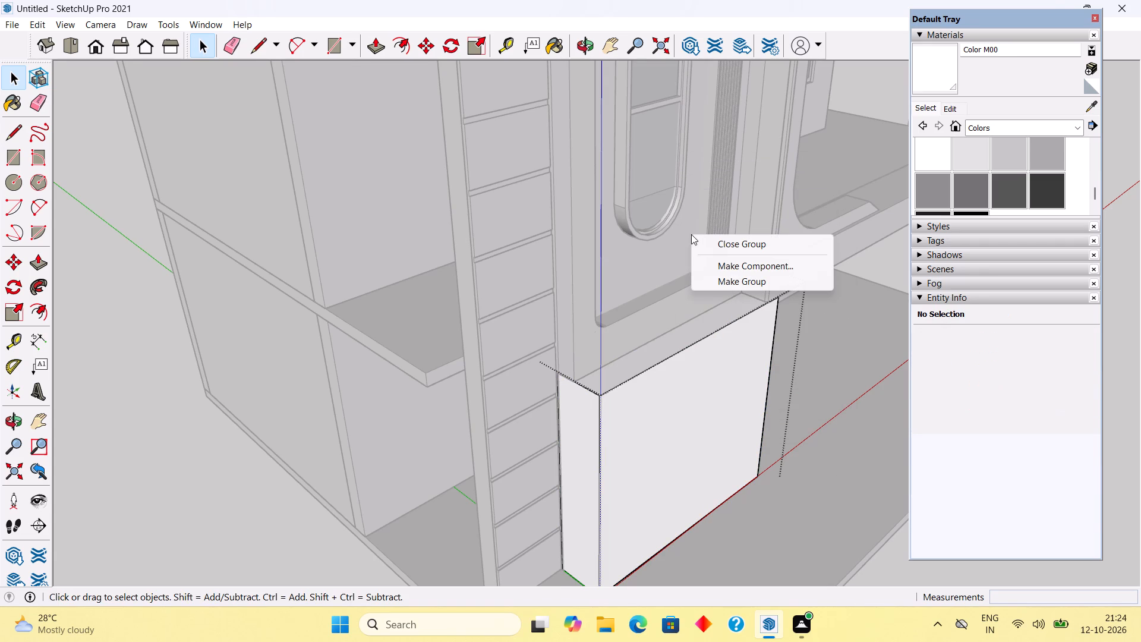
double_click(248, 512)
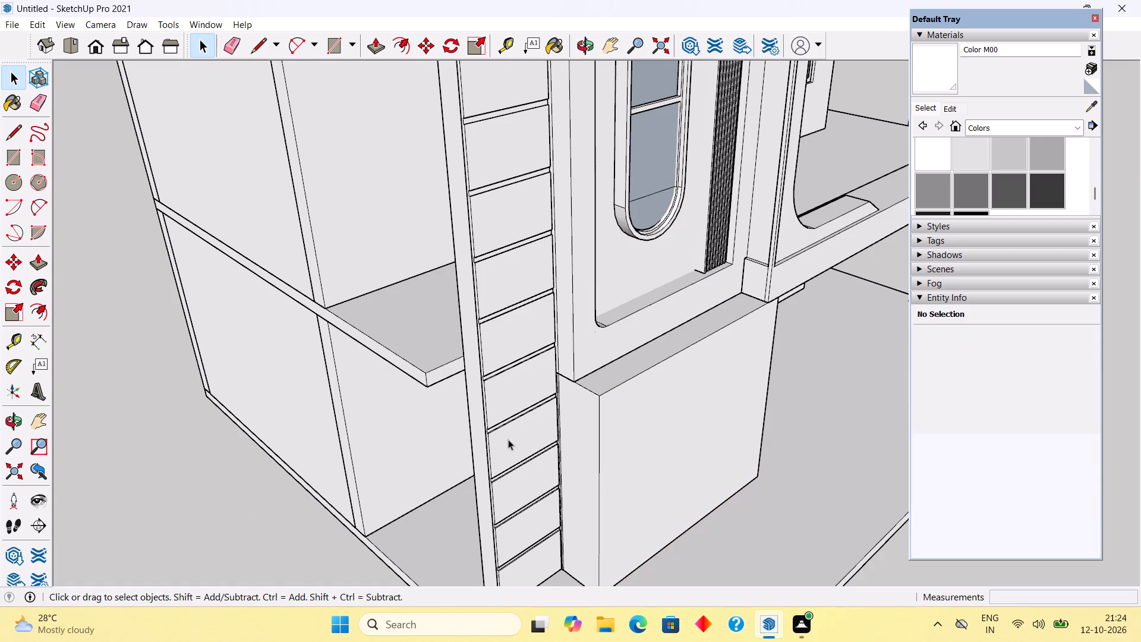
Isolate the projecting block by inverting its selection and hiding the rest of the model.
left_click(585, 447)
right_click(505, 378)
left_click(628, 465)
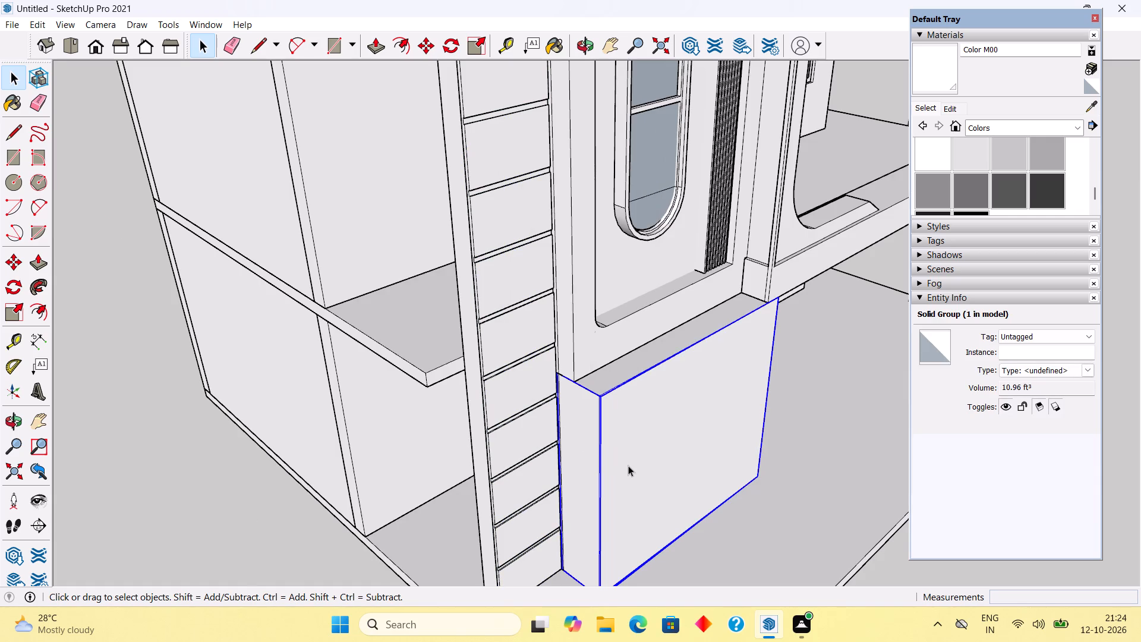
right_click(628, 465)
left_click(670, 297)
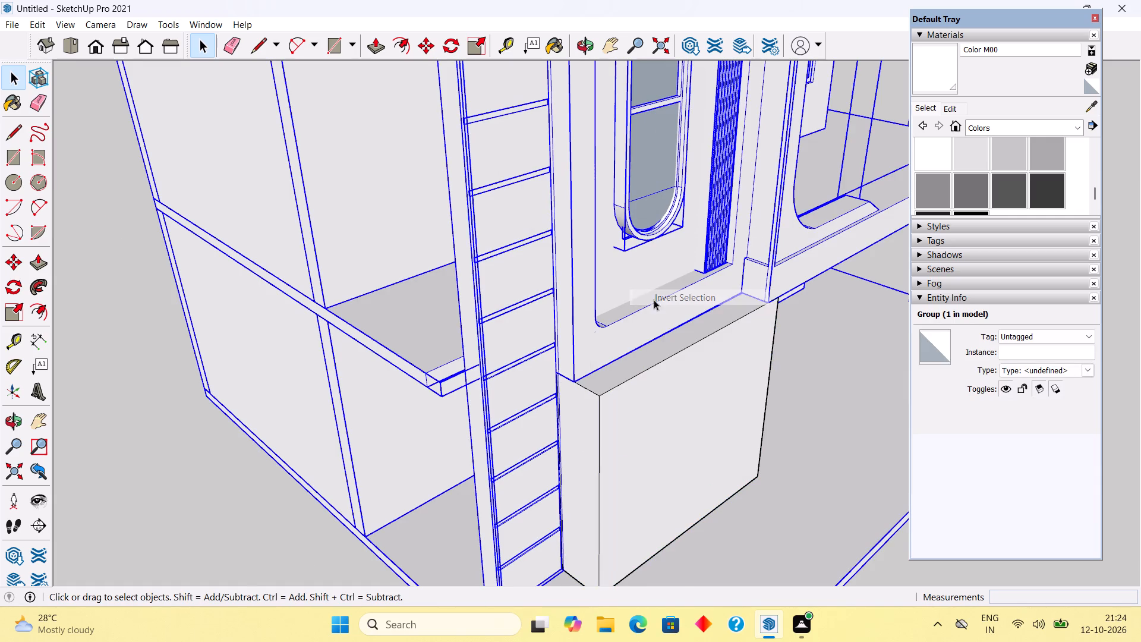
right_click(531, 289)
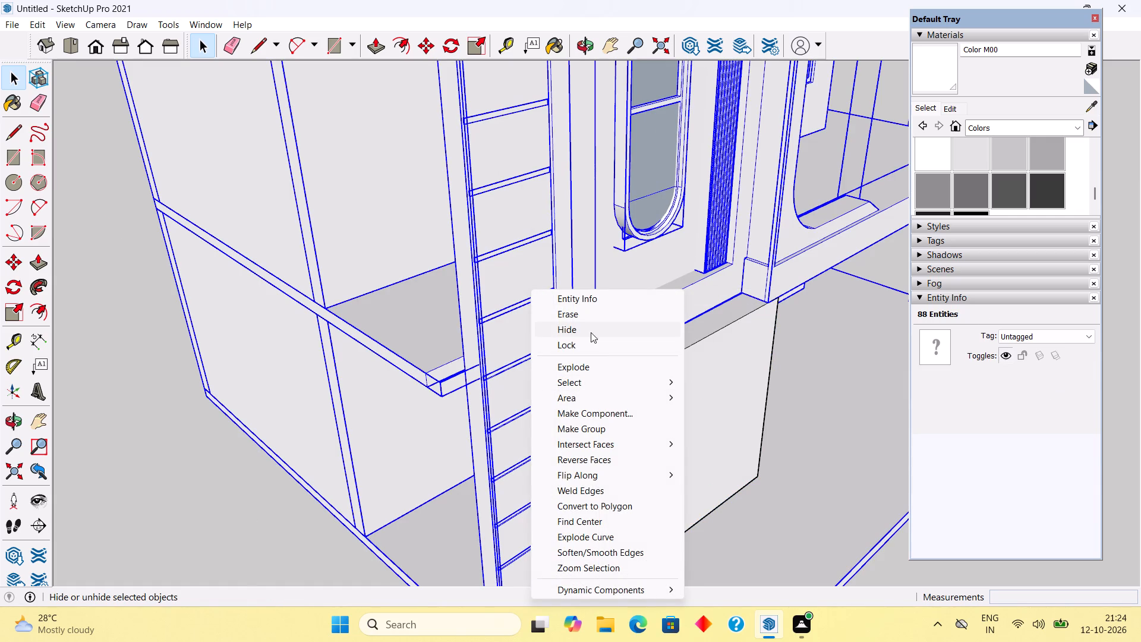
left_click(591, 332)
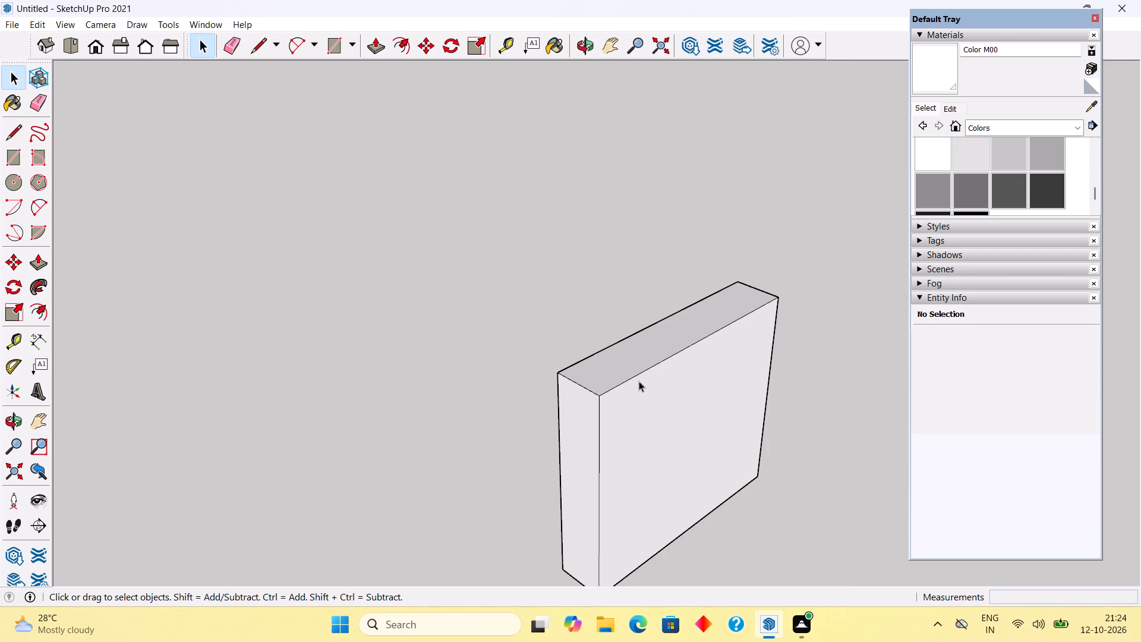
Open the isolated block's outer group for editing.
scroll(609, 363, "down", 6)
middle_click_drag(601, 486, 1068, 381)
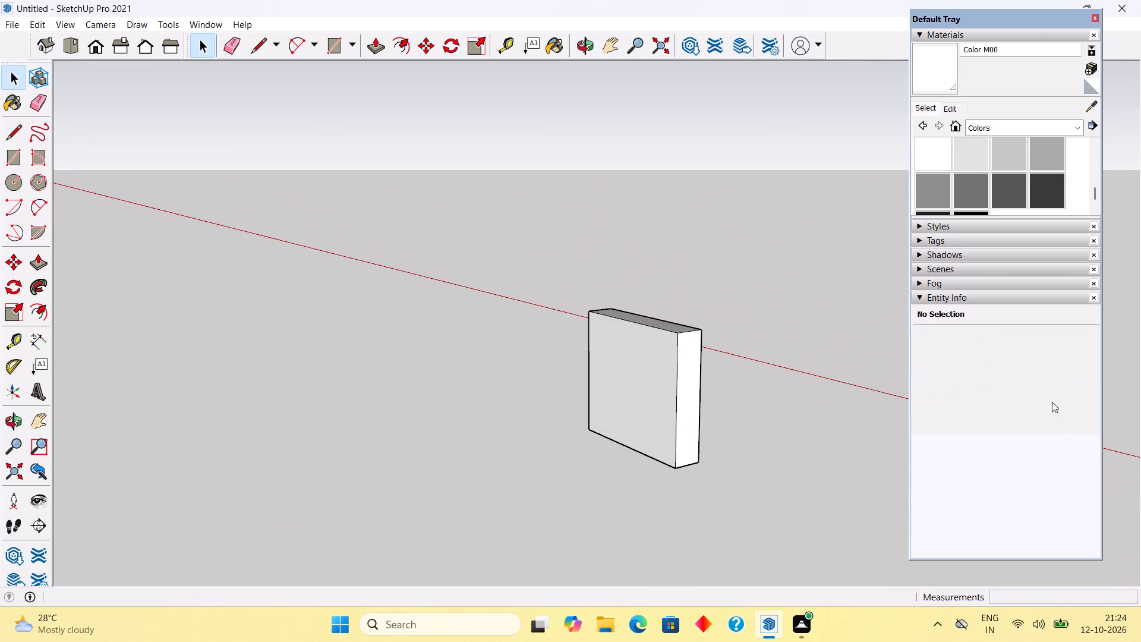
middle_click_drag(538, 355, 168, 253)
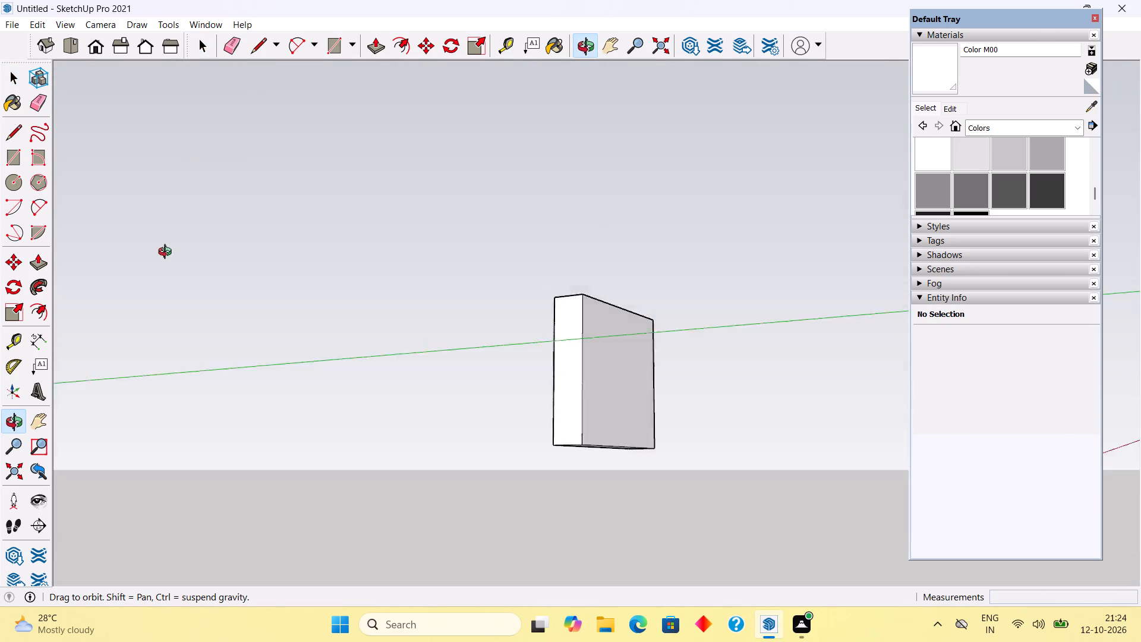
middle_click_drag(168, 253, 382, 382)
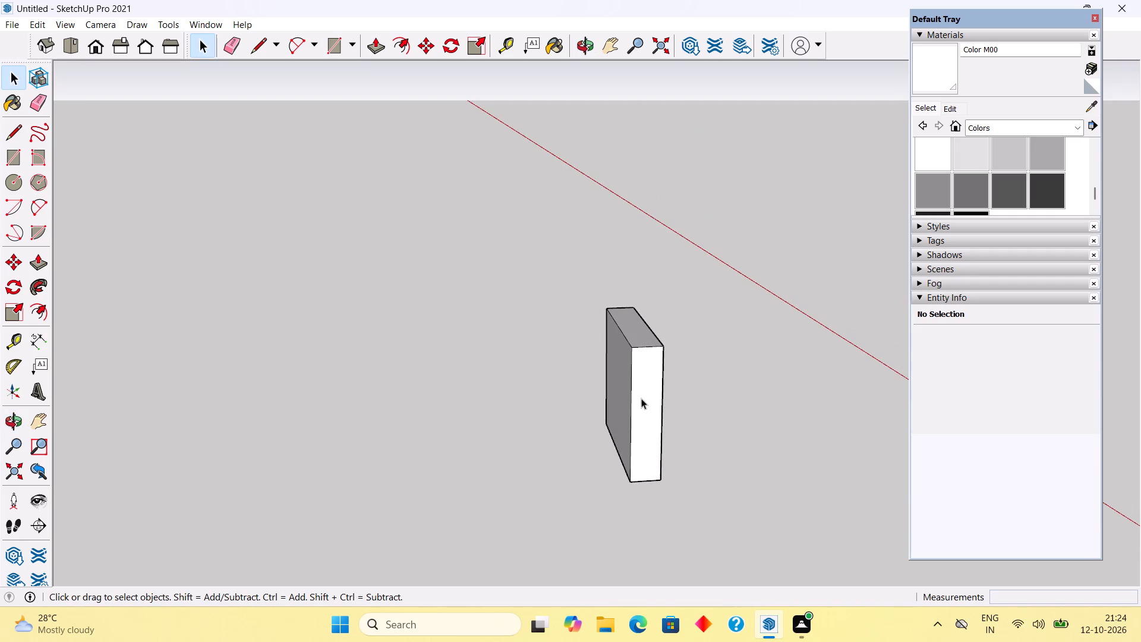
middle_click_drag(442, 335, 338, 309)
scroll(568, 374, "up", 5)
scroll(673, 377, "up", 3)
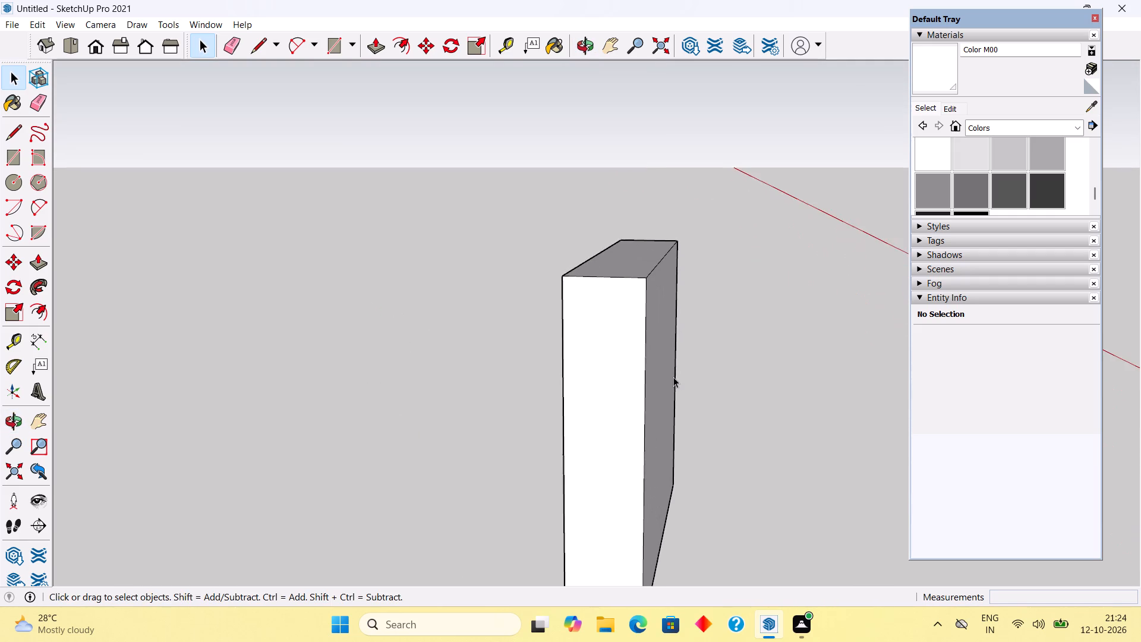
middle_click_drag(625, 385, 370, 391)
triple_click(611, 440)
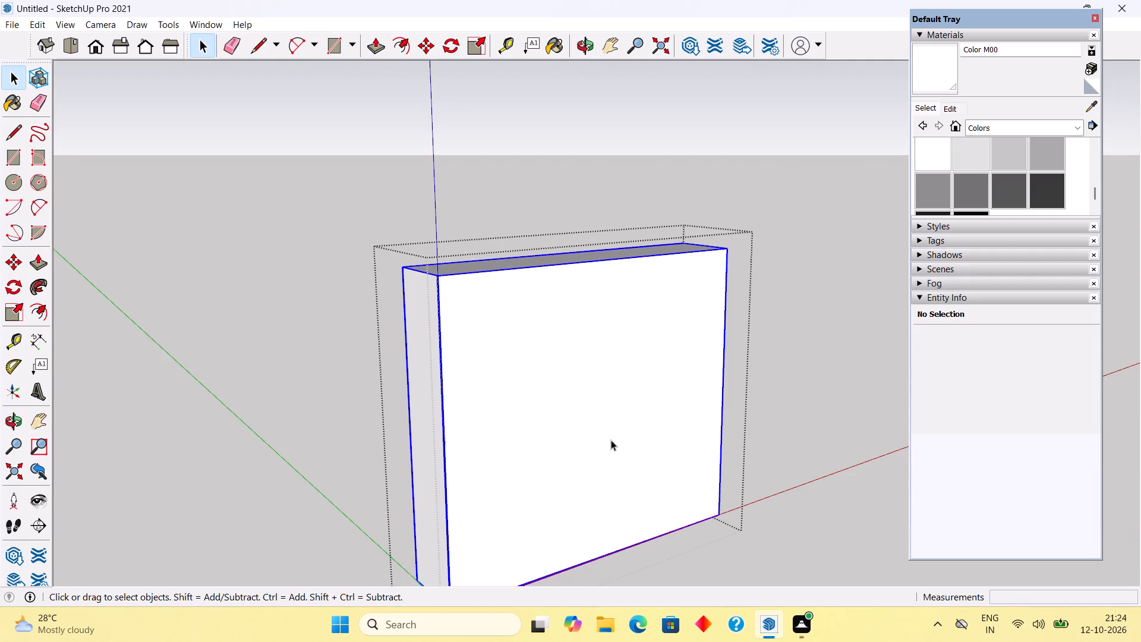
left_click(611, 440)
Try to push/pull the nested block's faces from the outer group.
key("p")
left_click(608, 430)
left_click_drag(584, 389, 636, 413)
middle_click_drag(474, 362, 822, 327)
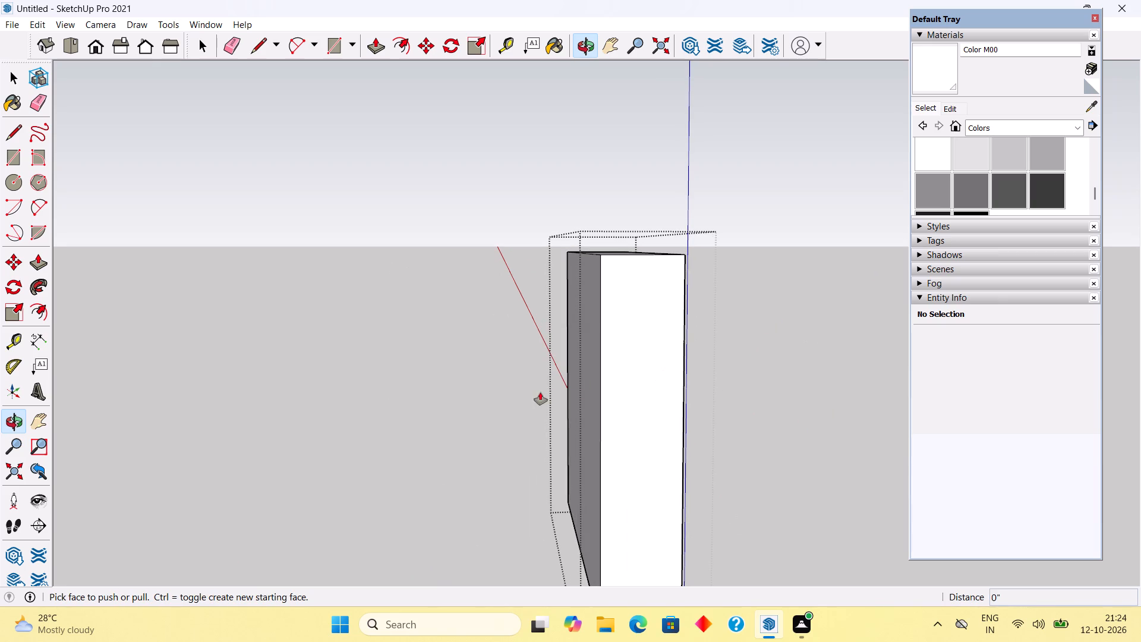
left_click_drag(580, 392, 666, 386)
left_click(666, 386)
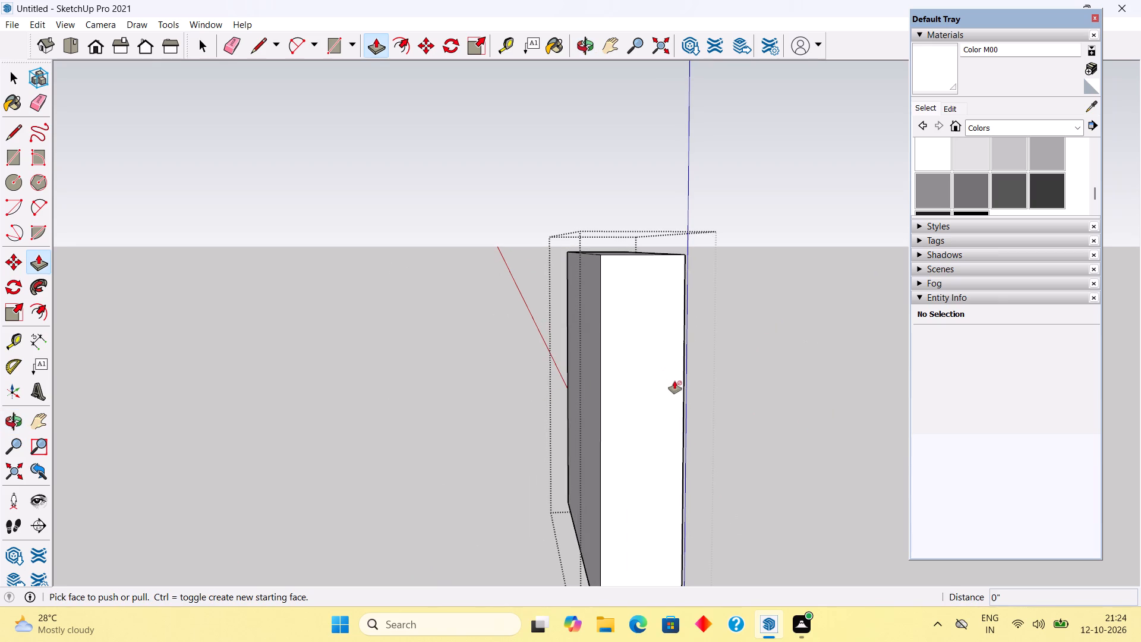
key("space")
Open the nested group and push the block's large front face inward by 1'.
triple_click(626, 372)
middle_click_drag(717, 350, 469, 408)
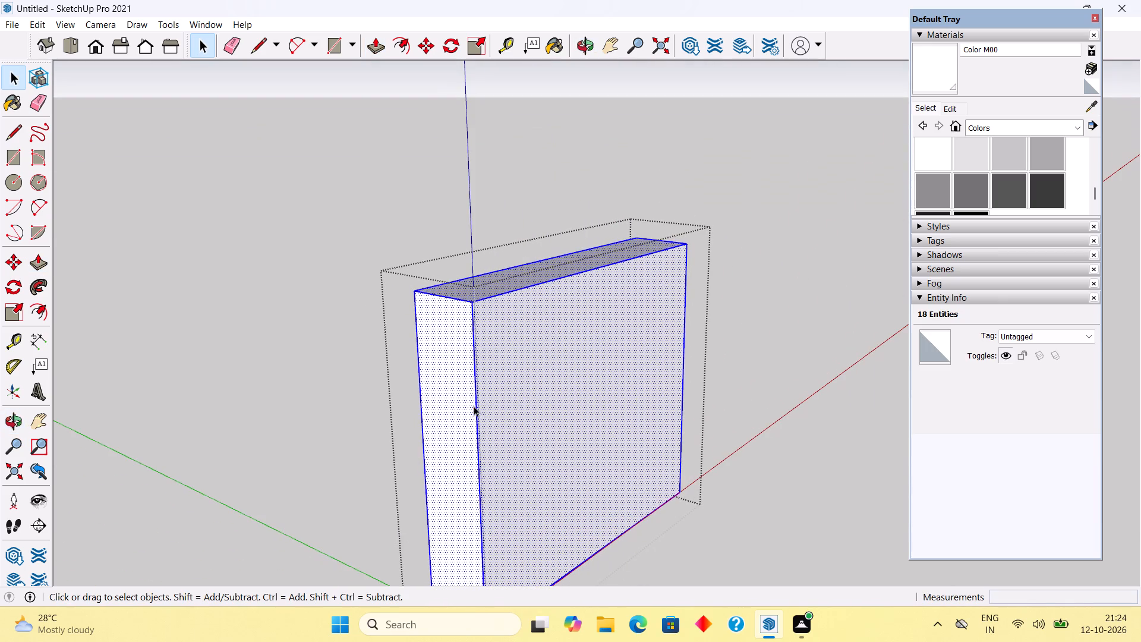
left_click(484, 400)
key("p")
left_click(515, 396)
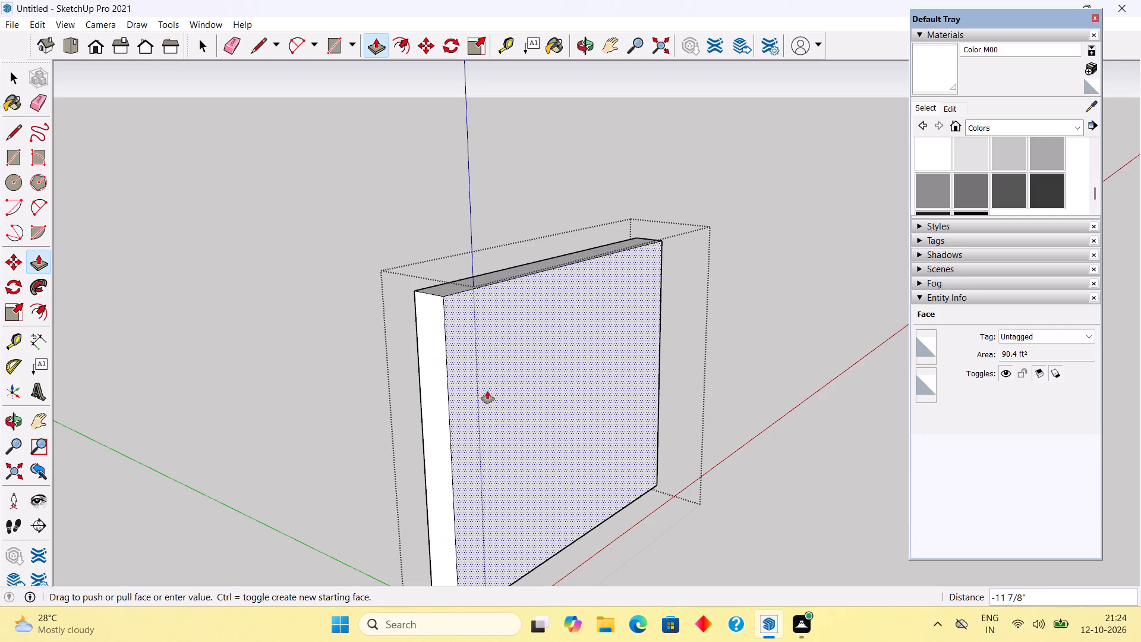
key("space")
key("p")
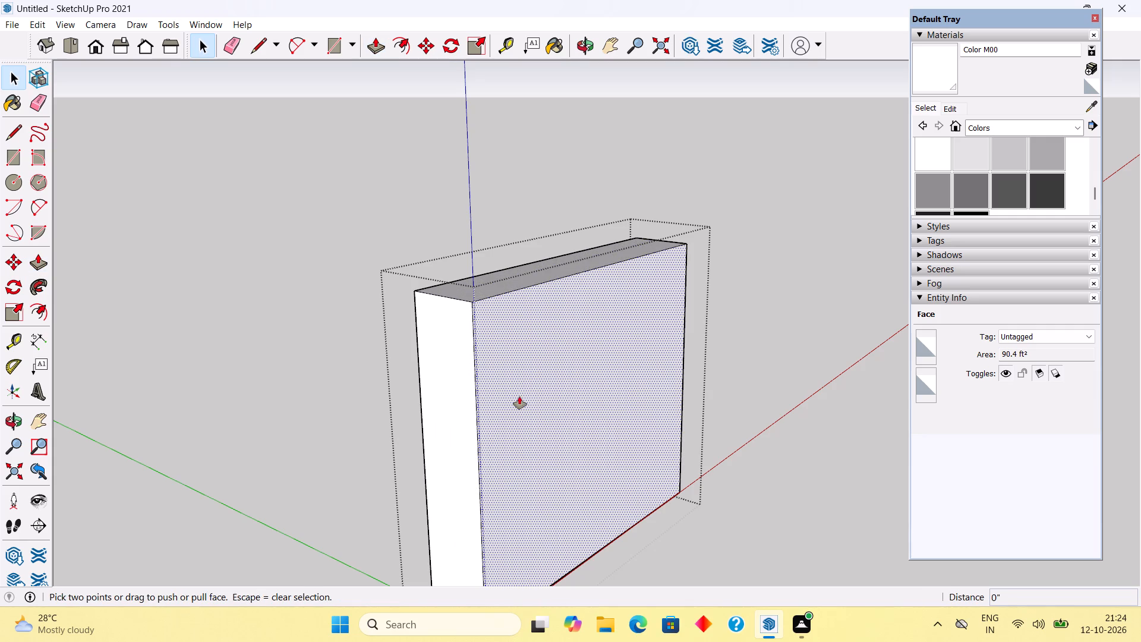
left_click(519, 396)
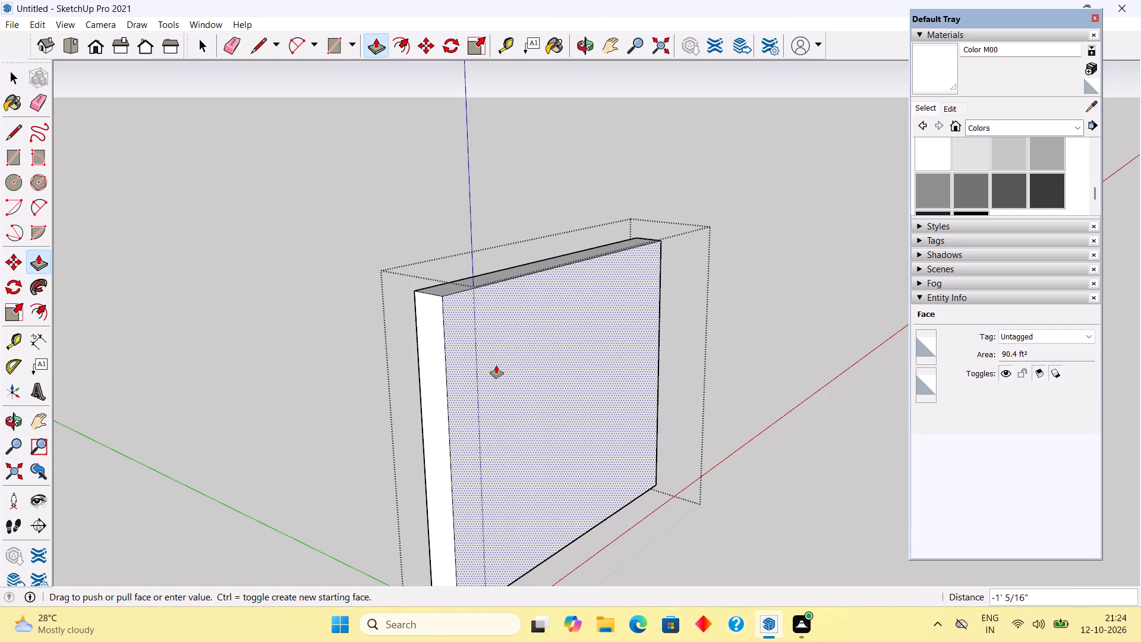
type("1'")
key("Return")
key("space")
Place a vertical guide on the large front face, 1.5' in from its right edge.
middle_click_drag(465, 391, 242, 404)
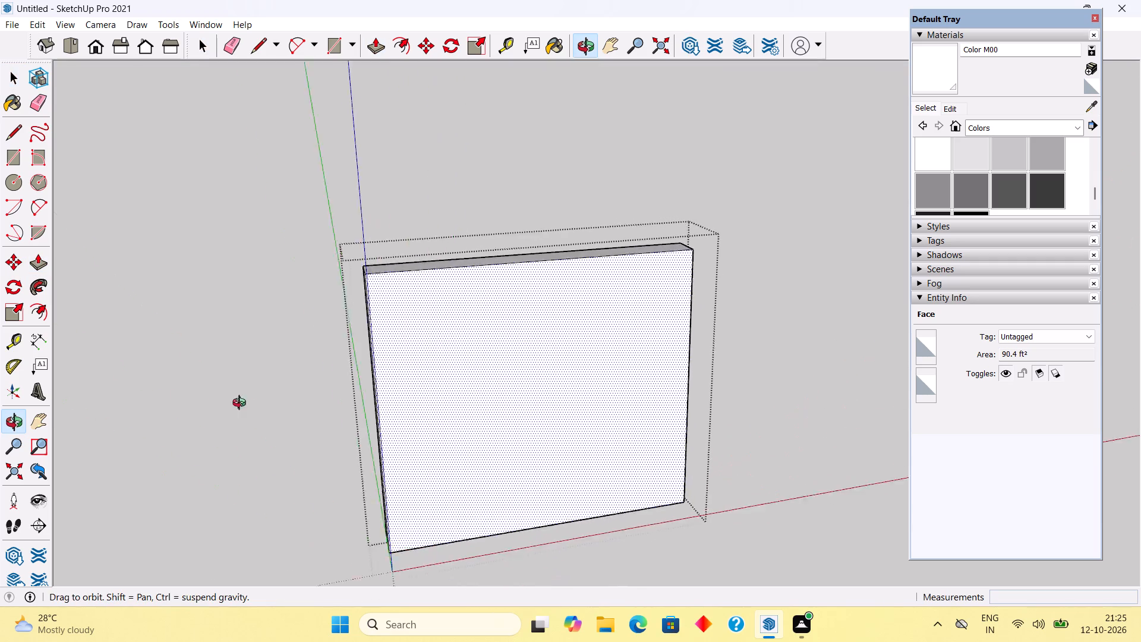
middle_click_drag(242, 404, 156, 392)
scroll(742, 364, "up", 2)
key("t")
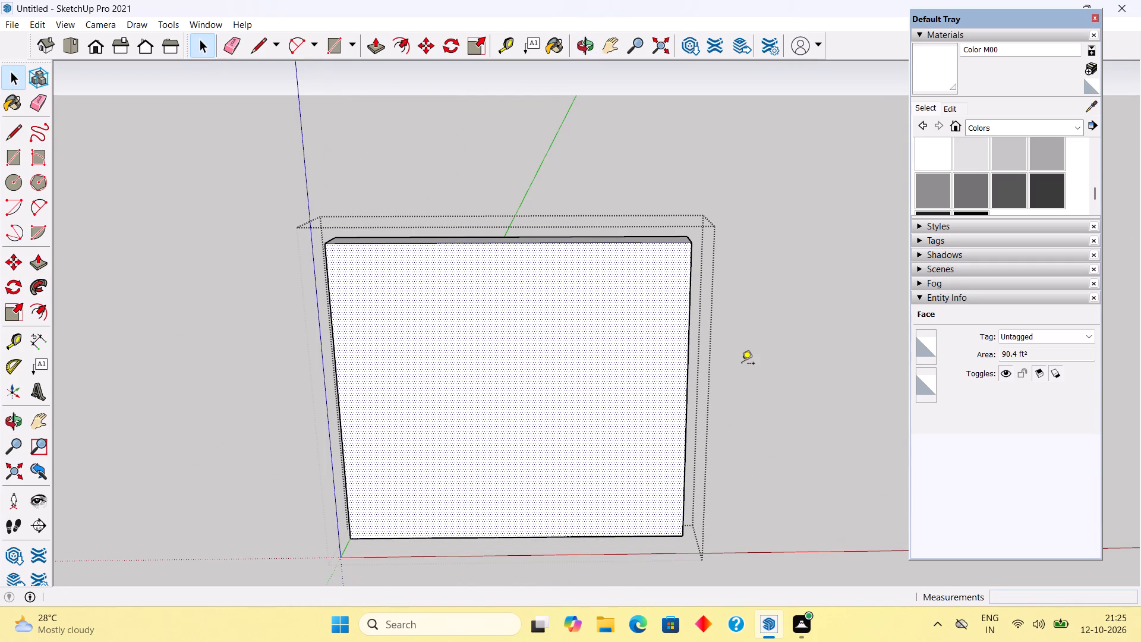
left_click(686, 355)
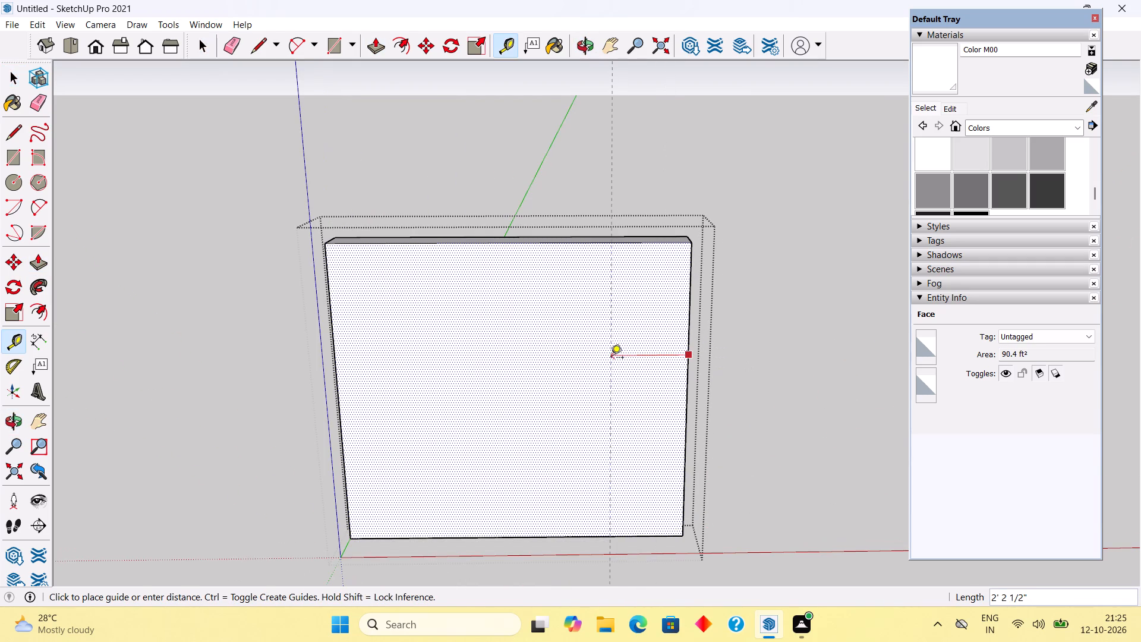
type("1.5'")
key("Return")
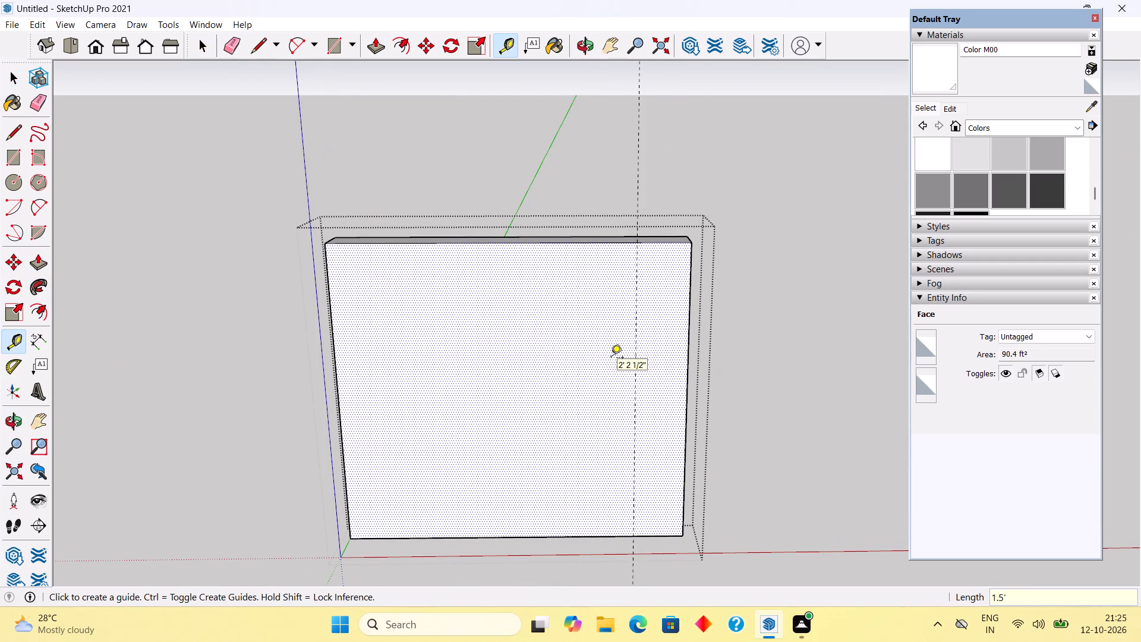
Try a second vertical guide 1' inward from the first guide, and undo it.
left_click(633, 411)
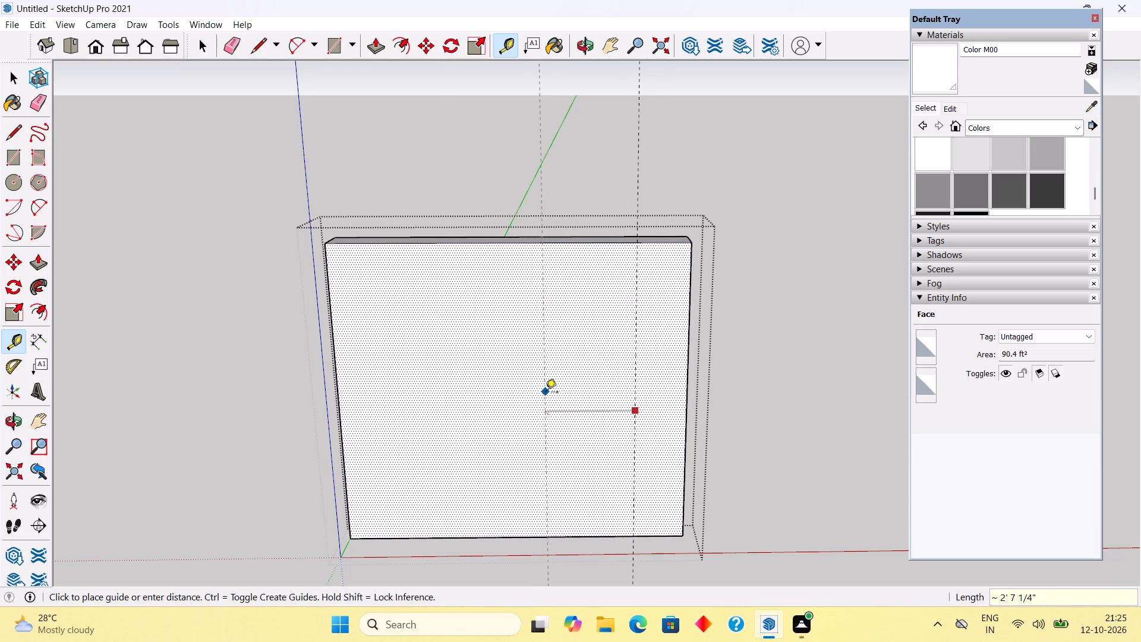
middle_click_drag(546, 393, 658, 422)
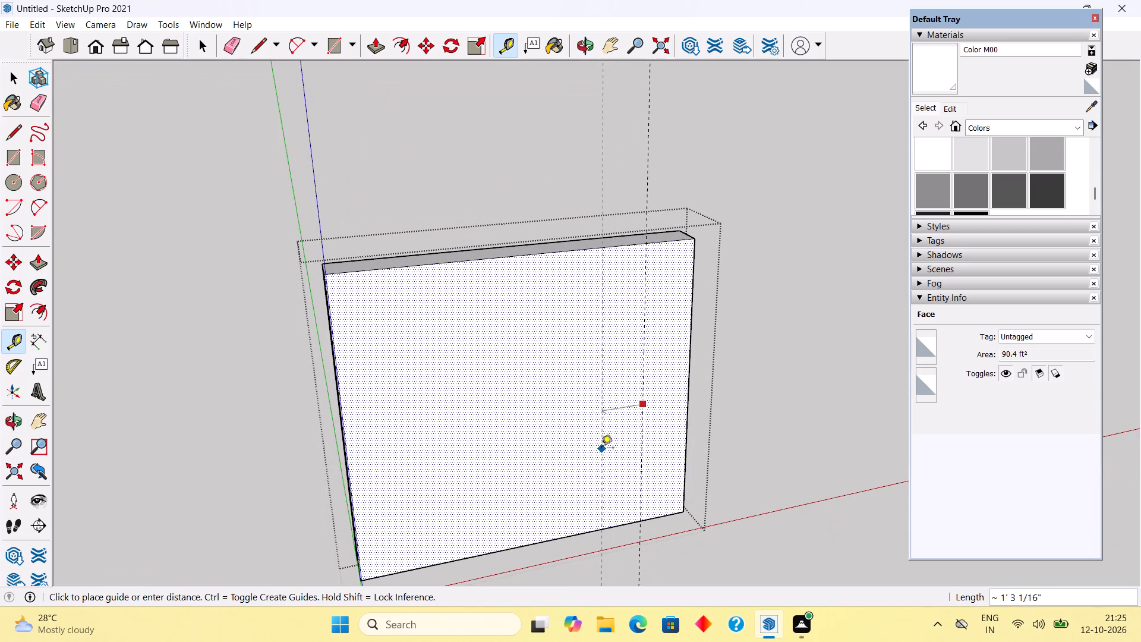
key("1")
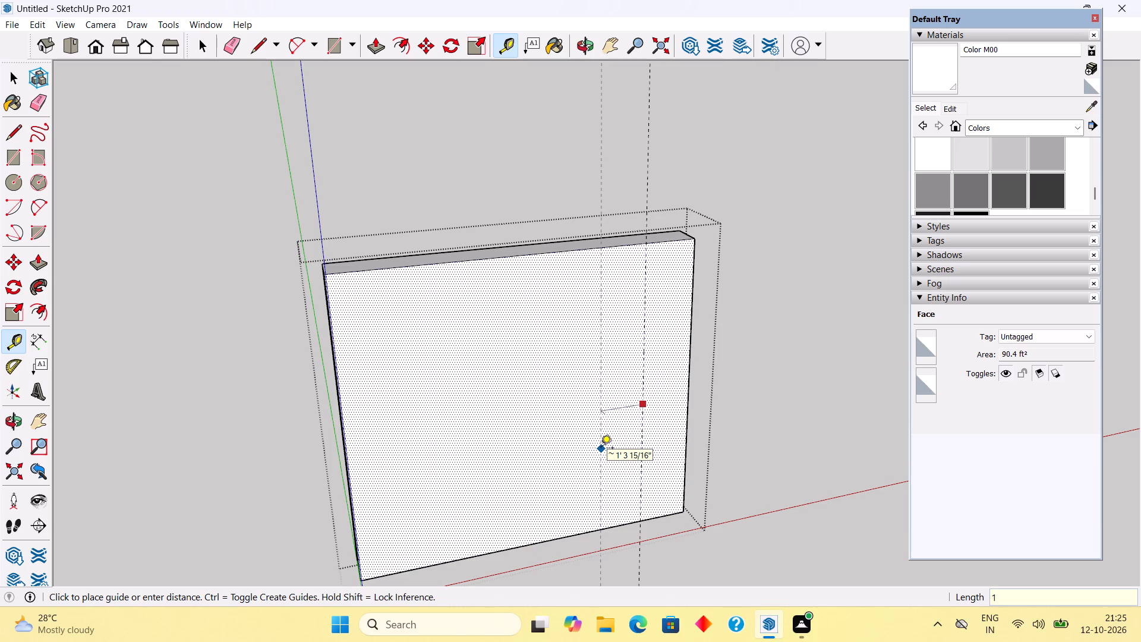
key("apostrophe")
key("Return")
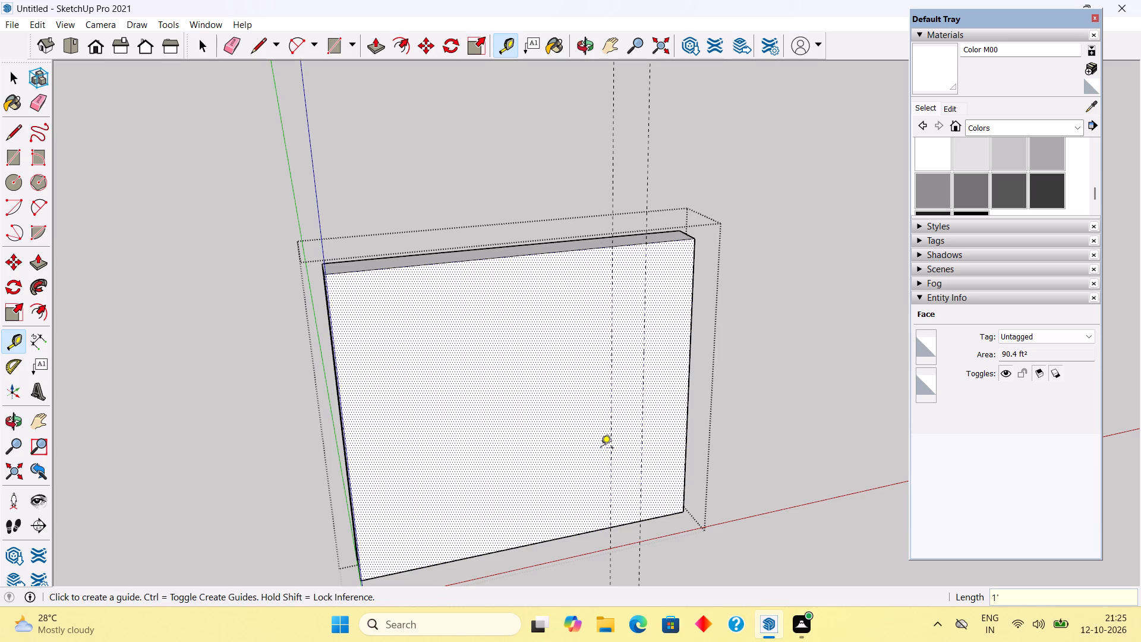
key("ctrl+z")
Place a vertical guide 1.5' inward from the first guide and another 1' in from the face's left edge.
left_click(643, 470)
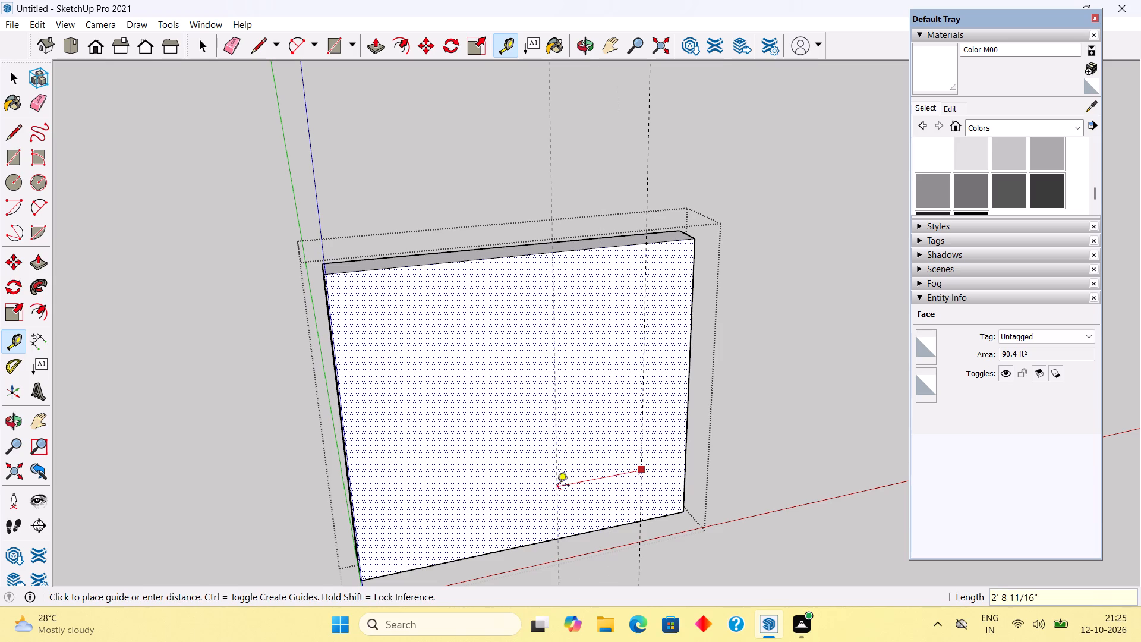
type("1.5'")
key("Return")
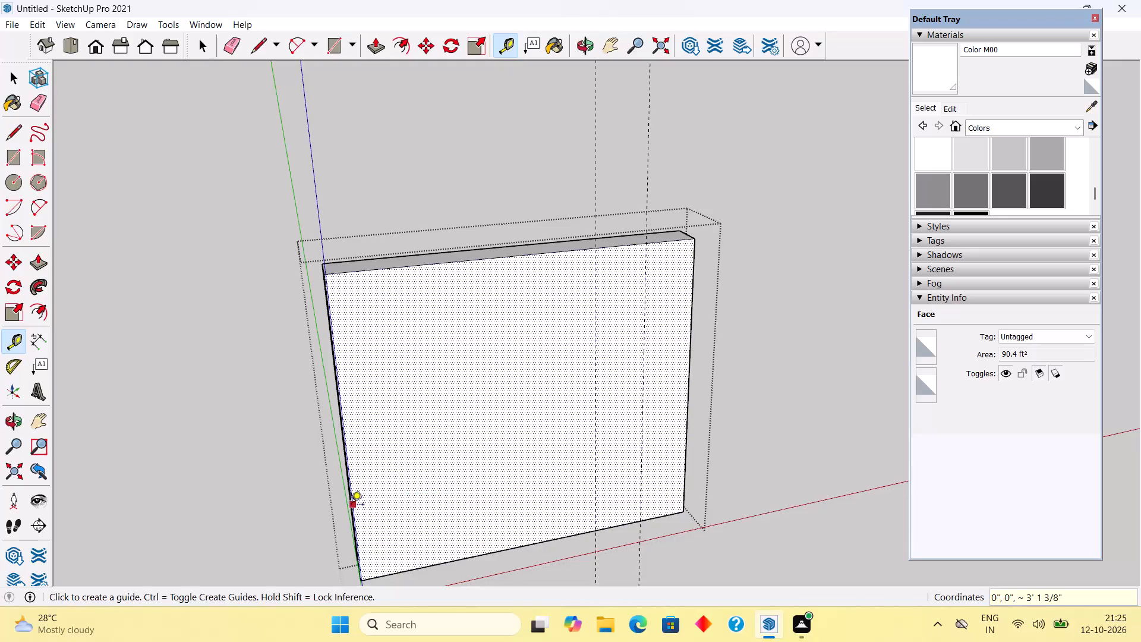
left_click(351, 505)
type("1.5")
key("BackSpace")
key("BackSpace")
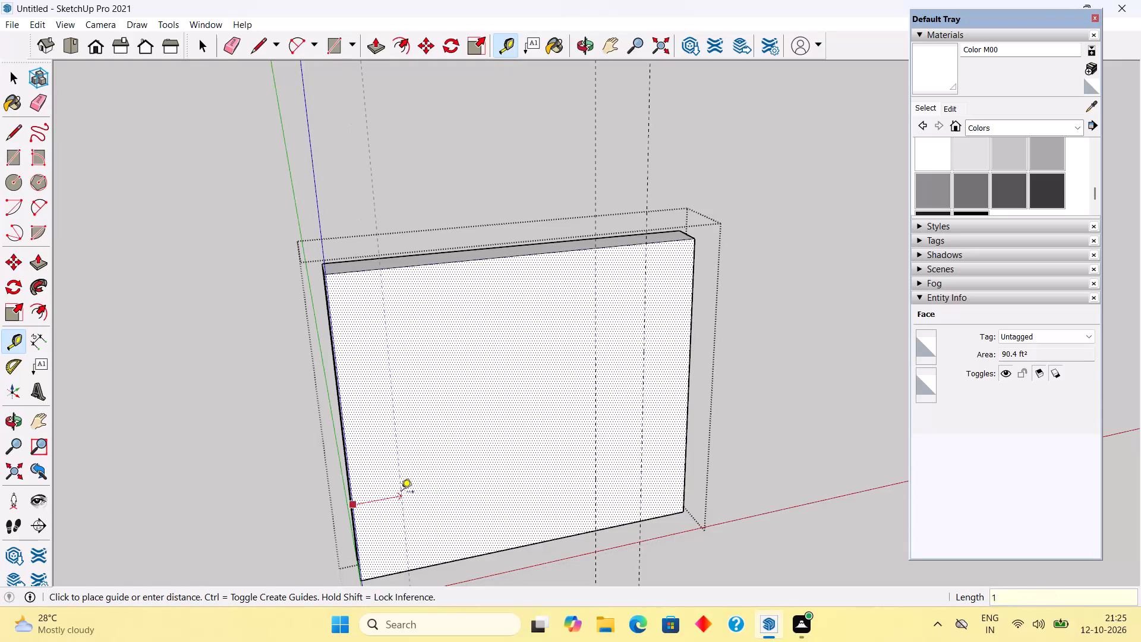
key("BackSpace")
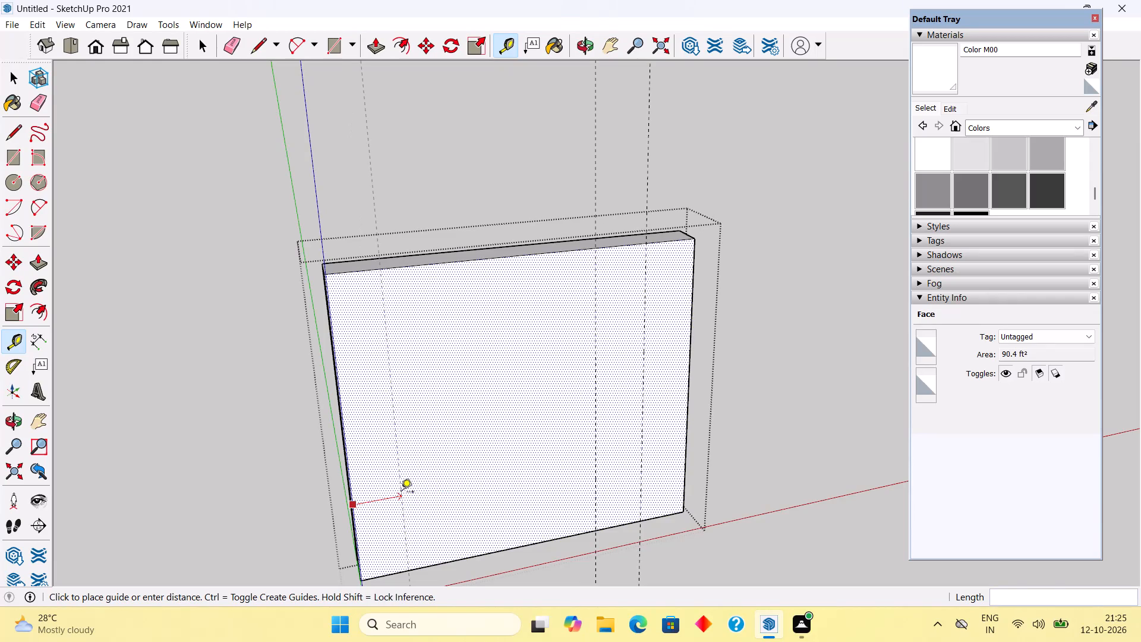
key("1")
key("apostrophe")
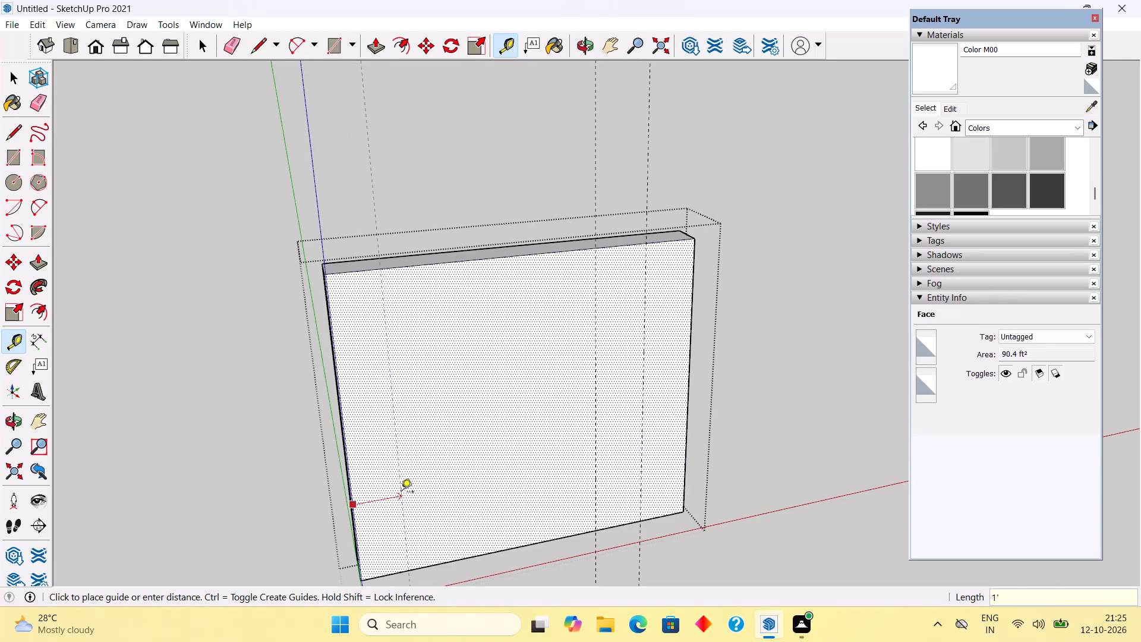
key("Return")
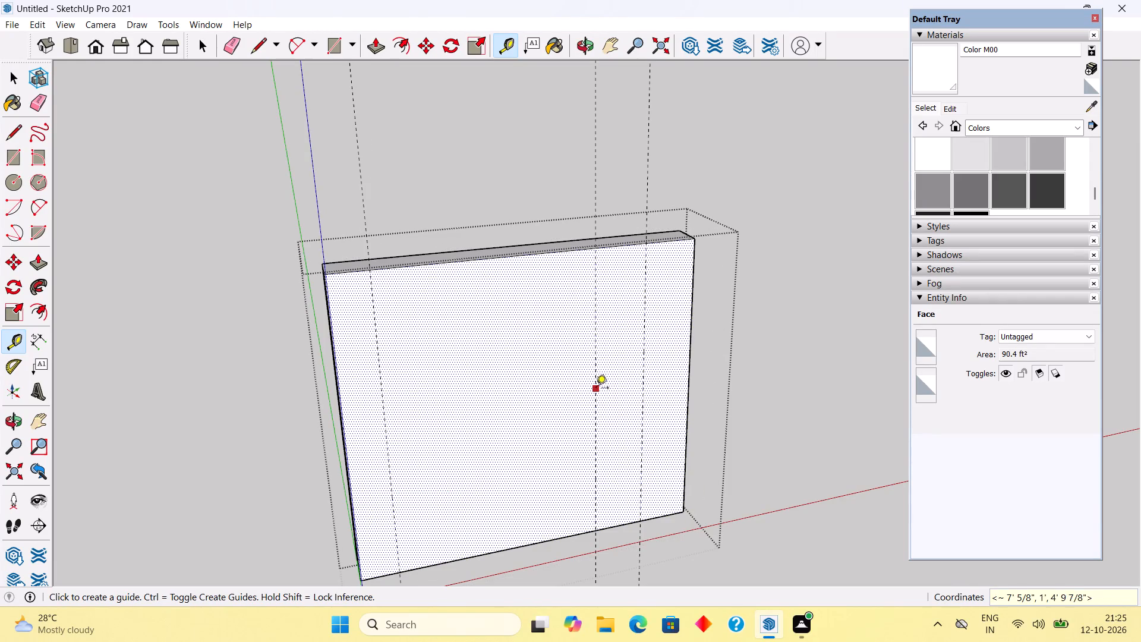
Add a vertical guide 1' further inward from the 1.5' spaced guide and a horizontal guide 7.9' above the face's bottom edge.
left_click(596, 389)
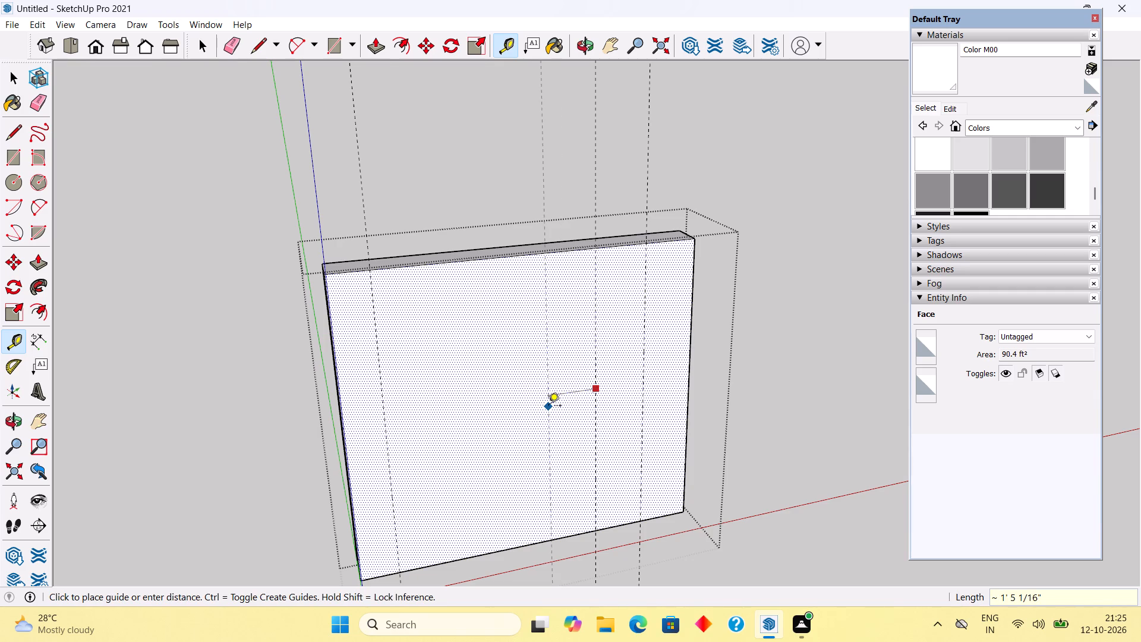
type("1'")
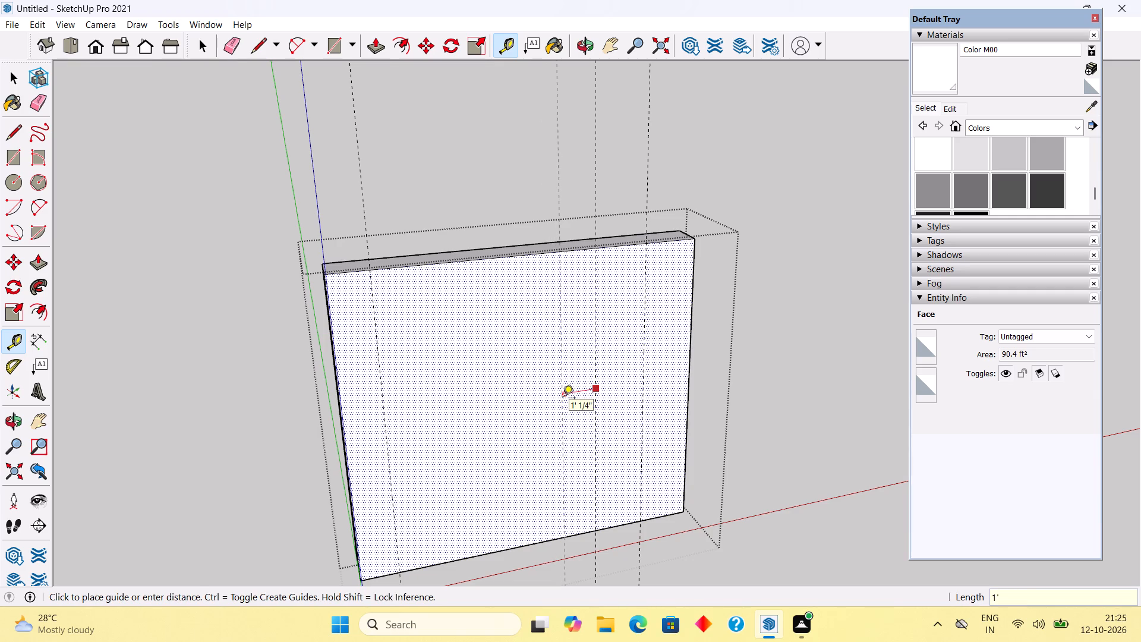
key("Return")
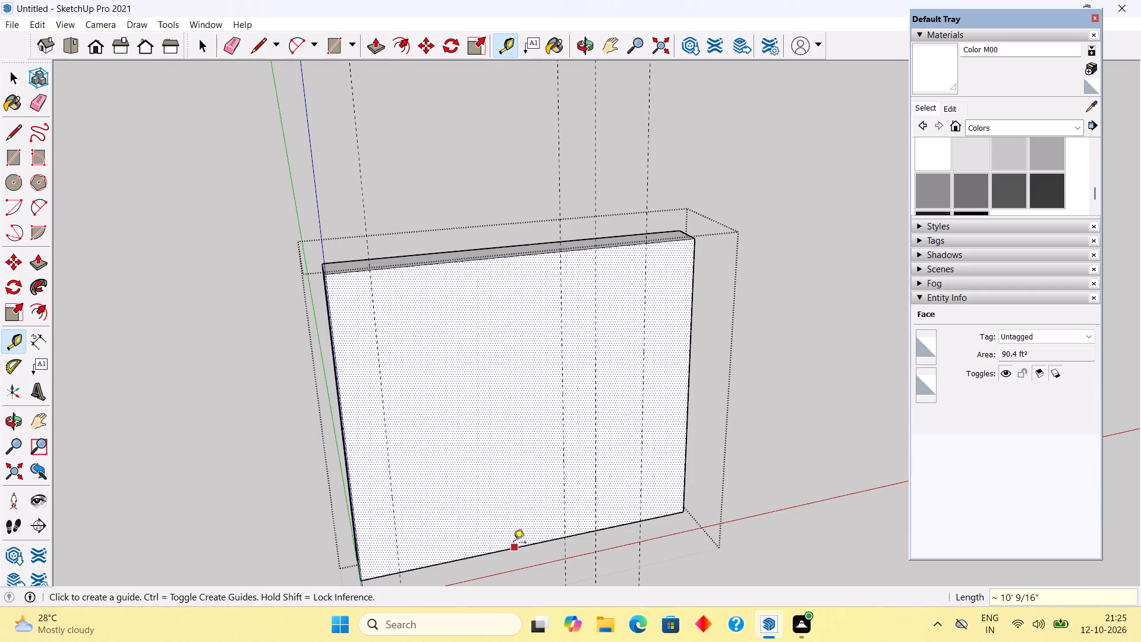
left_click(513, 543)
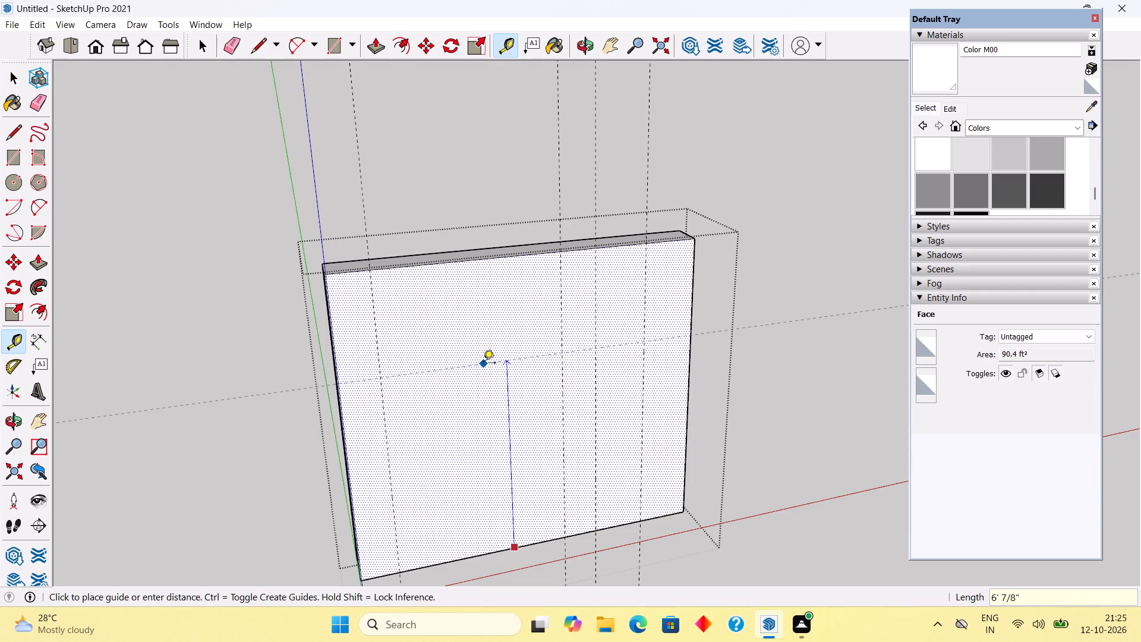
type("7.9'")
key("Return")
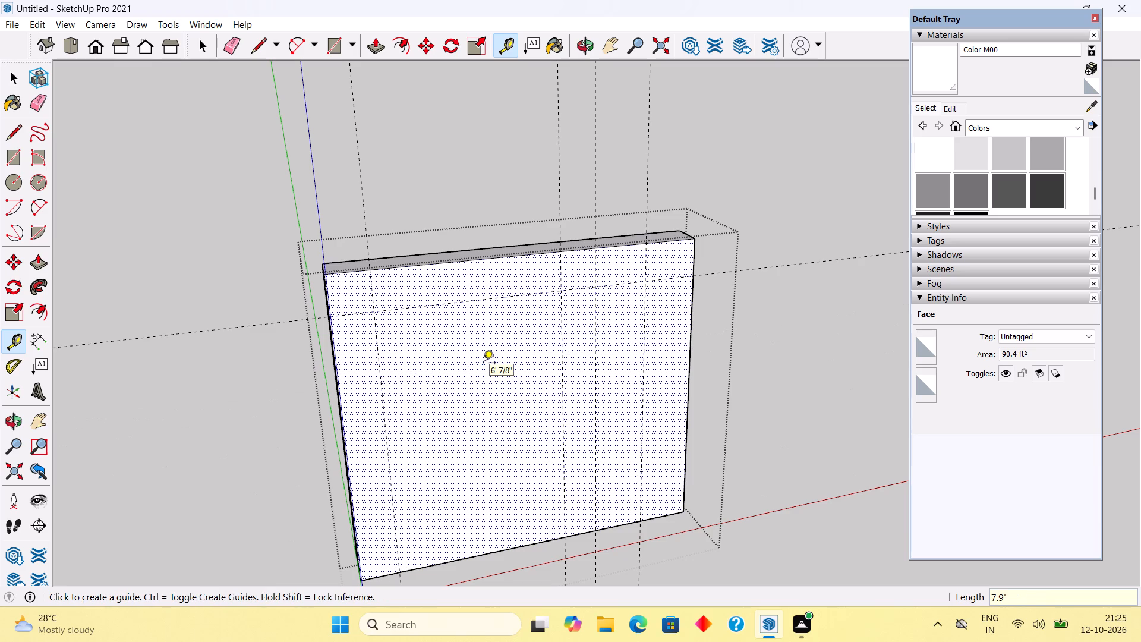
key("space")
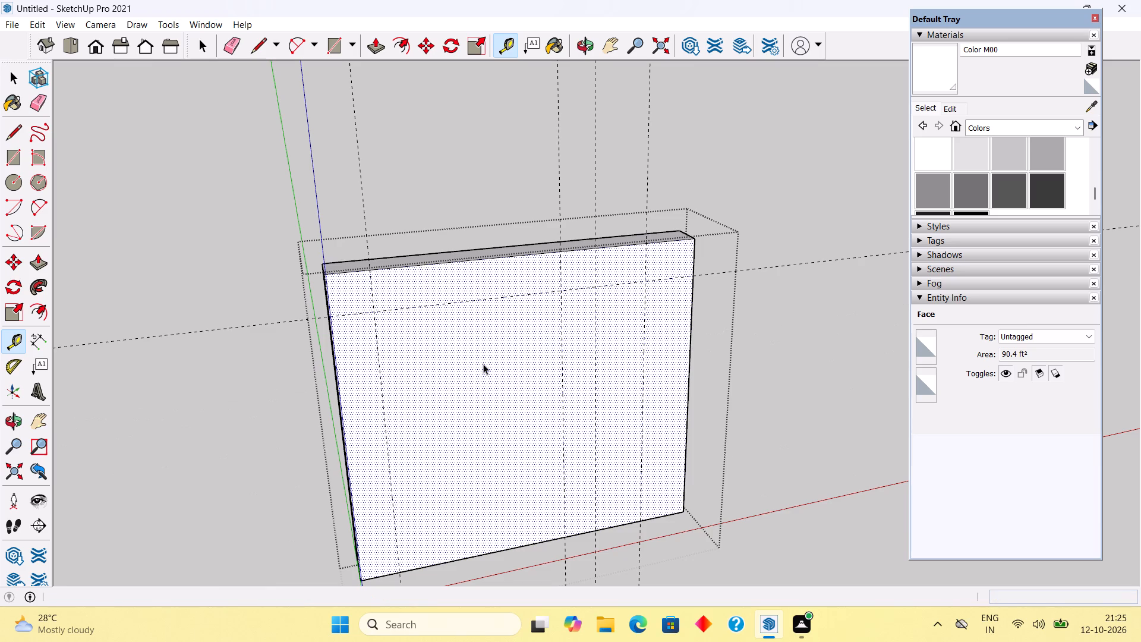
Draw a rectangle about 5' 2" by 8' 3" from the left and horizontal guides' intersection to the innermost right-hand guide at the bottom edge.
key("r")
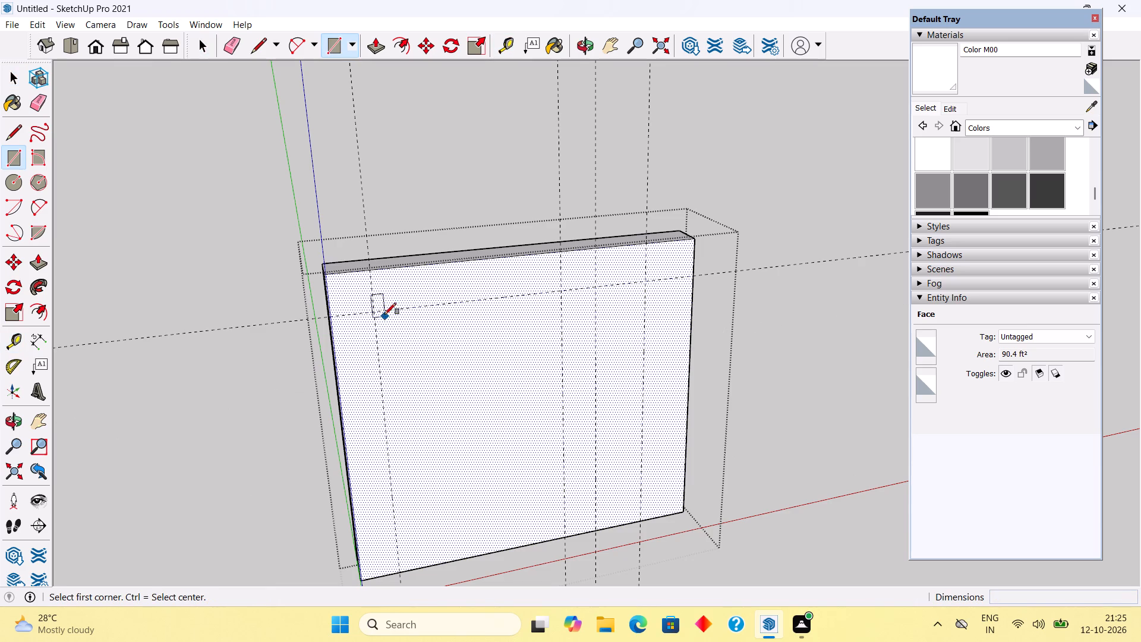
left_click(374, 312)
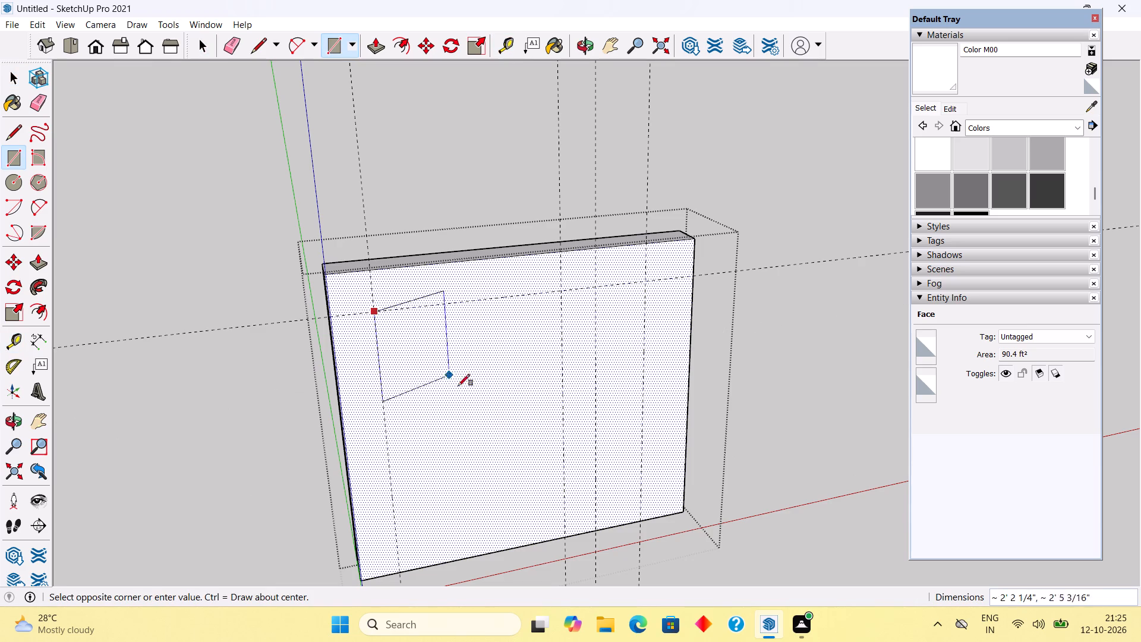
left_click(566, 534)
middle_click_drag(559, 461, 874, 349)
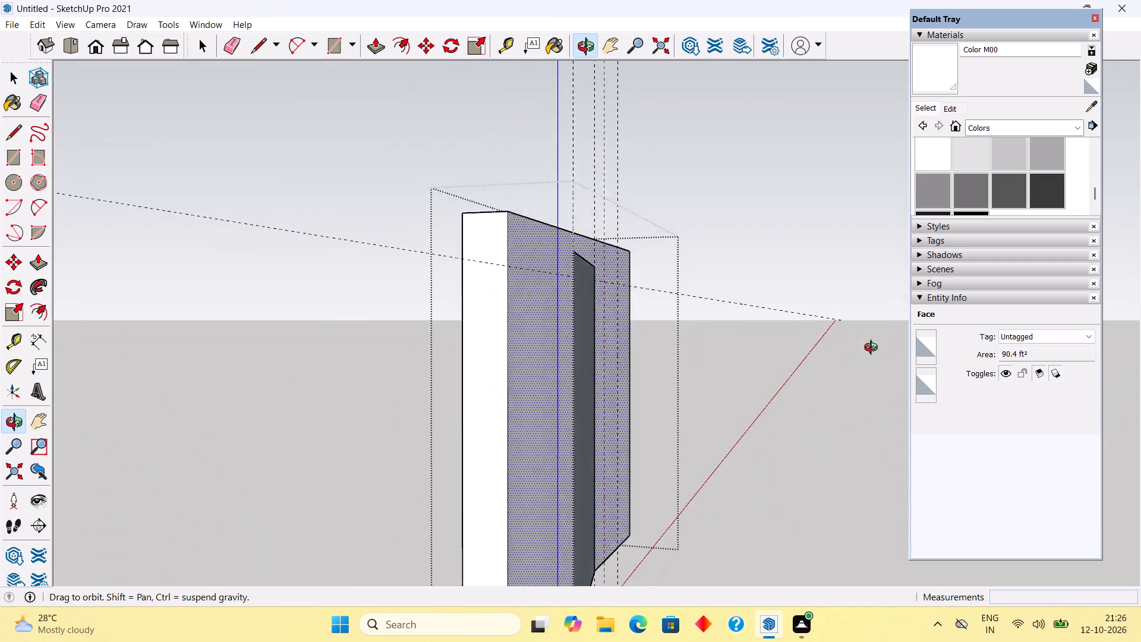
middle_click_drag(874, 349, 775, 425)
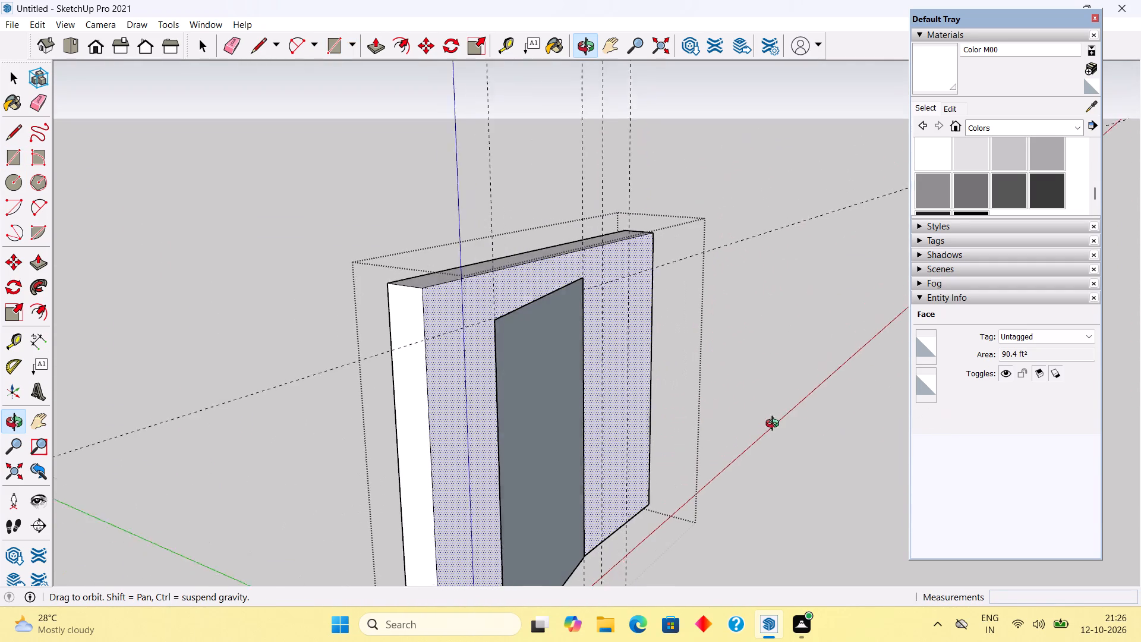
Undo the last rectangle drawn on the block's front face.
middle_click_drag(775, 425, 753, 435)
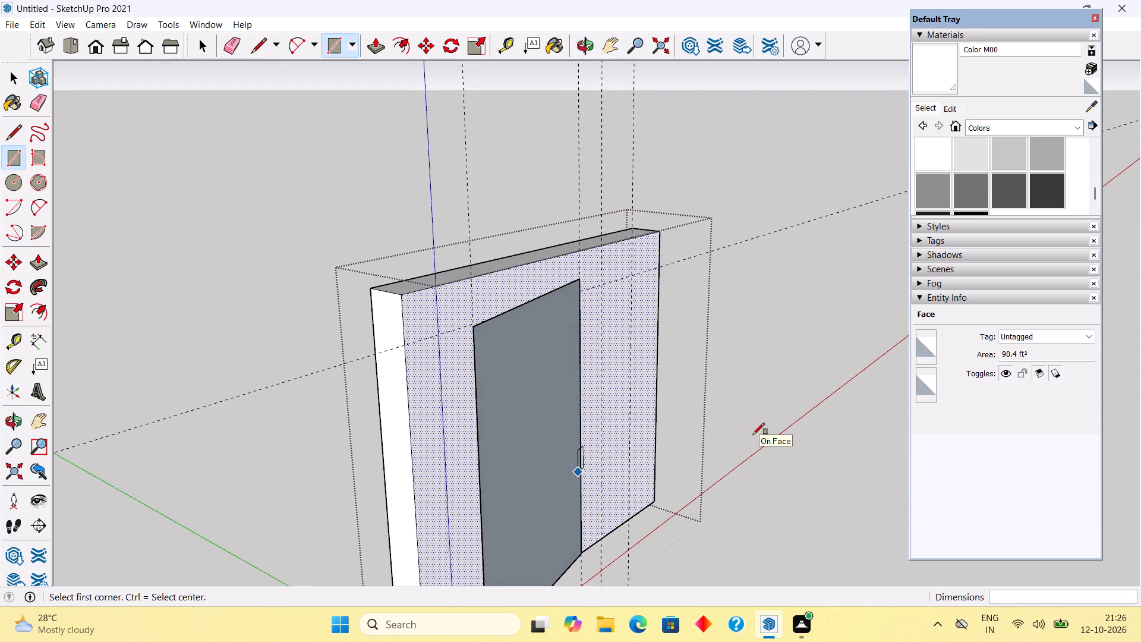
key("ctrl+z")
Draw a rectangle about 5' 2" by 7' 11" from the left and horizontal guides' intersection to the innermost right-hand guide at the bottom edge.
scroll(479, 347, "up", 20)
scroll(479, 347, "up", 2)
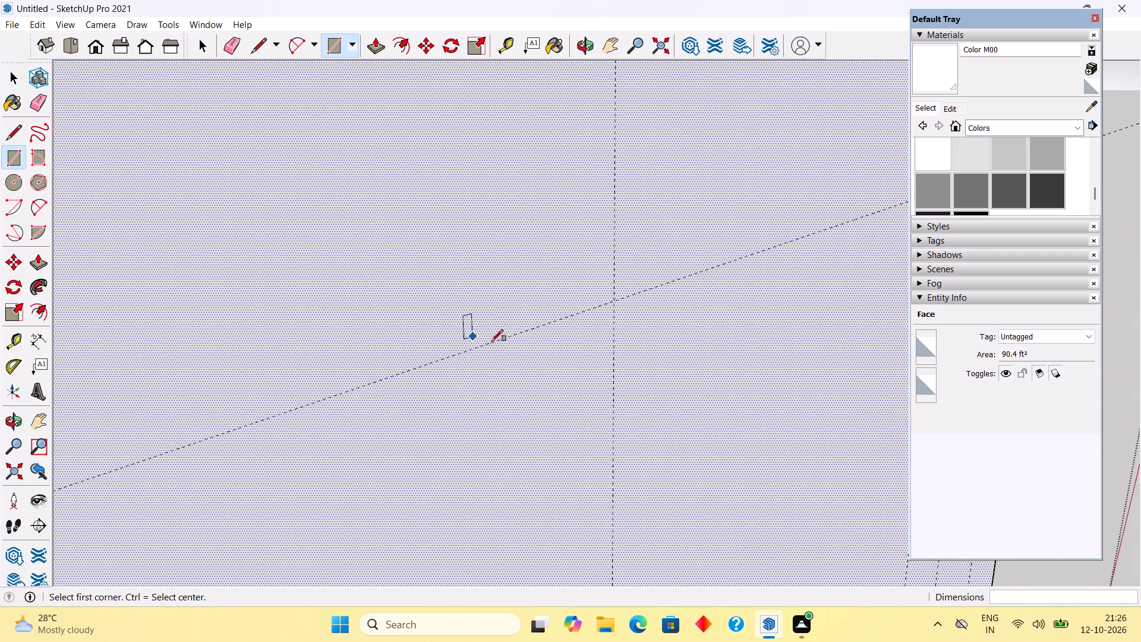
scroll(498, 344, "up", 1)
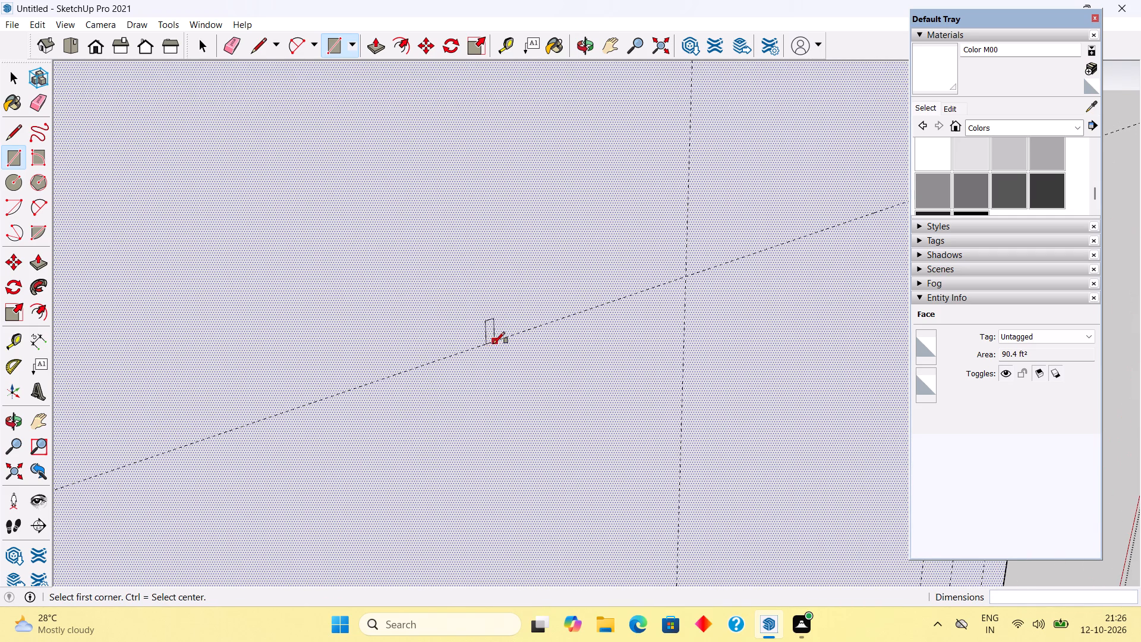
scroll(491, 344, "down", 16)
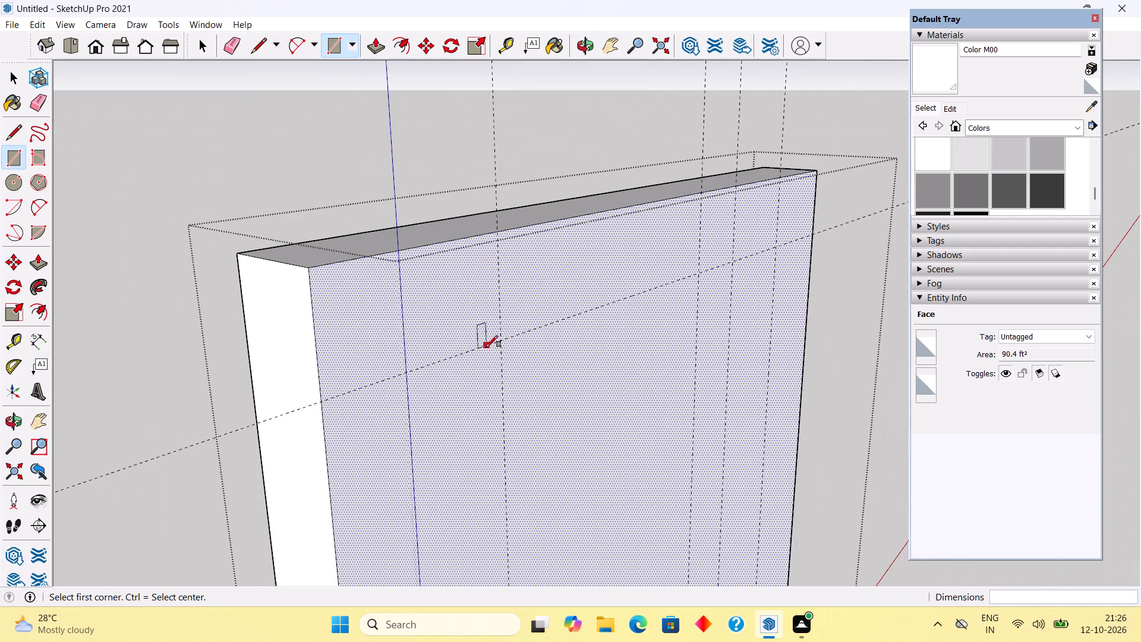
scroll(479, 350, "down", 3)
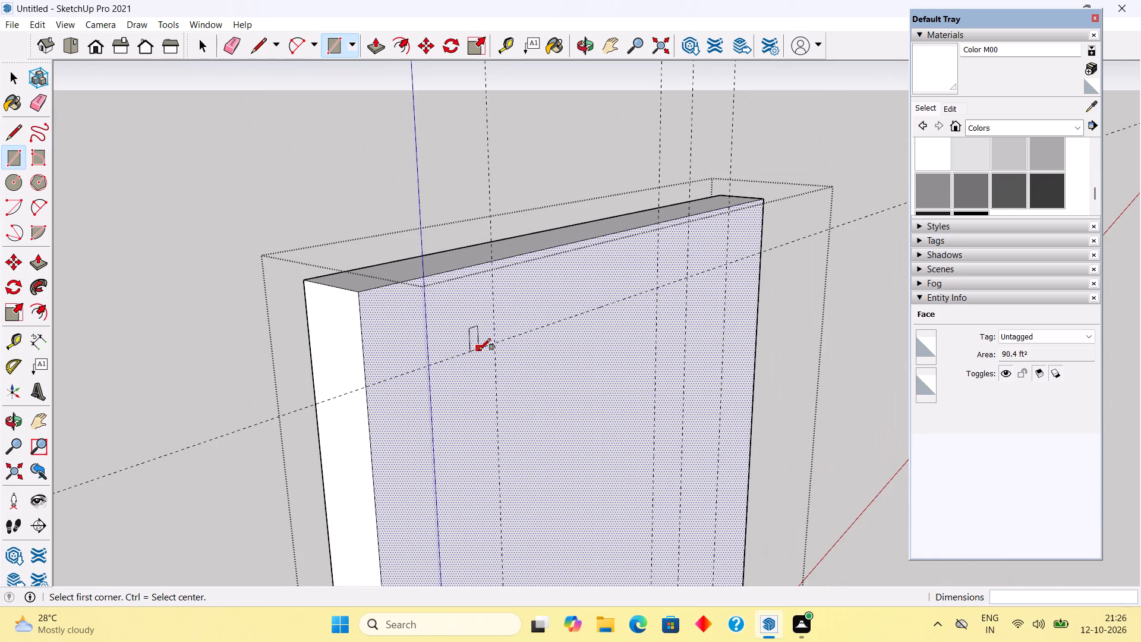
scroll(479, 350, "down", 4)
middle_click_drag(563, 350, 329, 345)
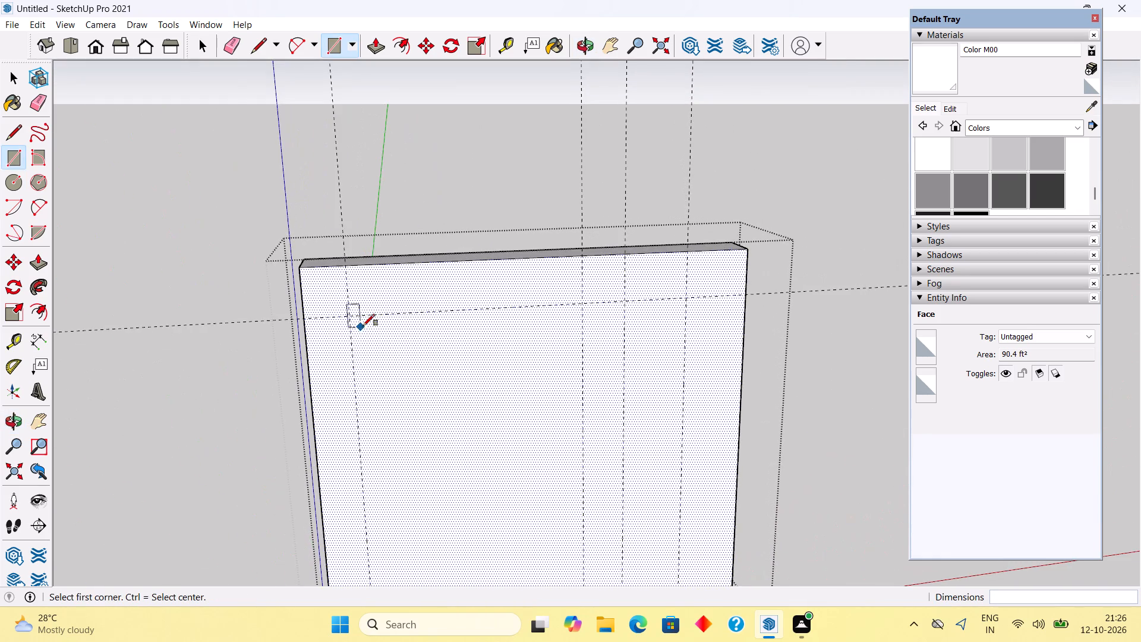
scroll(363, 326, "up", 4)
scroll(348, 316, "up", 20)
scroll(348, 316, "up", 1)
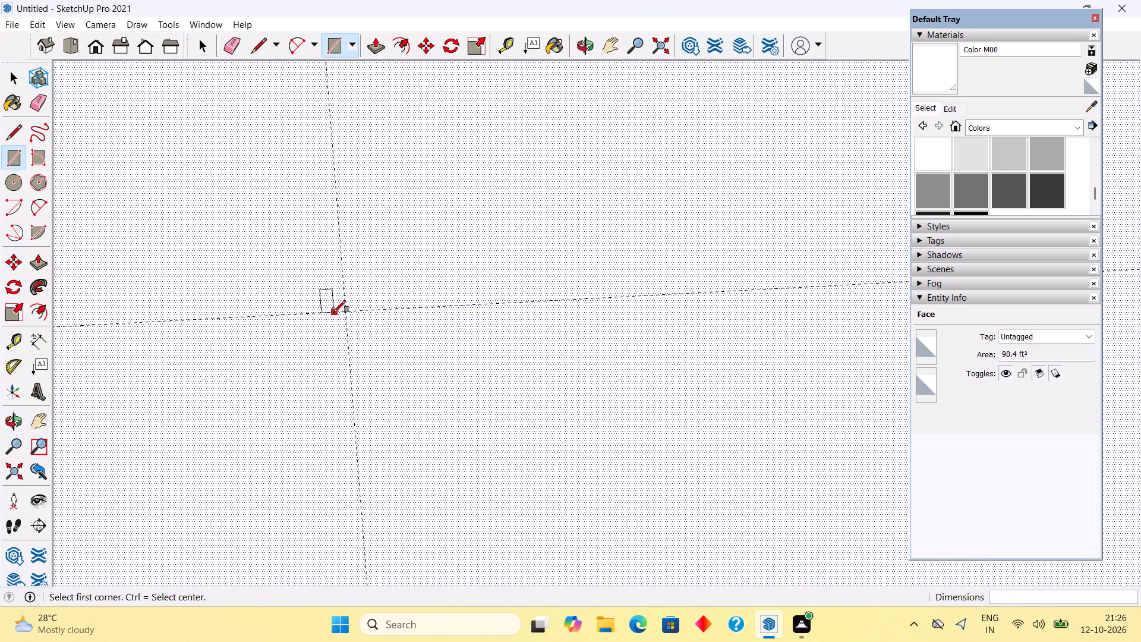
scroll(334, 312, "up", 2)
left_click(334, 312)
scroll(382, 345, "down", 12)
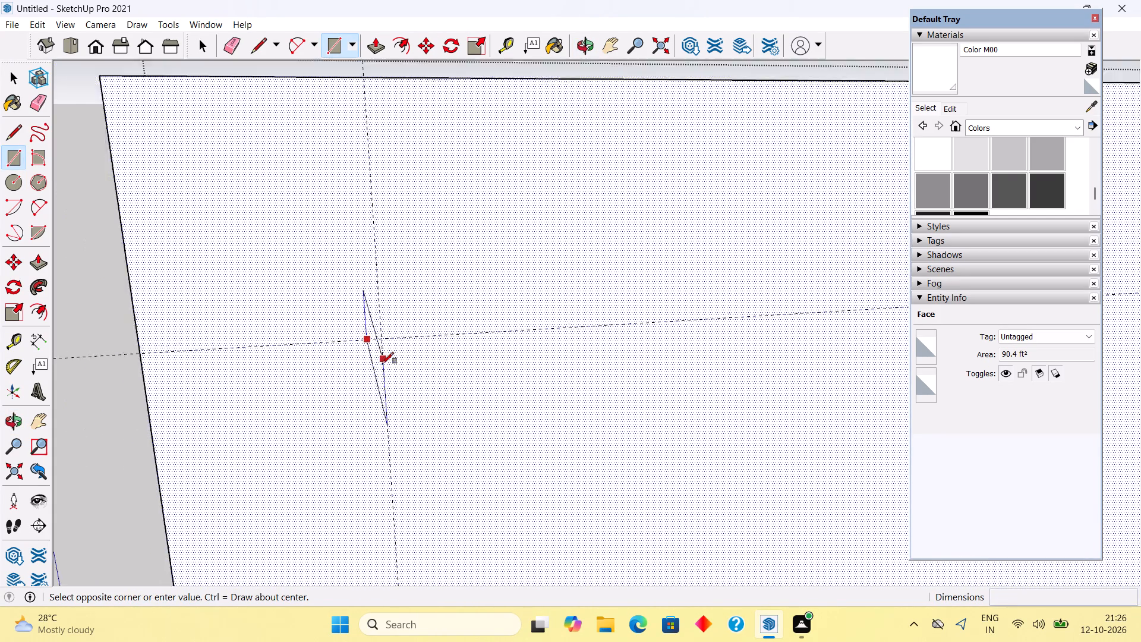
scroll(382, 364, "down", 20)
scroll(382, 364, "down", 6)
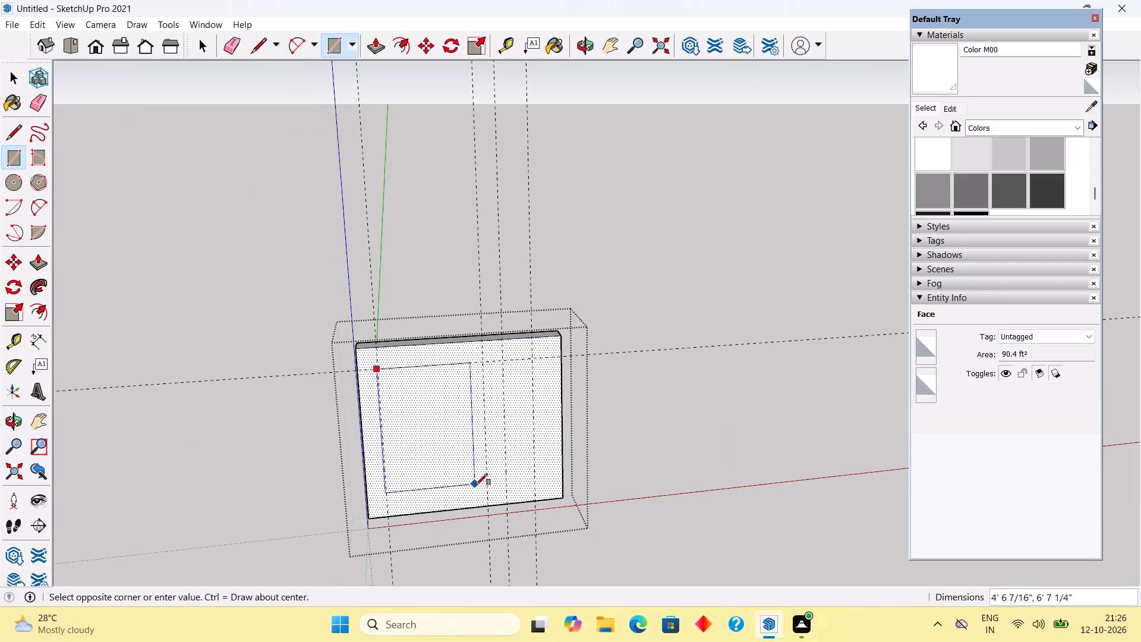
left_click(486, 503)
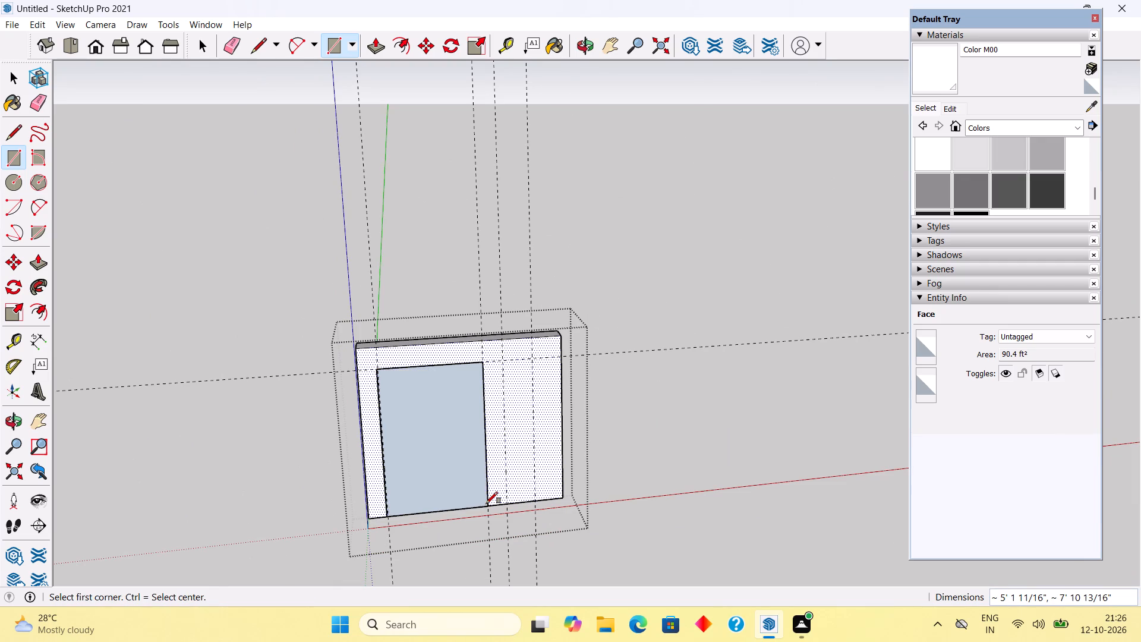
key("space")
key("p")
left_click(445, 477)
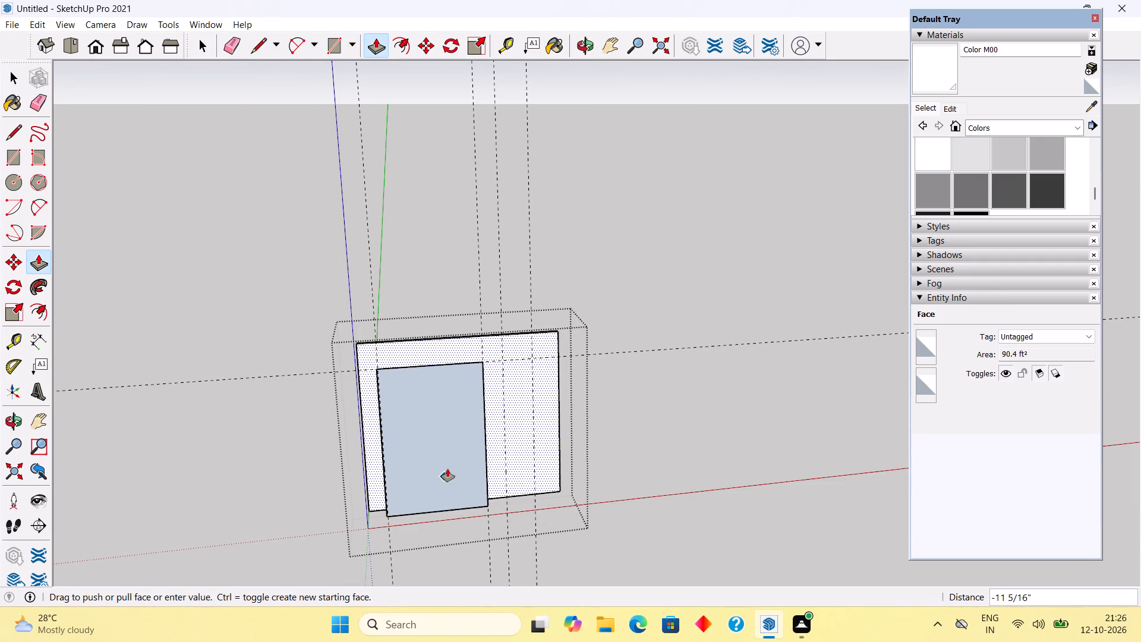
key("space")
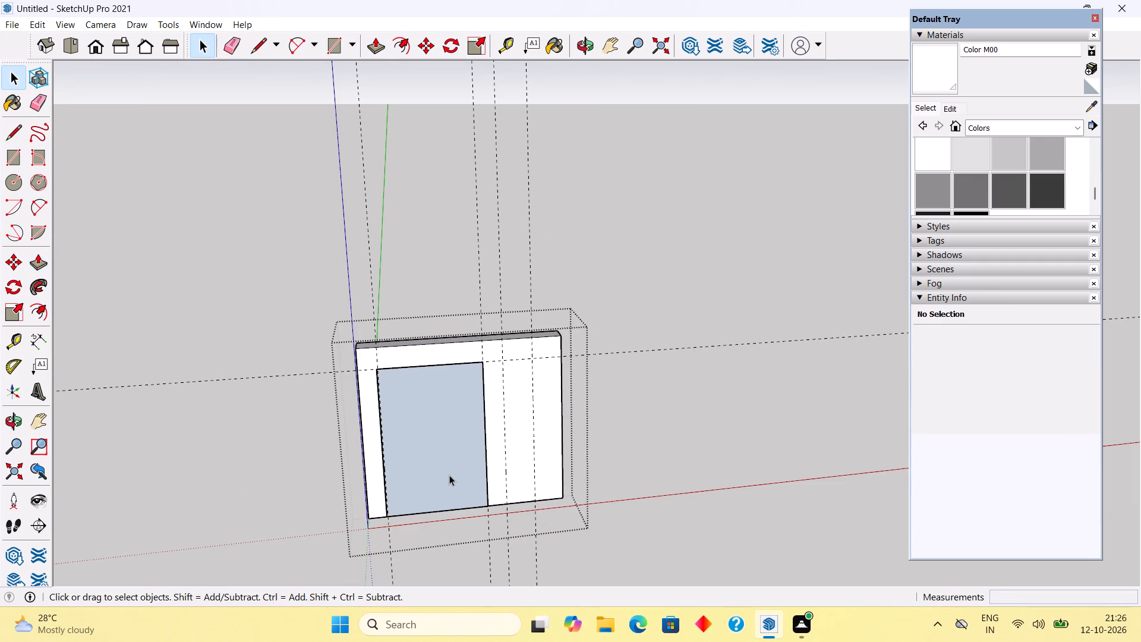
Delete the rectangle's face from the block's front, keeping its outline edges.
double_click(447, 472)
middle_click_drag(434, 440, 534, 526)
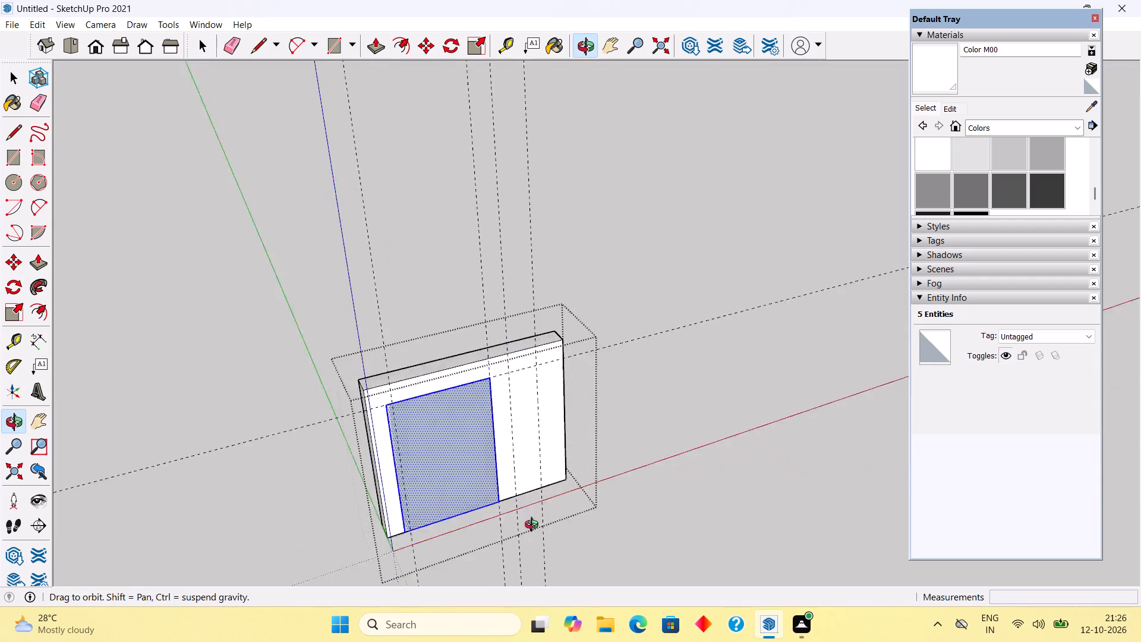
middle_click_drag(534, 526, 490, 437)
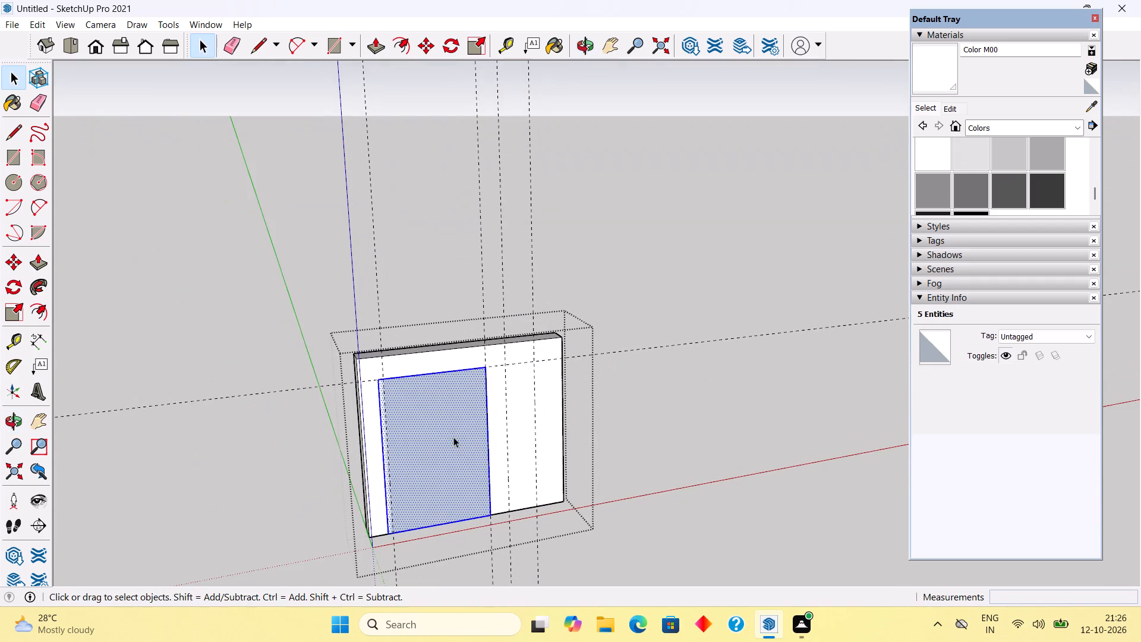
right_click(436, 438)
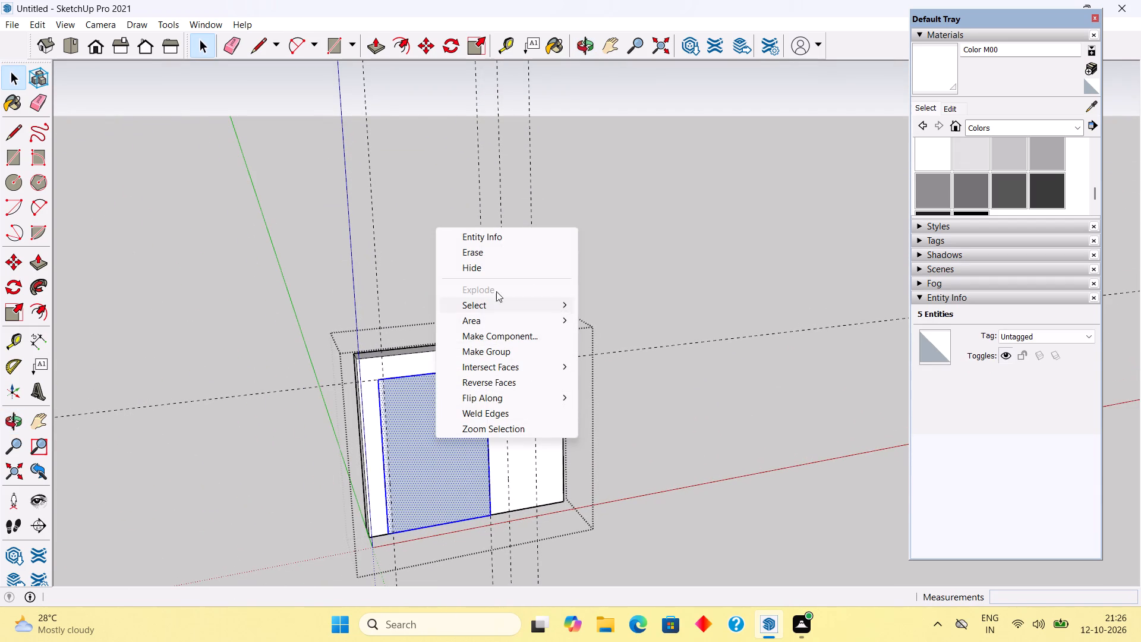
left_click(480, 480)
key("Delete")
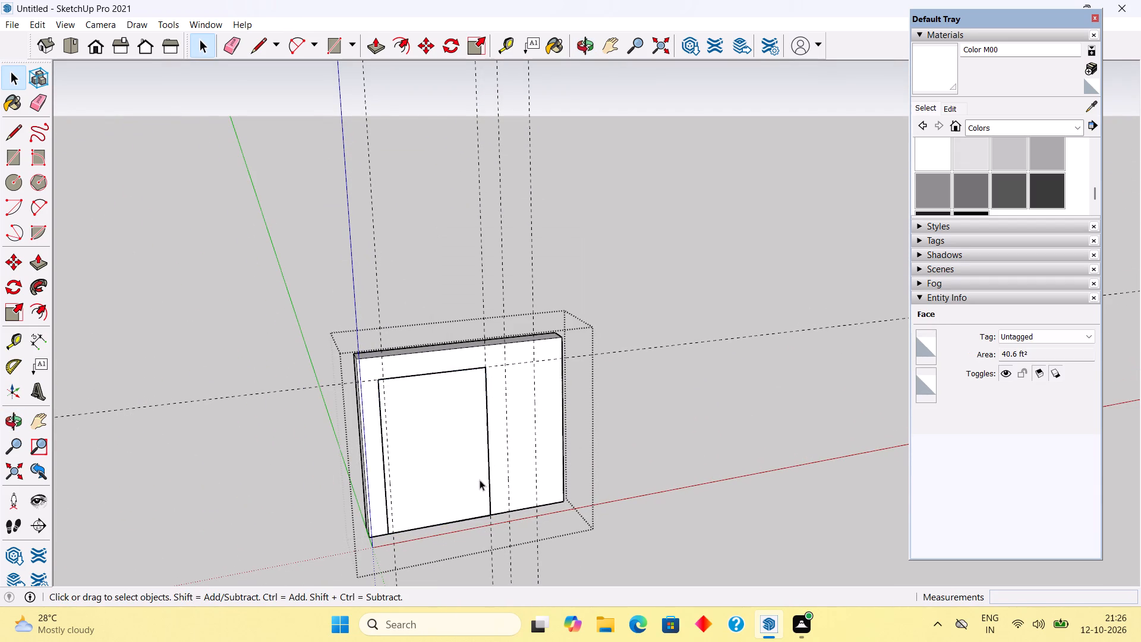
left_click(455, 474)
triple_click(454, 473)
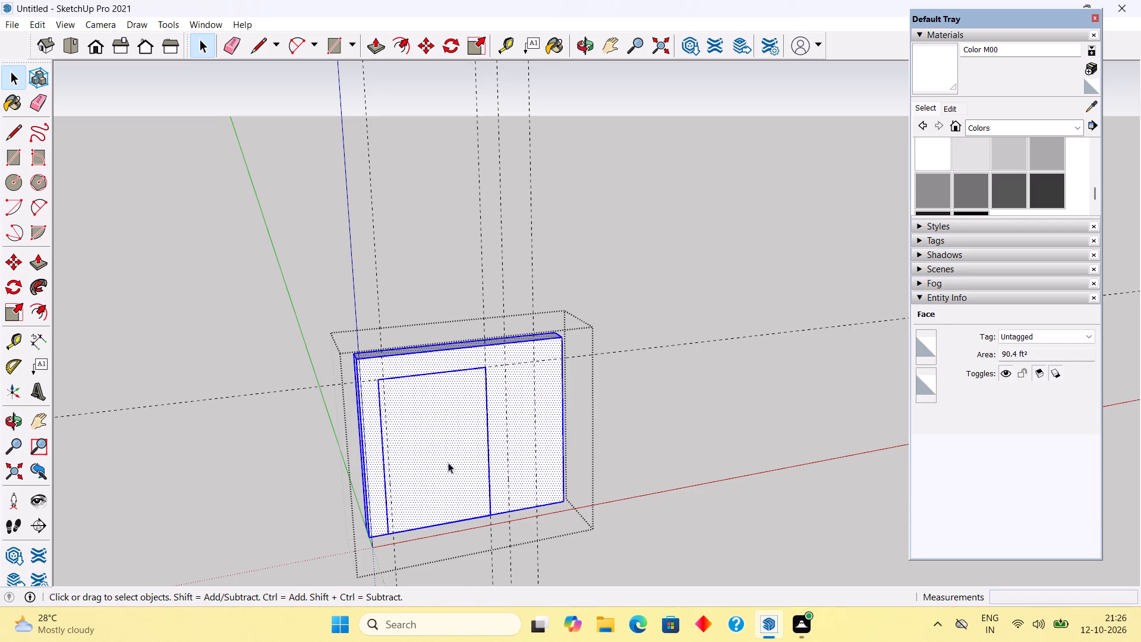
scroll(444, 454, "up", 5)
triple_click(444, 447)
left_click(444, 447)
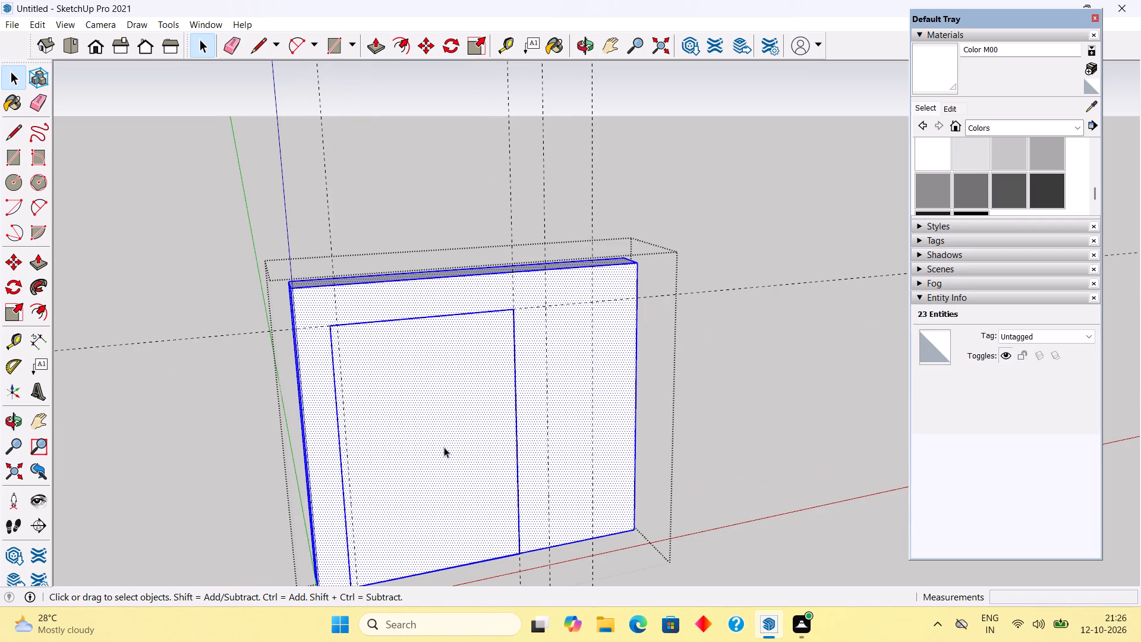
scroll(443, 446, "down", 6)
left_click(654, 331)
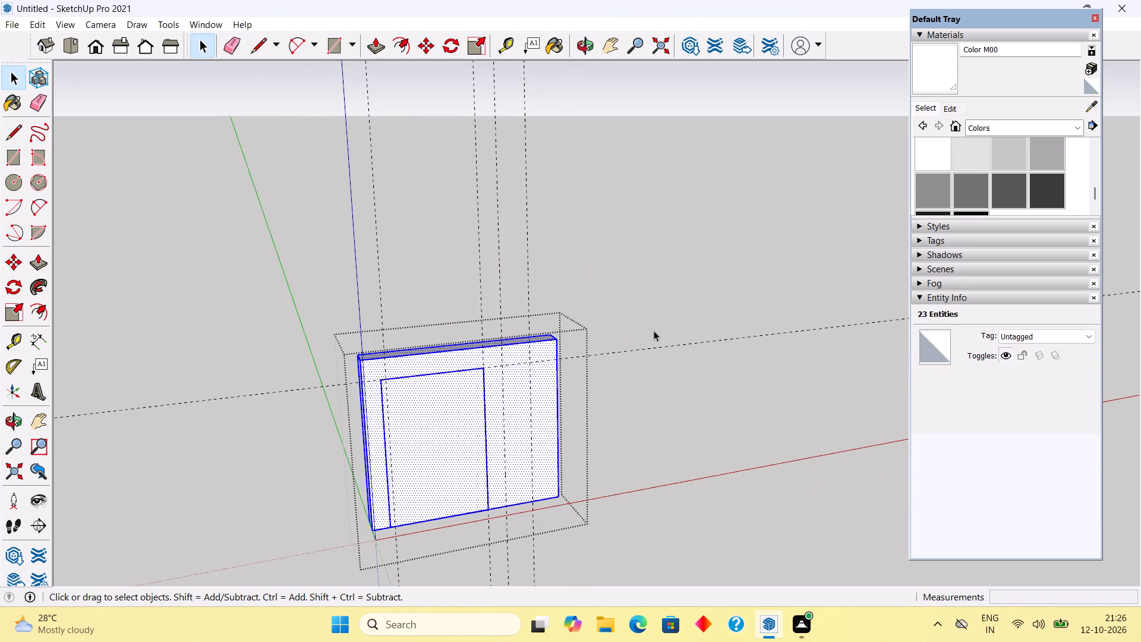
Close the block's group and unhide all the hidden house geometry.
right_click(490, 306)
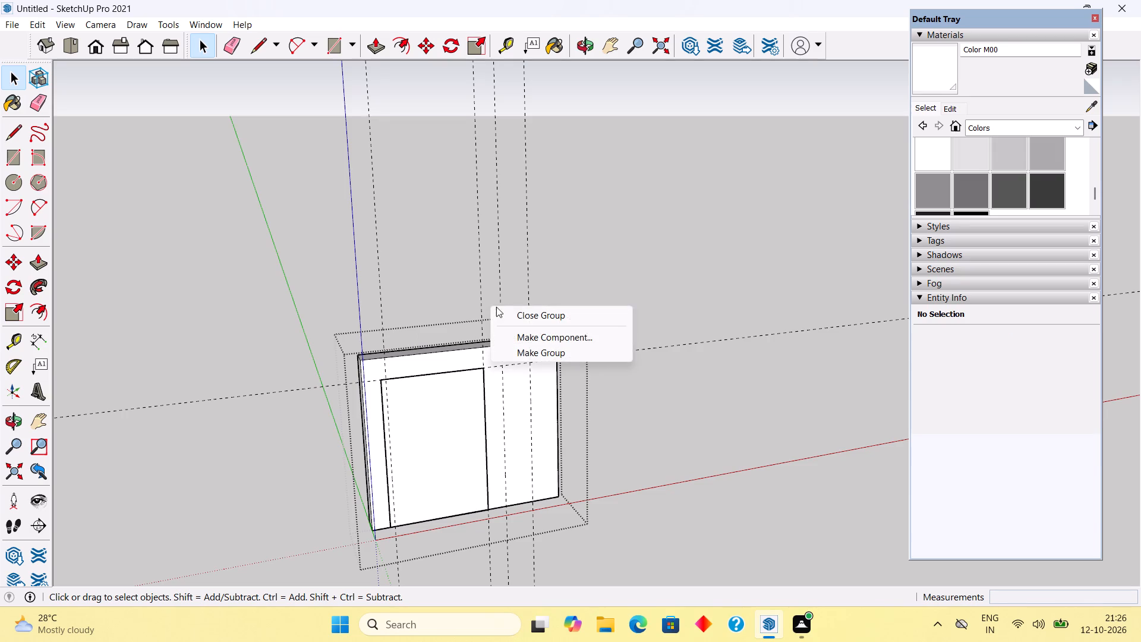
left_click(594, 188)
left_click(452, 251)
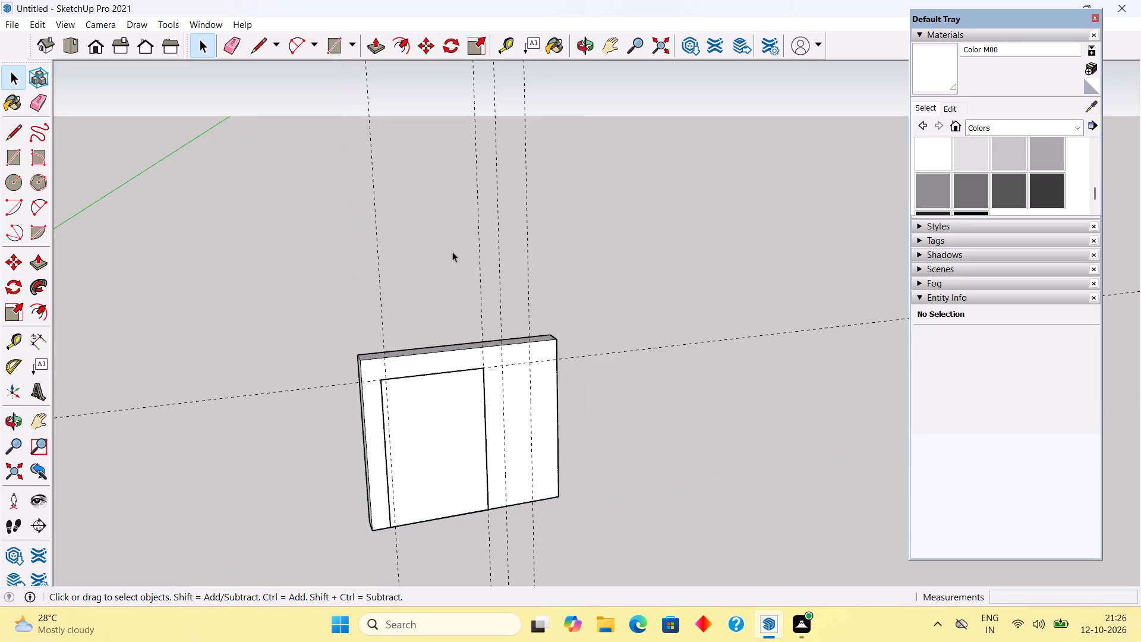
left_click(42, 22)
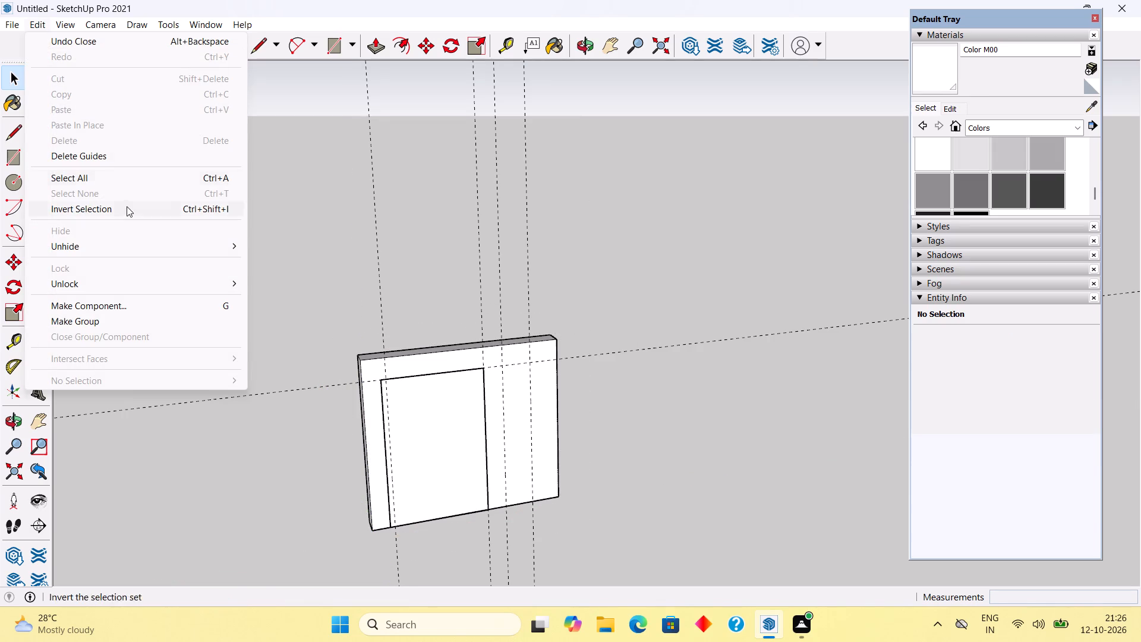
left_click(139, 243)
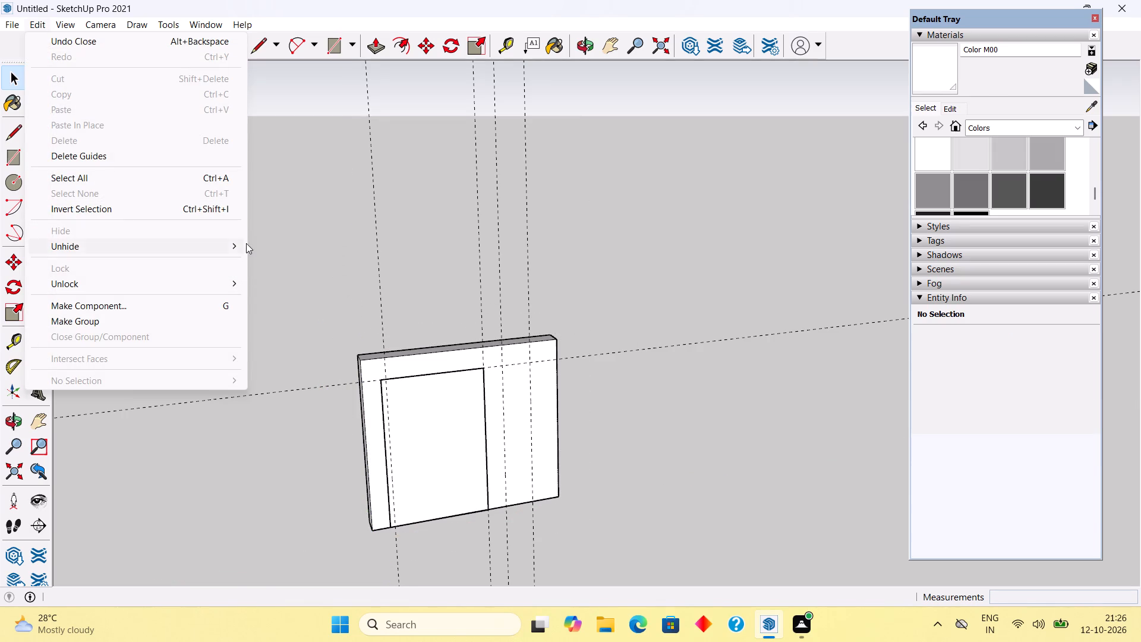
left_click(243, 246)
left_click(273, 285)
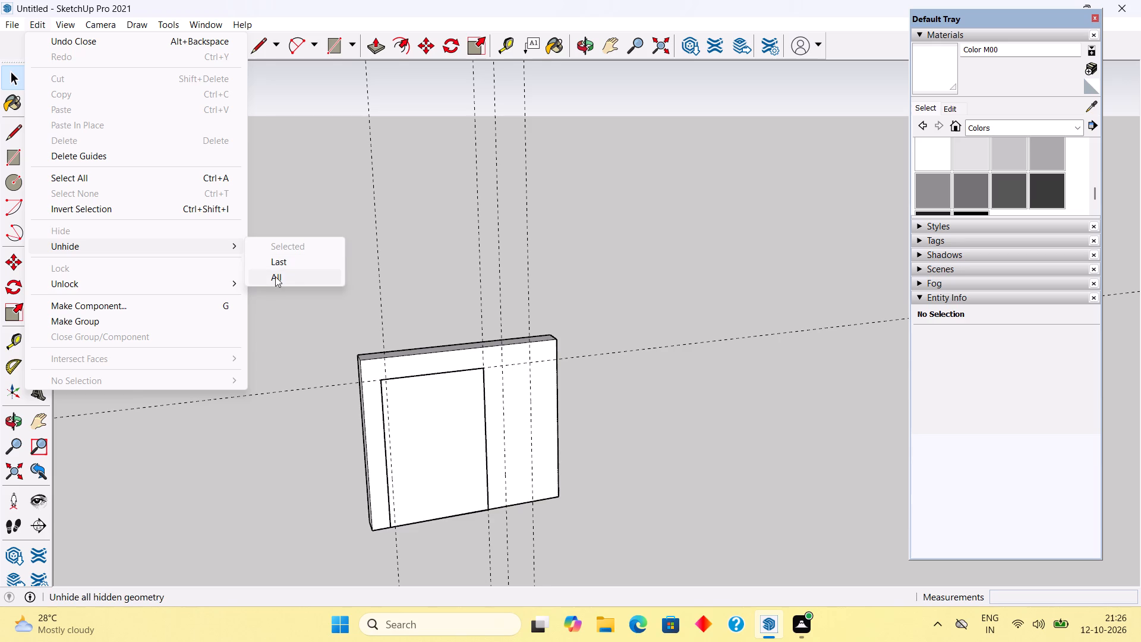
left_click(275, 276)
Inside the lower block's group, push the front face around the rectangular outline back about 5 1/8".
left_click(466, 419)
scroll(466, 419, "up", 3)
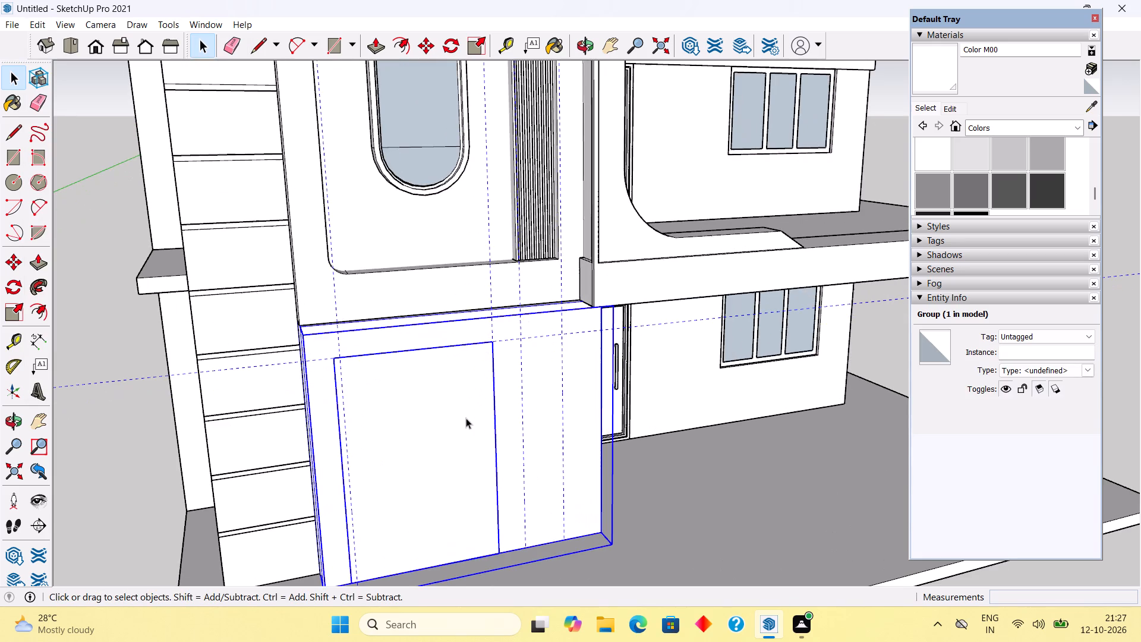
scroll(466, 418, "up", 1)
triple_click(466, 417)
left_click(466, 417)
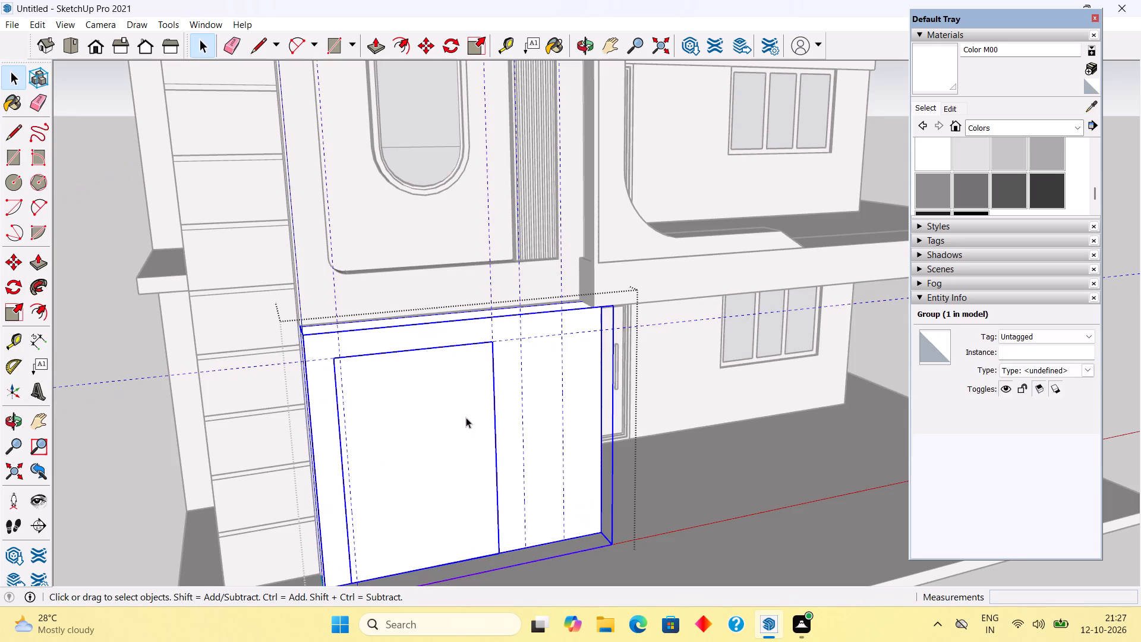
left_click(466, 417)
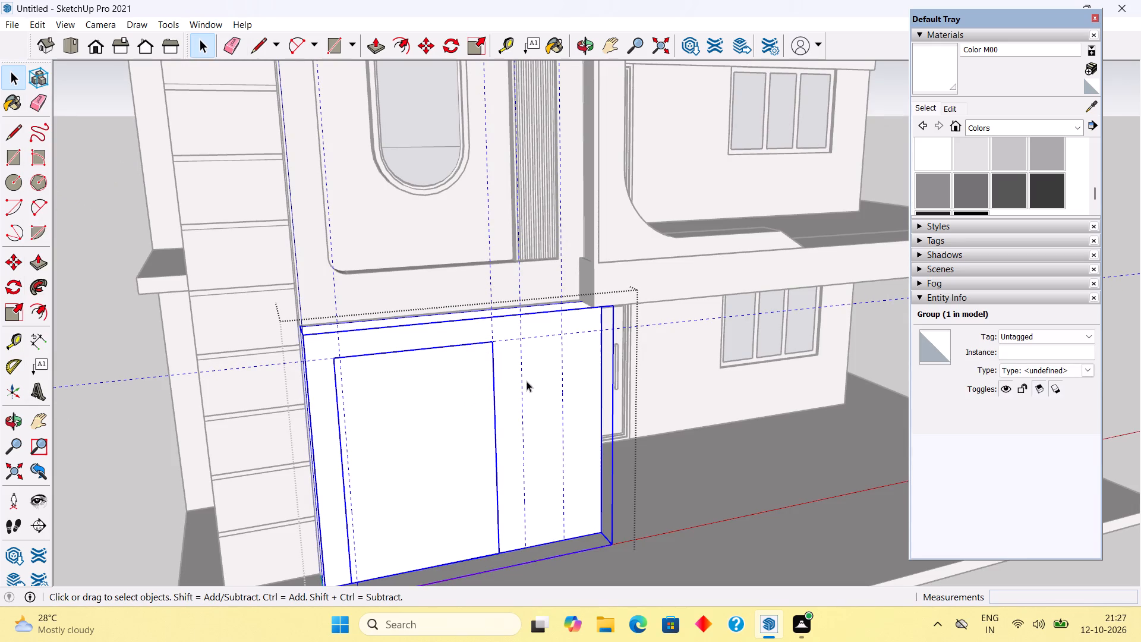
triple_click(527, 381)
middle_click_drag(565, 364, 496, 372)
scroll(480, 389, "up", 4)
middle_click_drag(465, 306, 424, 297)
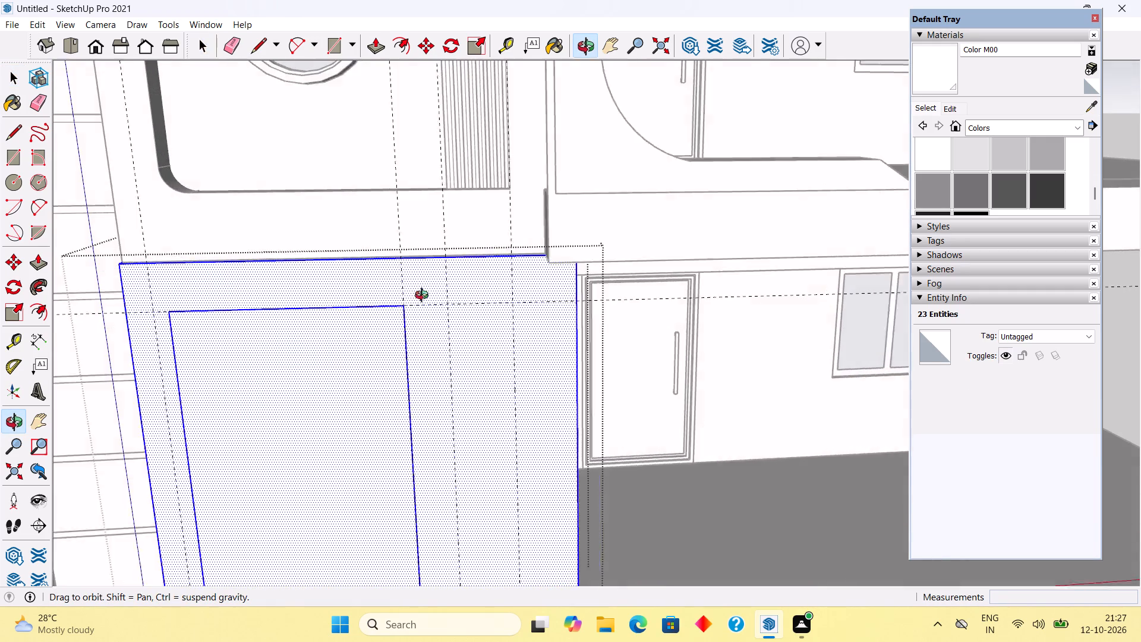
middle_click_drag(424, 297, 778, 273)
triple_click(638, 291)
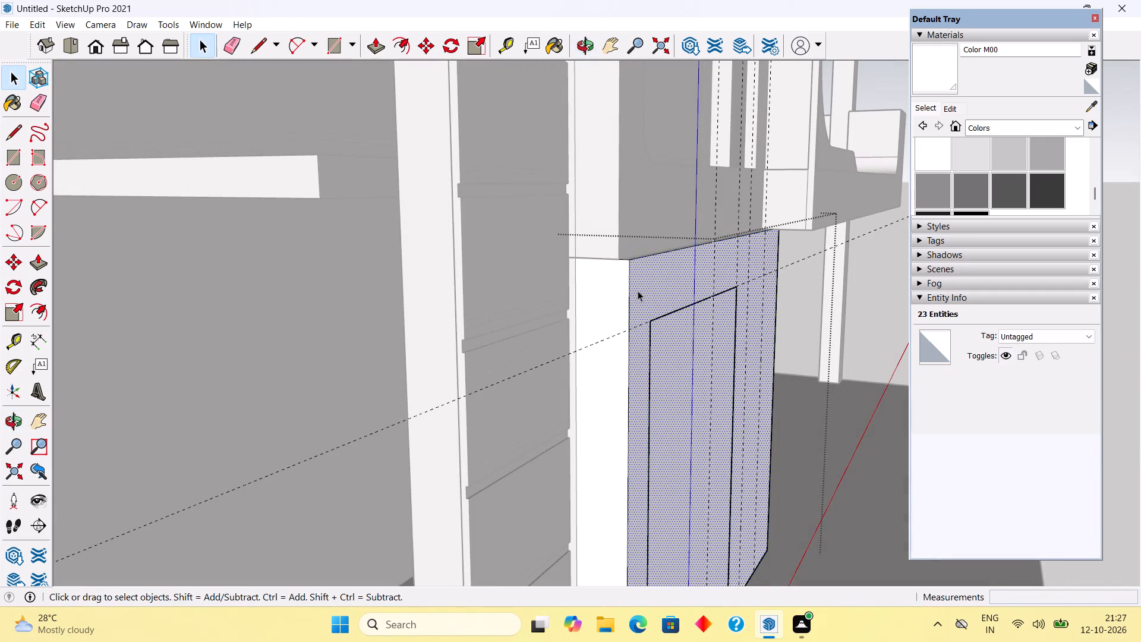
left_click(638, 291)
left_click(638, 291)
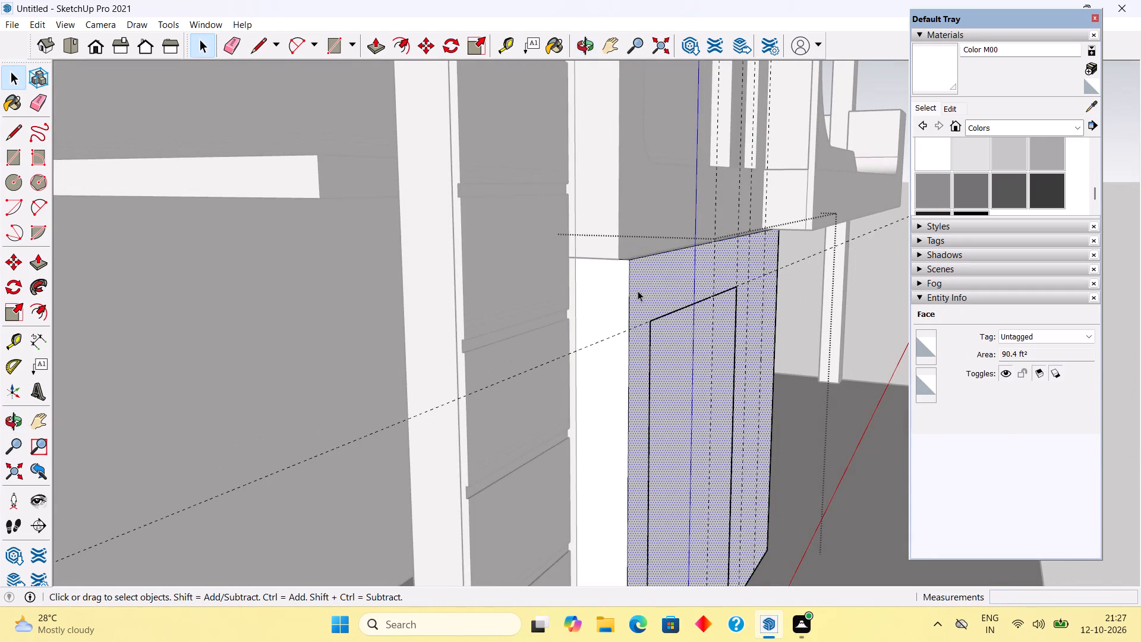
key("p")
left_click(638, 291)
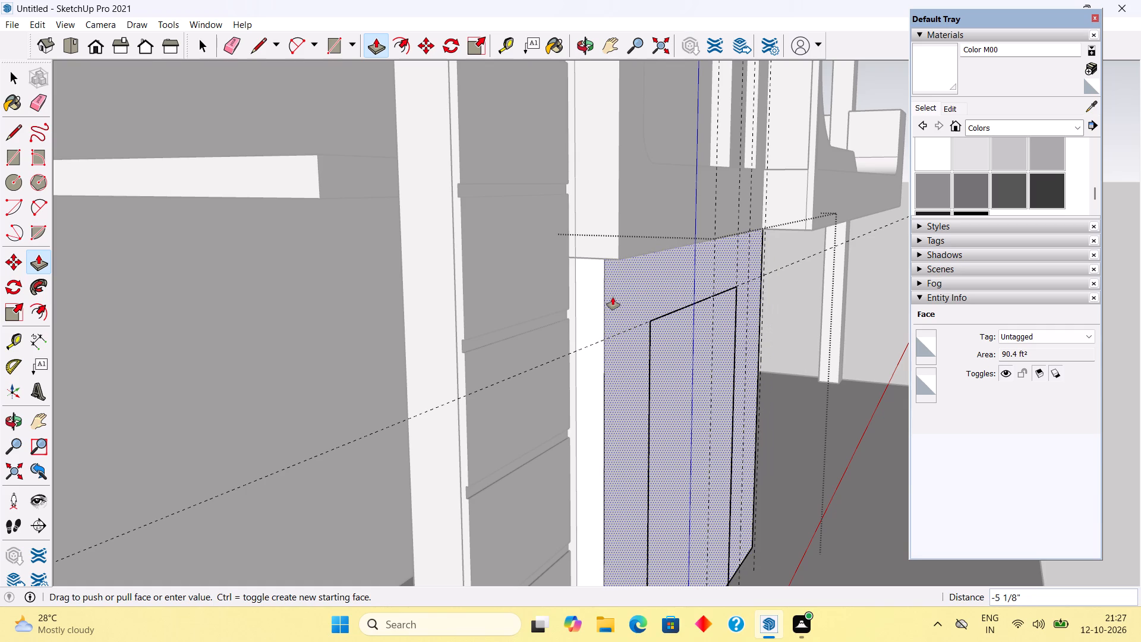
left_click(613, 297)
key("space")
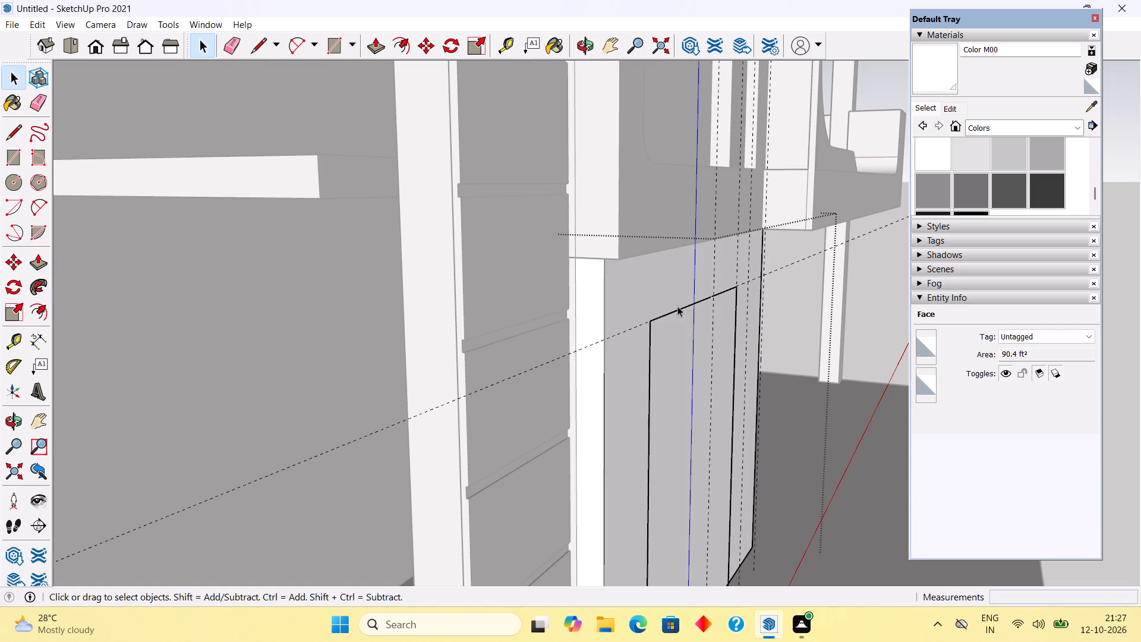
left_click(855, 322)
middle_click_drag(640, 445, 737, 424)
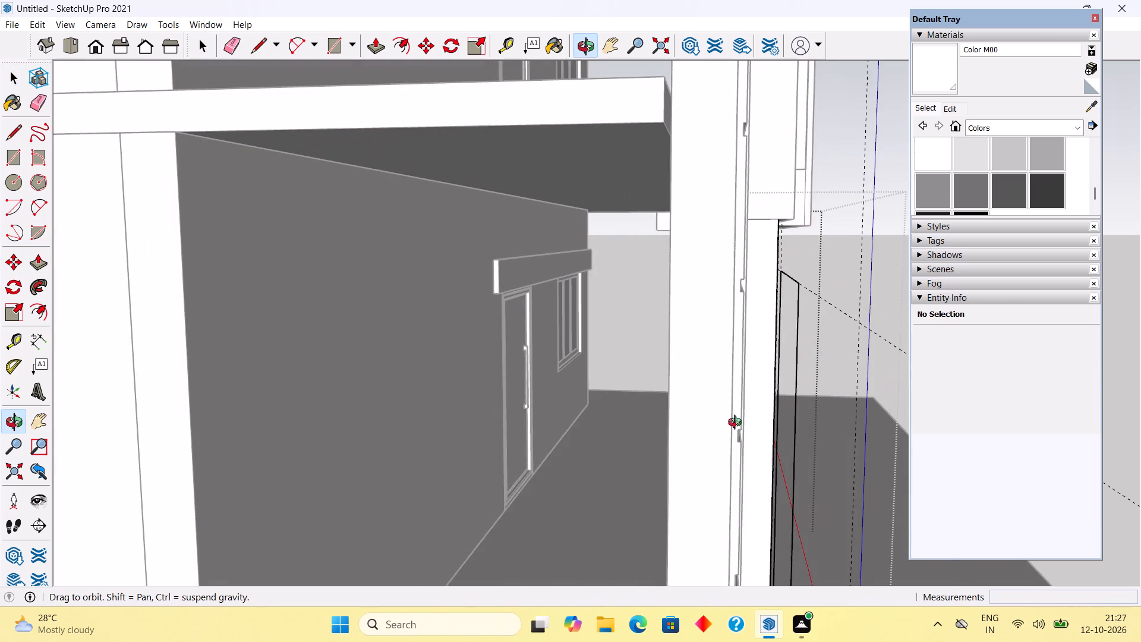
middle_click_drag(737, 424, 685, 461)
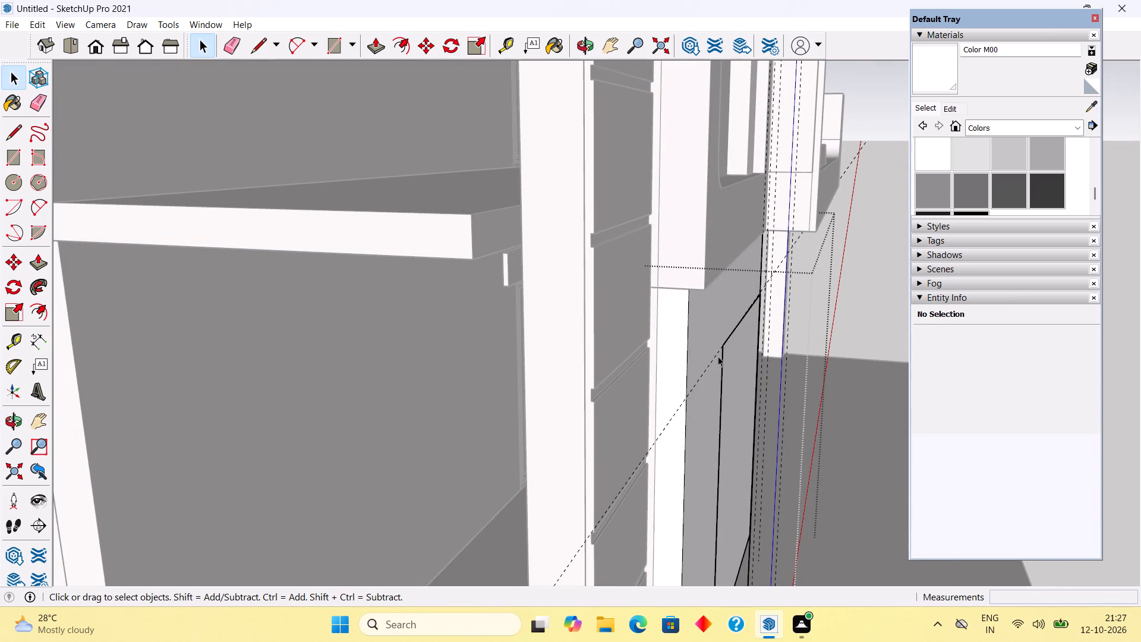
Delete the rectangle's leftover outline edges in front of the lower block's recessed front face.
left_click(724, 342)
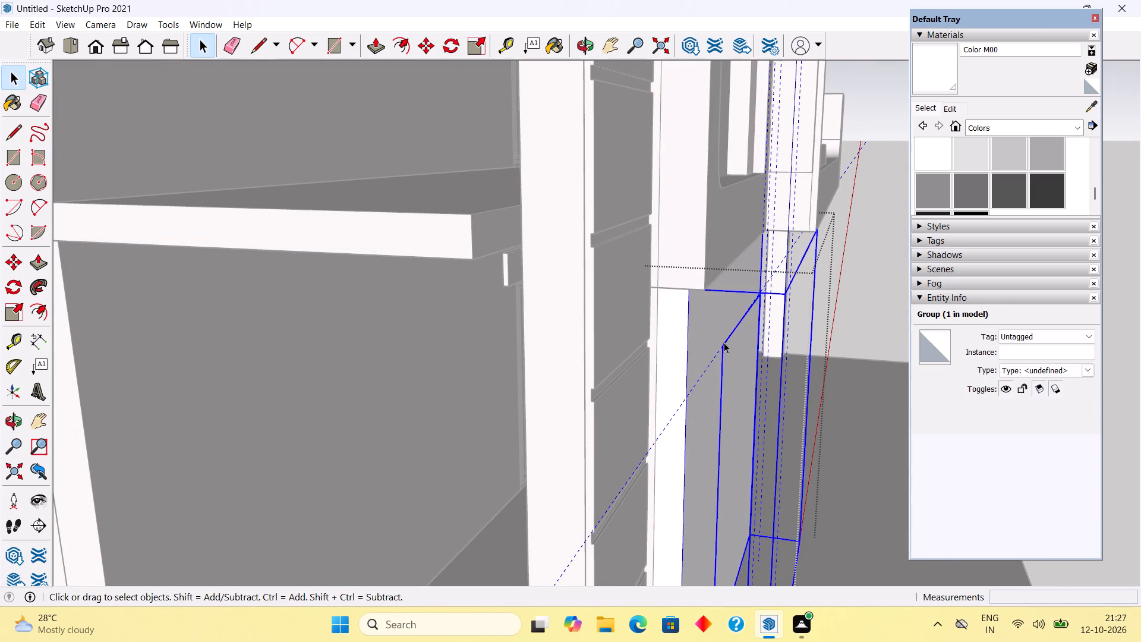
triple_click(724, 342)
key("Delete")
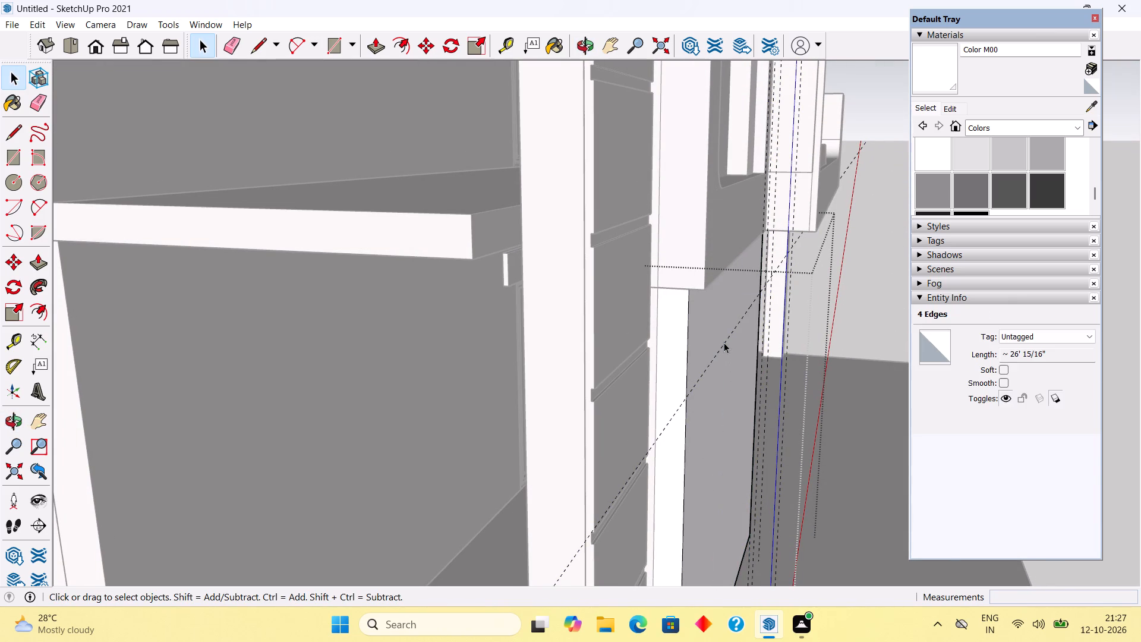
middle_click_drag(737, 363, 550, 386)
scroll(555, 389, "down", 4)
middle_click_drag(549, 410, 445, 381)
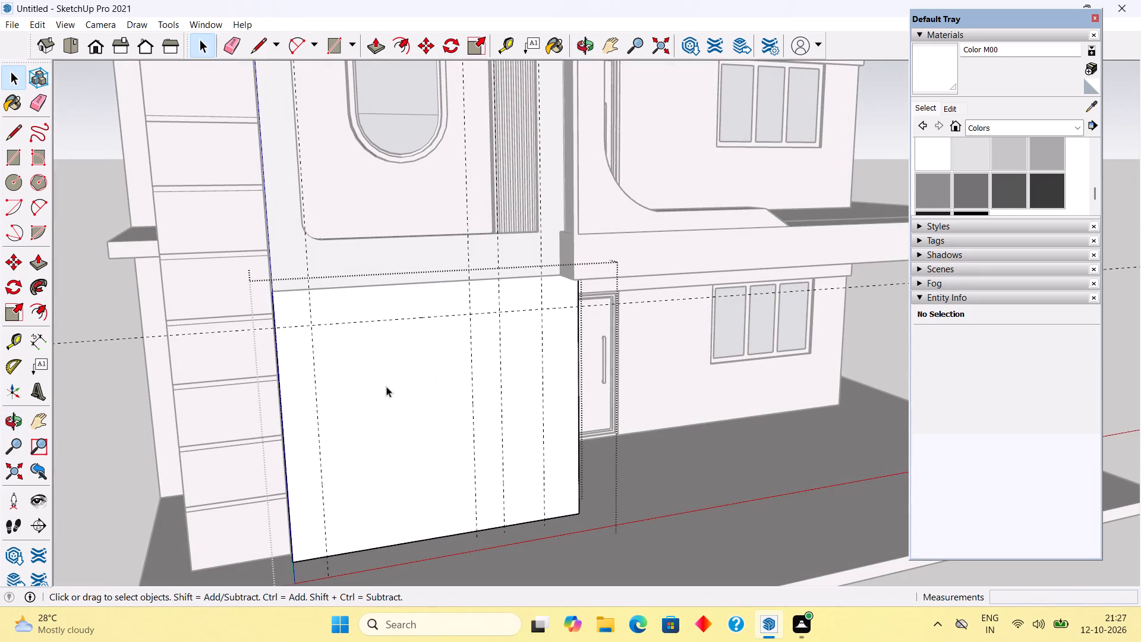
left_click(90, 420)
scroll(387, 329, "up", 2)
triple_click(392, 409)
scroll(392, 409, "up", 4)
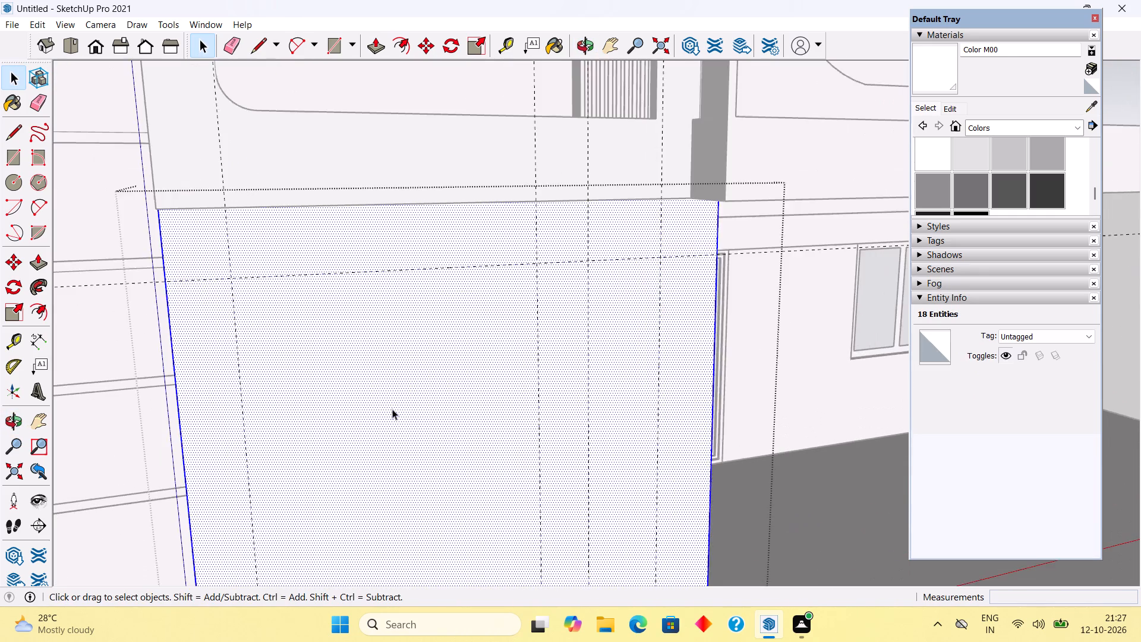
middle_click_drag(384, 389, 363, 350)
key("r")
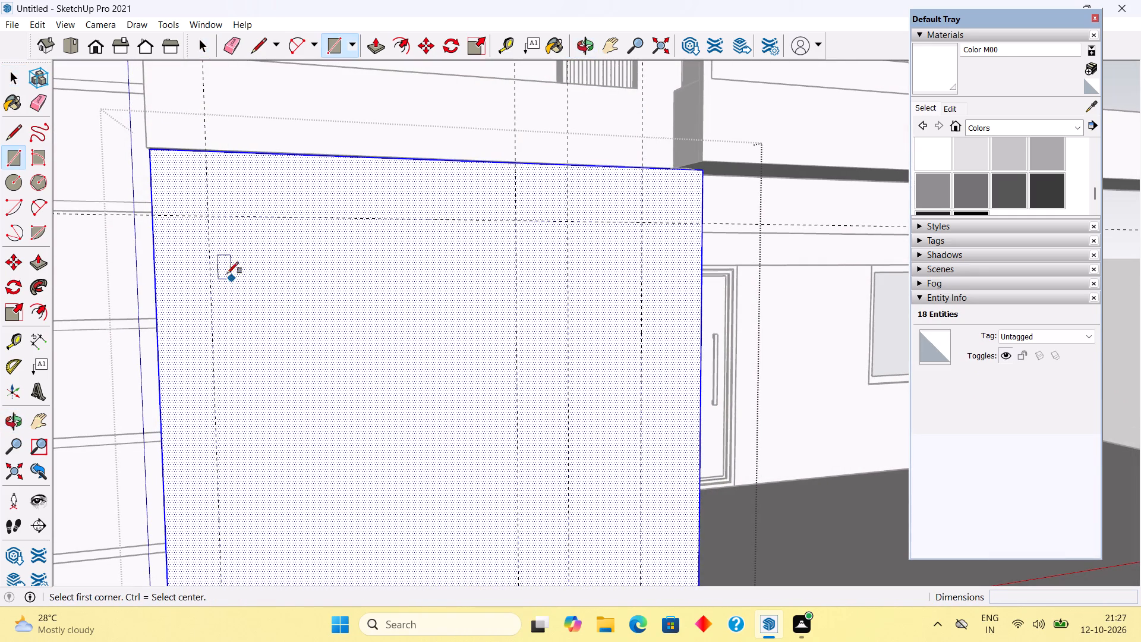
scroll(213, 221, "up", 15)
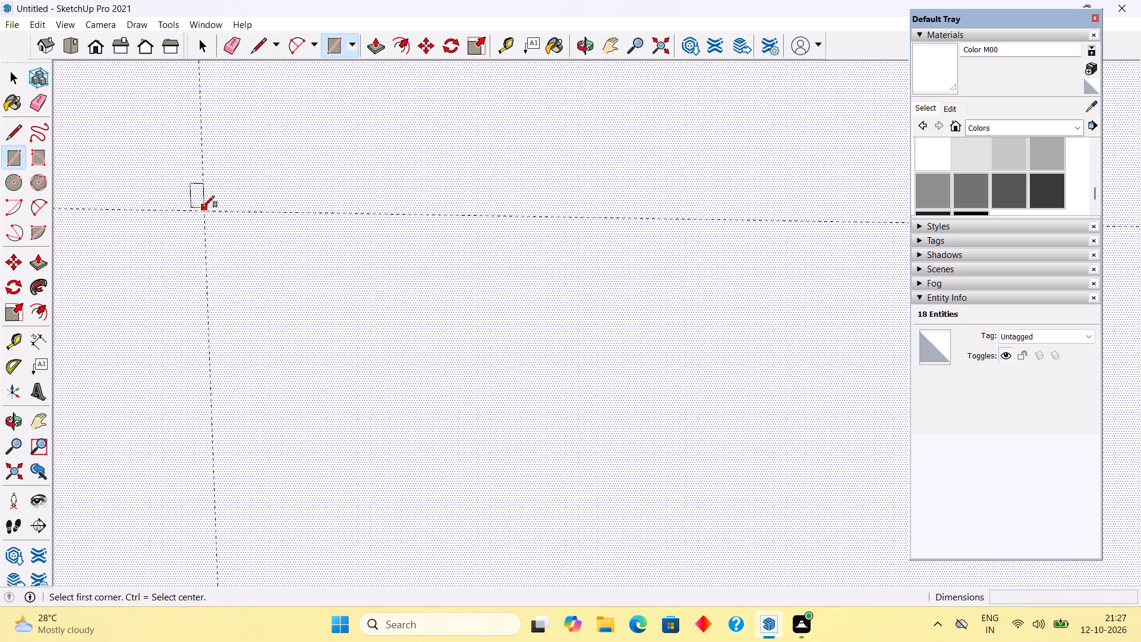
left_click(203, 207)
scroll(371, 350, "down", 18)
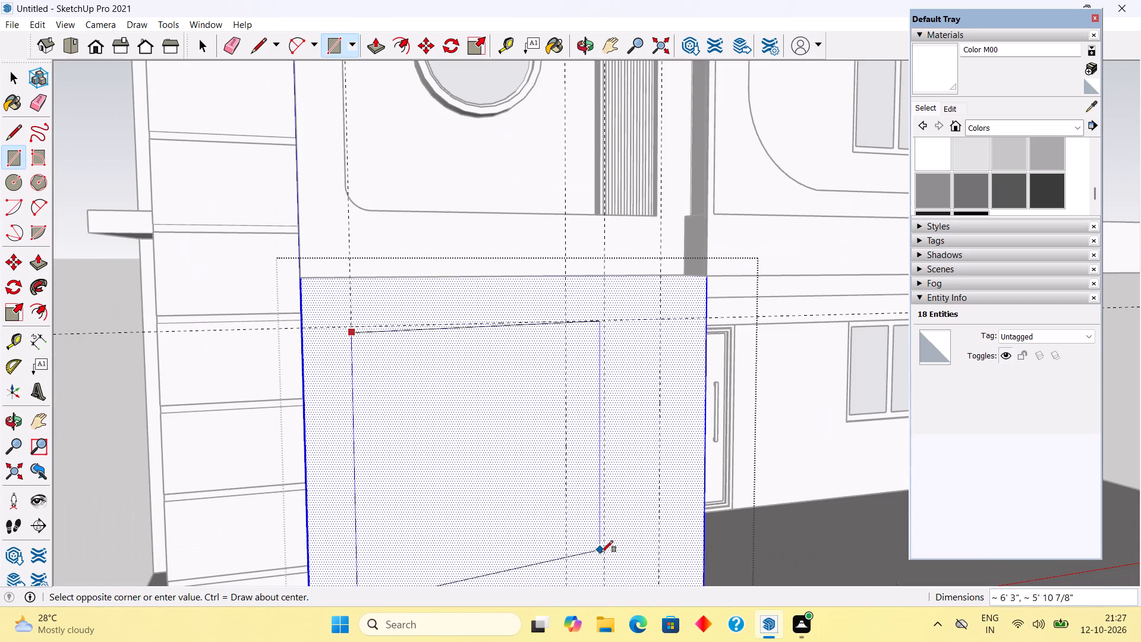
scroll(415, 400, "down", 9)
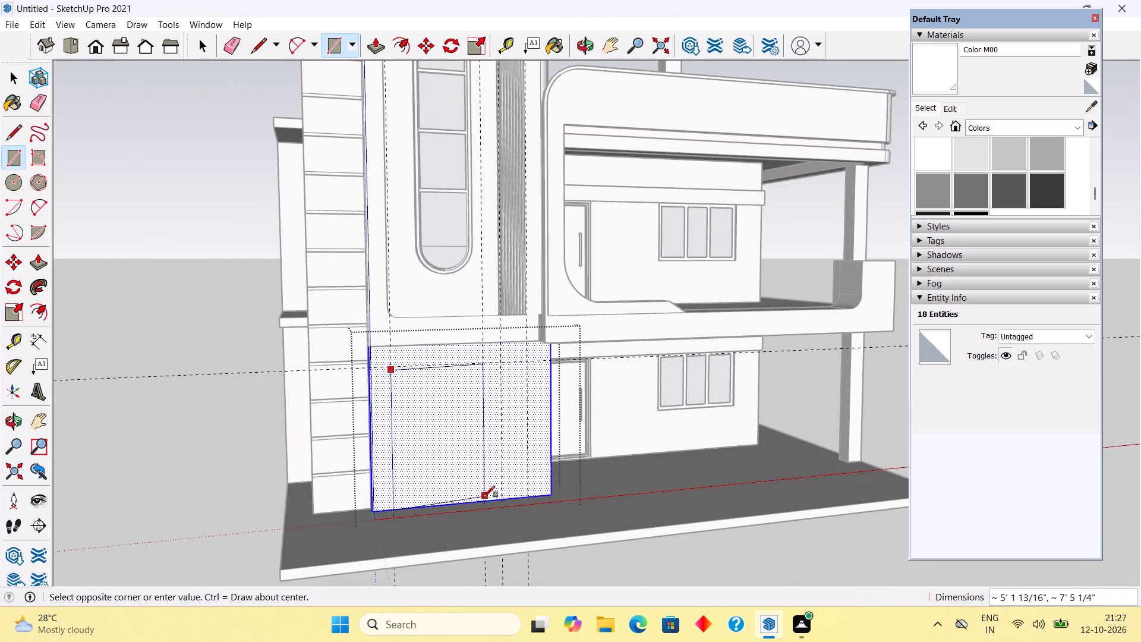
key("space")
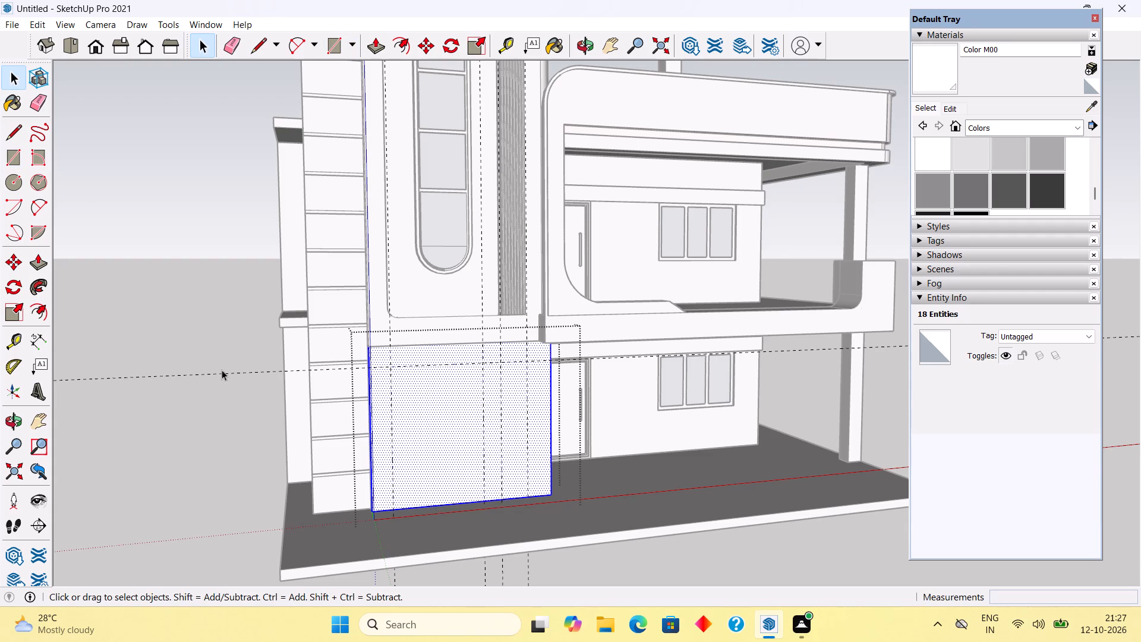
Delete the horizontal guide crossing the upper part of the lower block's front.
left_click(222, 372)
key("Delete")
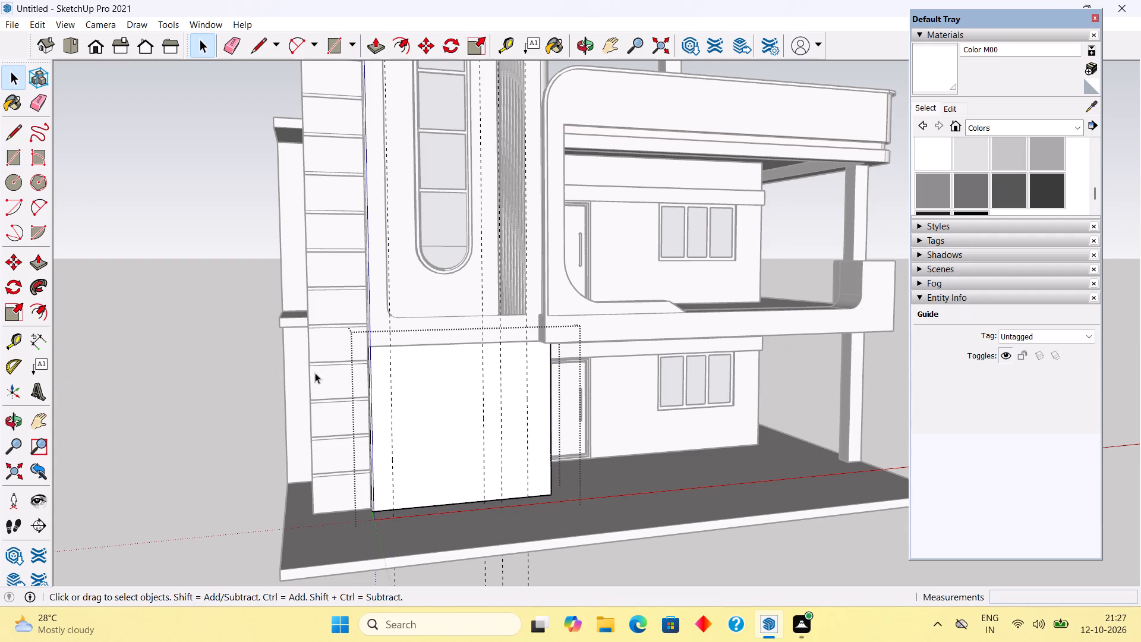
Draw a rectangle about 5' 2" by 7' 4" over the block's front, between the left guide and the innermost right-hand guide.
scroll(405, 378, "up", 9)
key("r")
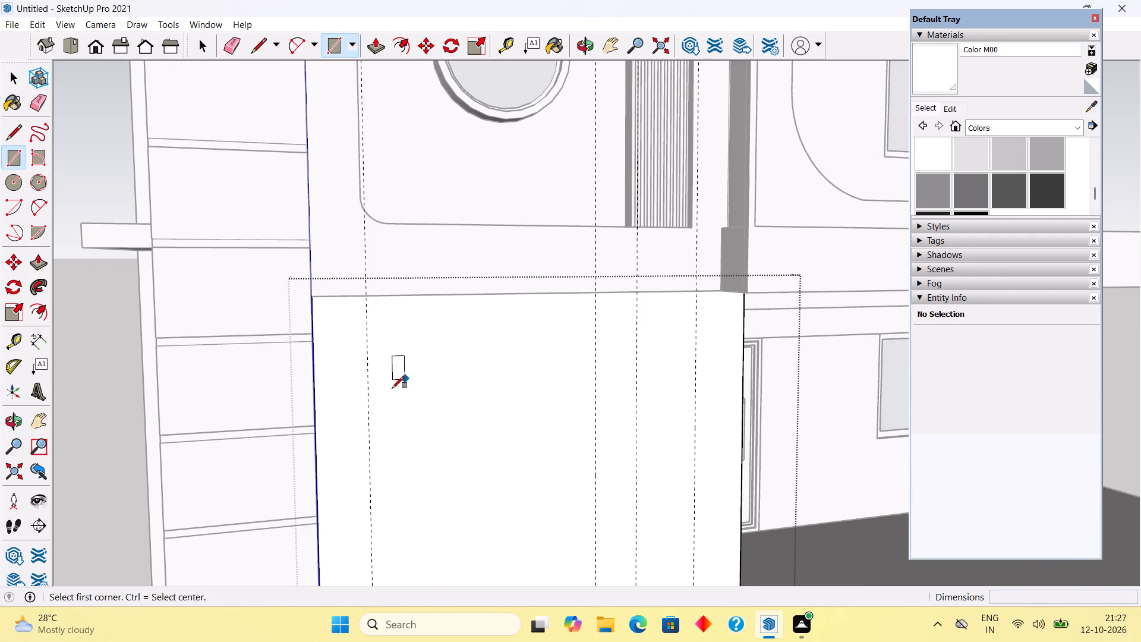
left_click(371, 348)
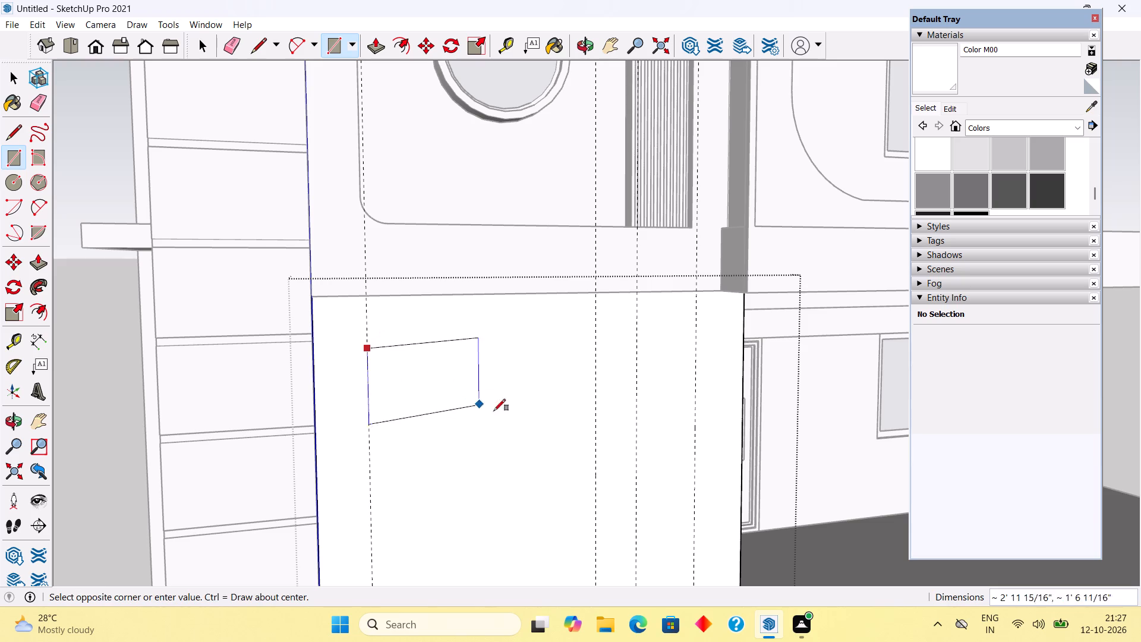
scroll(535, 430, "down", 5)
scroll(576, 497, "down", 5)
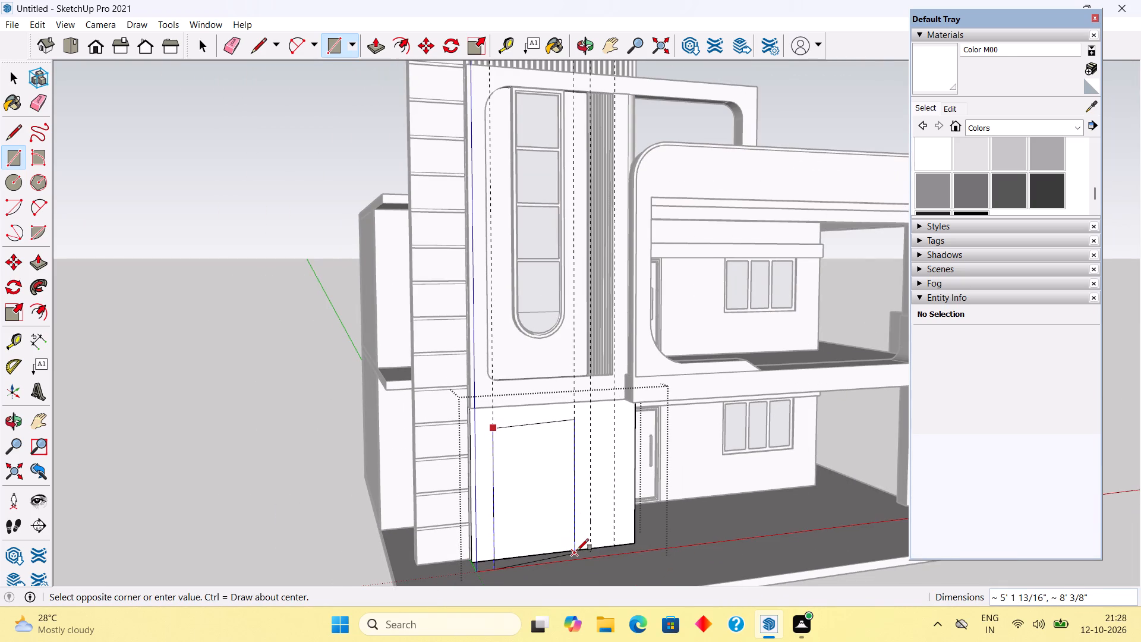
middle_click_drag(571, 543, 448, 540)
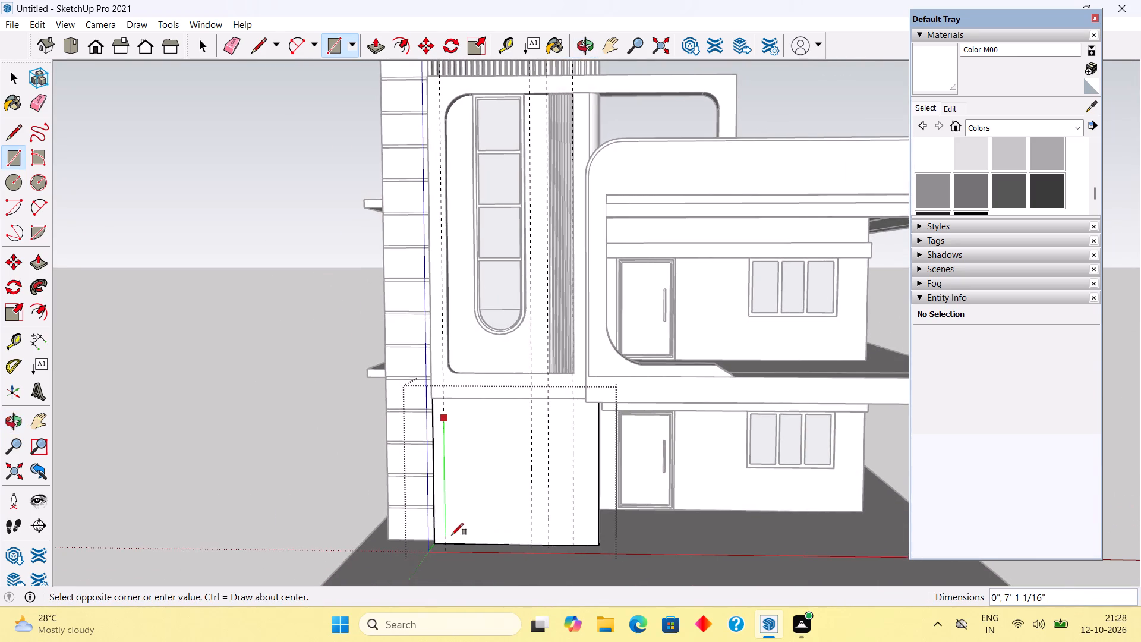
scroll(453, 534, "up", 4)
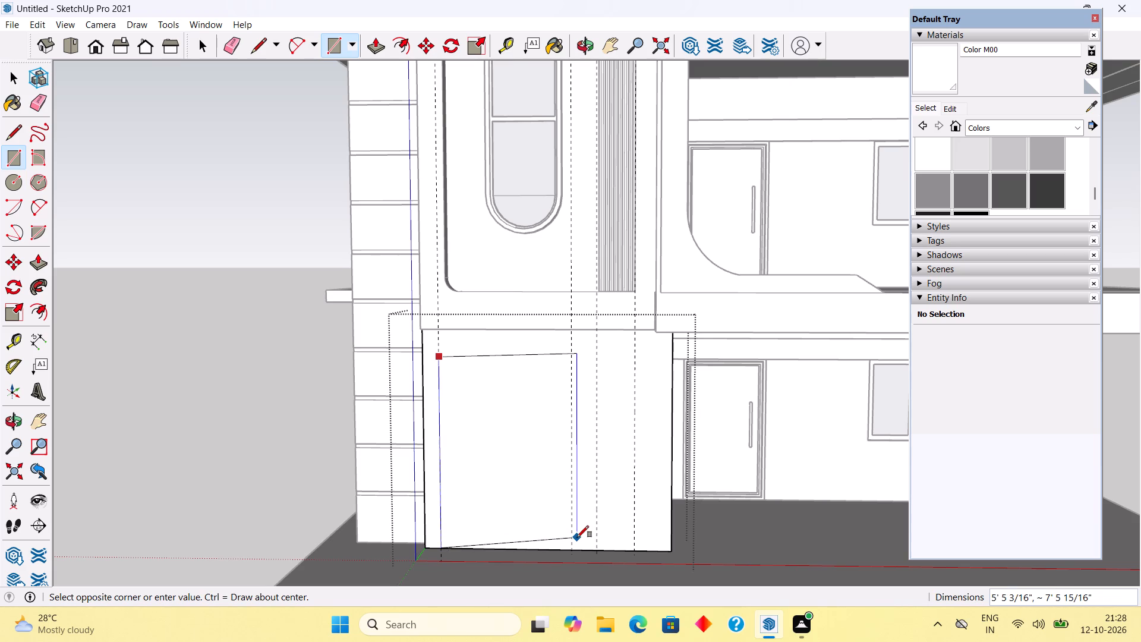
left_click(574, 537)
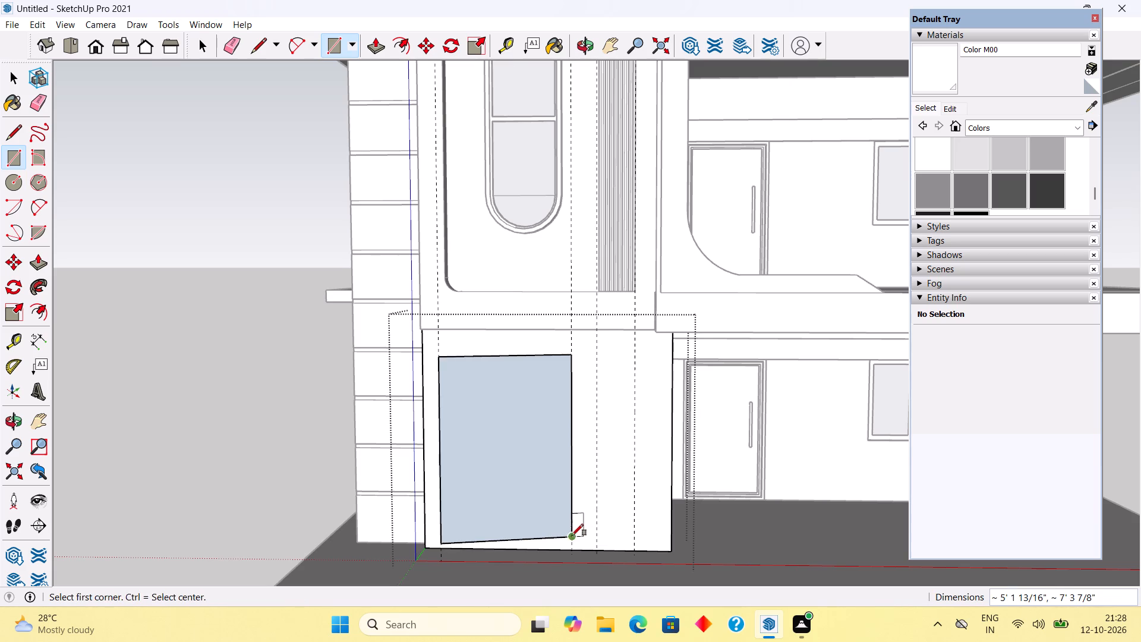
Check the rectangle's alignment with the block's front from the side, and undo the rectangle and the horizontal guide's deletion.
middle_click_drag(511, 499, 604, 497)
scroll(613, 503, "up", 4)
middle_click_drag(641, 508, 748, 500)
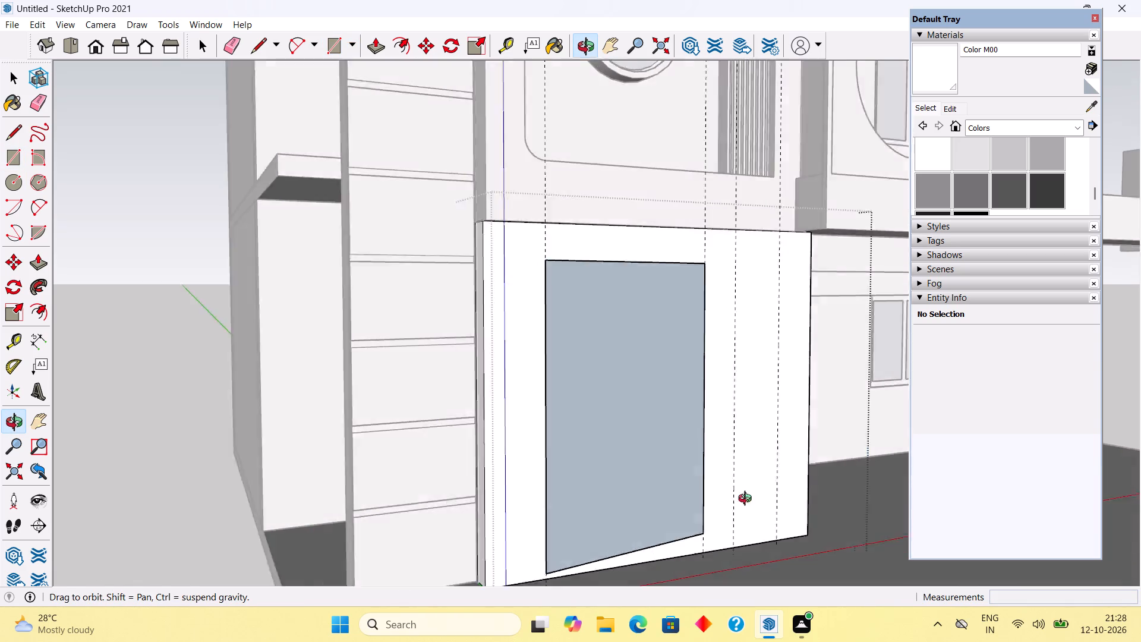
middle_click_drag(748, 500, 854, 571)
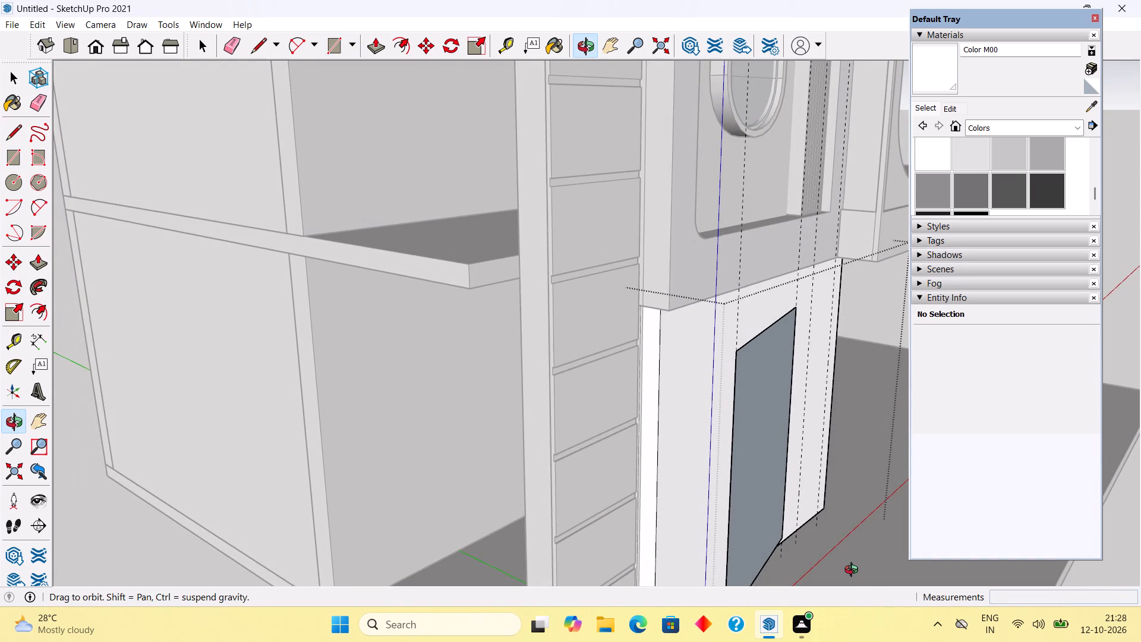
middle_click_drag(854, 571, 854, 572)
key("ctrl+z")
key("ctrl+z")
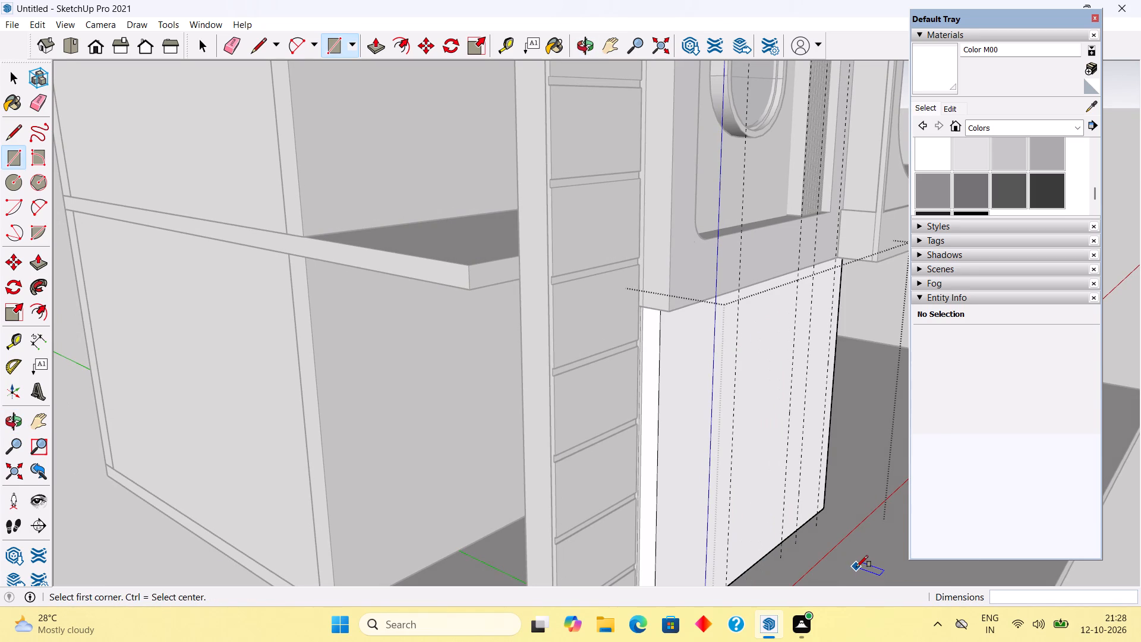
Delete the horizontal guide running across the lower block's front.
scroll(745, 473, "down", 2)
key("space")
left_click(736, 462)
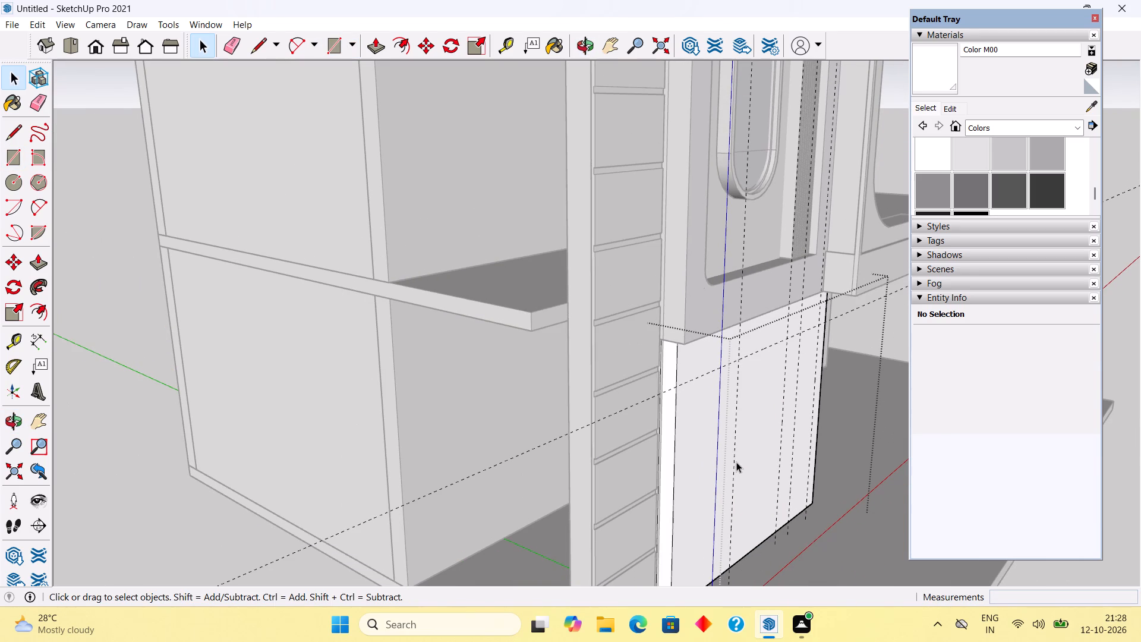
left_click(481, 470)
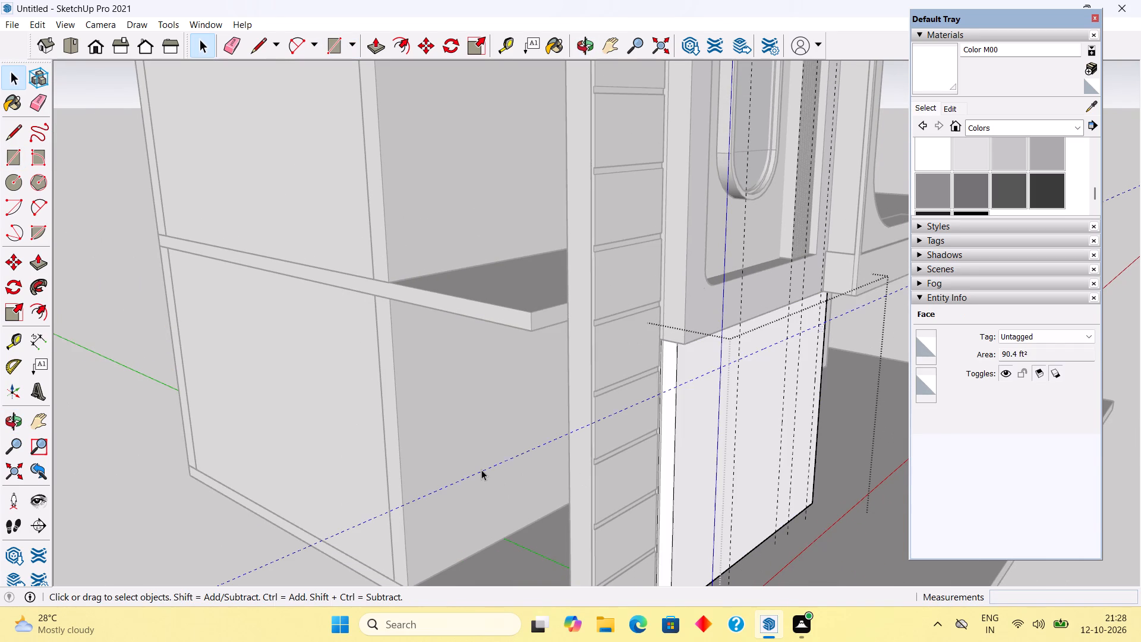
key("Delete")
Delete the four vertical guides over the lower block's front: the three right-hand ones and the left one.
scroll(771, 407, "down", 5)
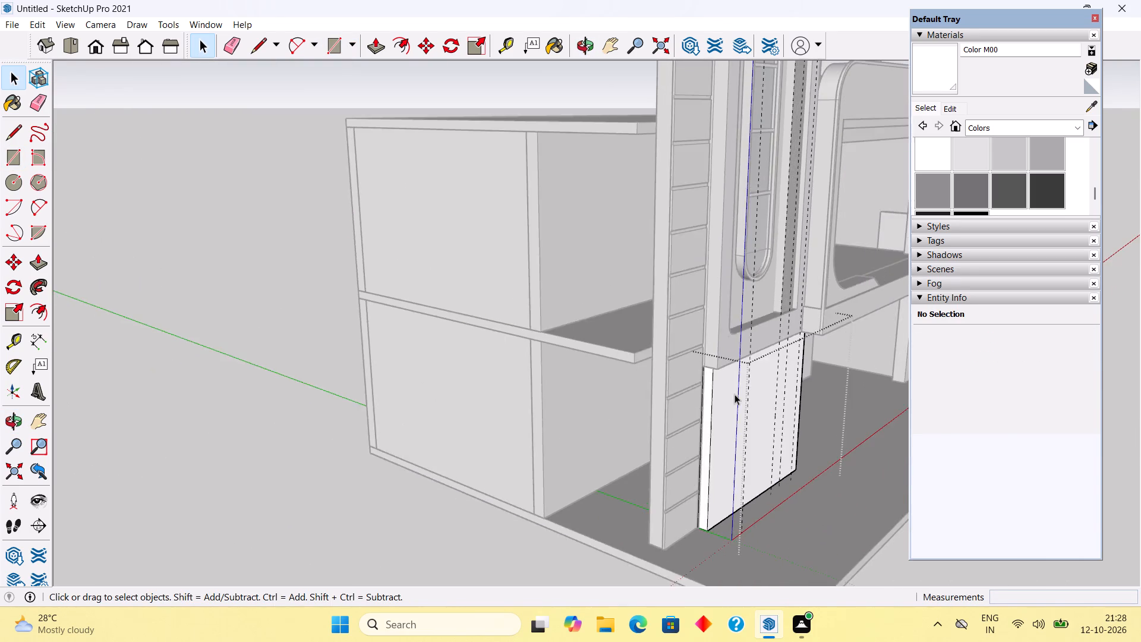
scroll(735, 394, "down", 5)
middle_click_drag(811, 452, 525, 489)
scroll(662, 489, "up", 11)
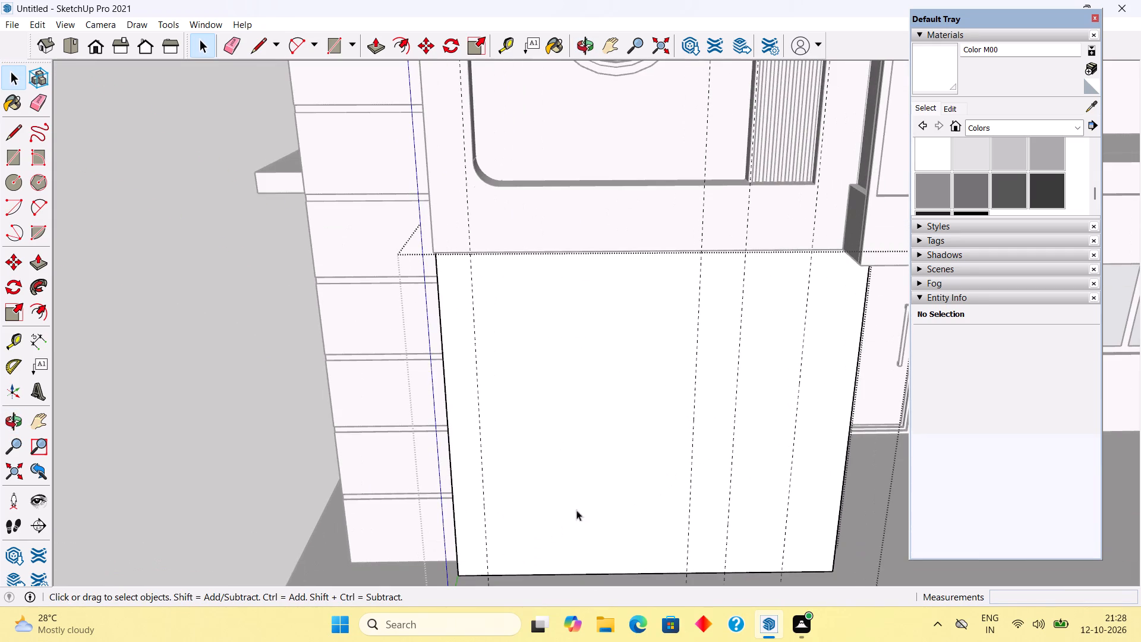
left_click(727, 552)
key("Delete")
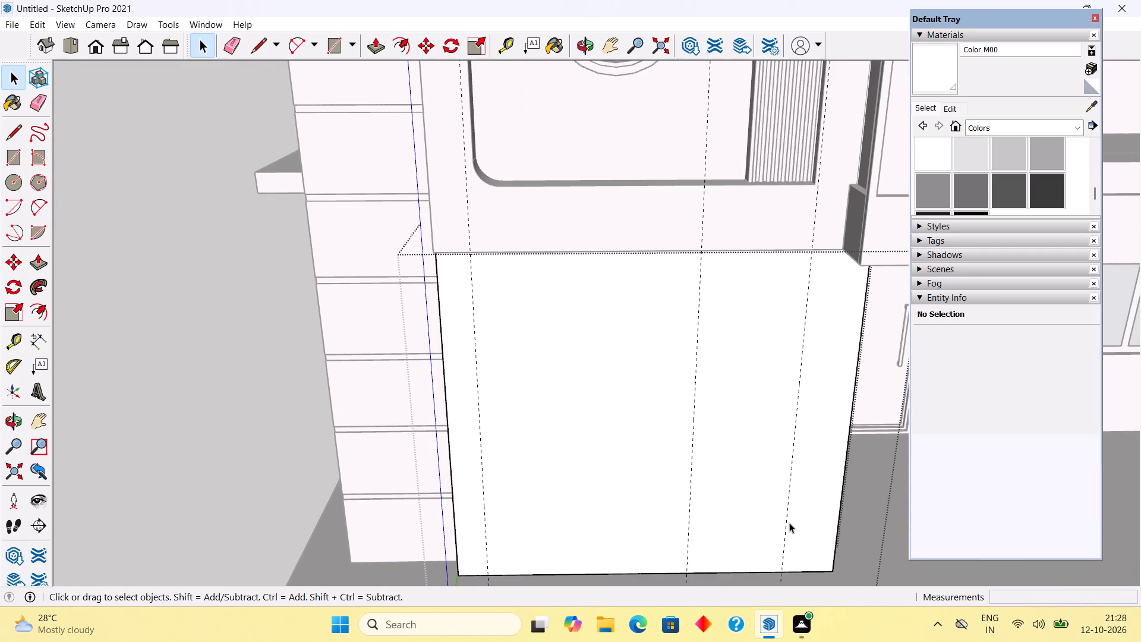
left_click(789, 523)
left_click(787, 529)
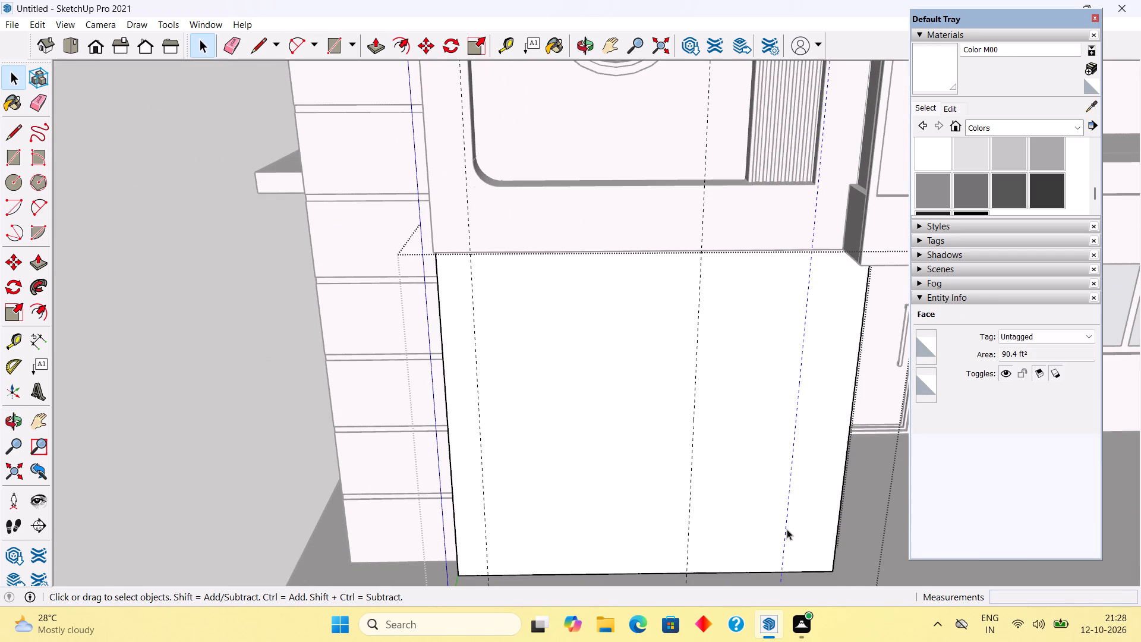
key("Delete")
left_click(687, 527)
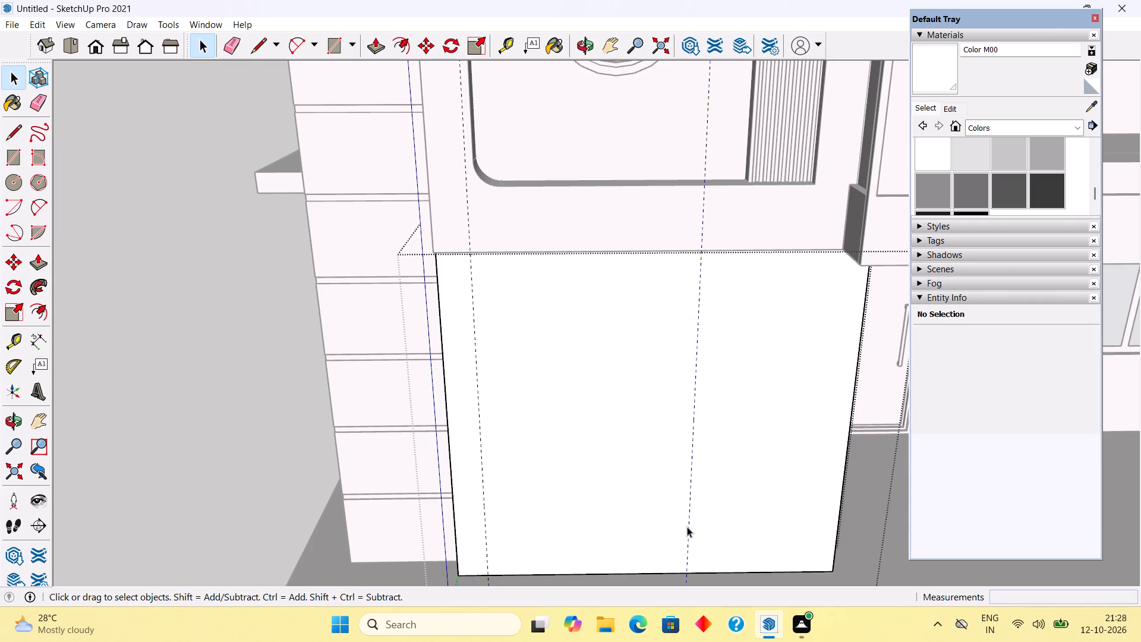
key("Delete")
left_click(483, 487)
key("Delete")
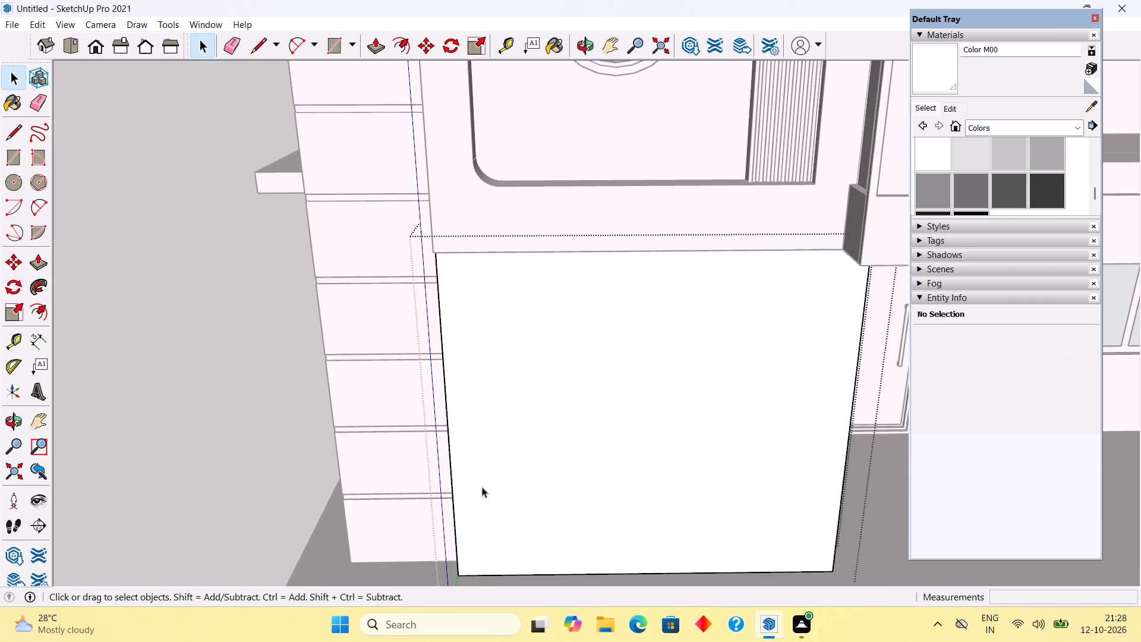
Draw a rectangle about 5' 1" by 7' 9" on the block's front face, from near its upper-left corner down to the bottom edge.
scroll(482, 487, "down", 5)
middle_click_drag(736, 495, 721, 321)
middle_click_drag(721, 342, 734, 388)
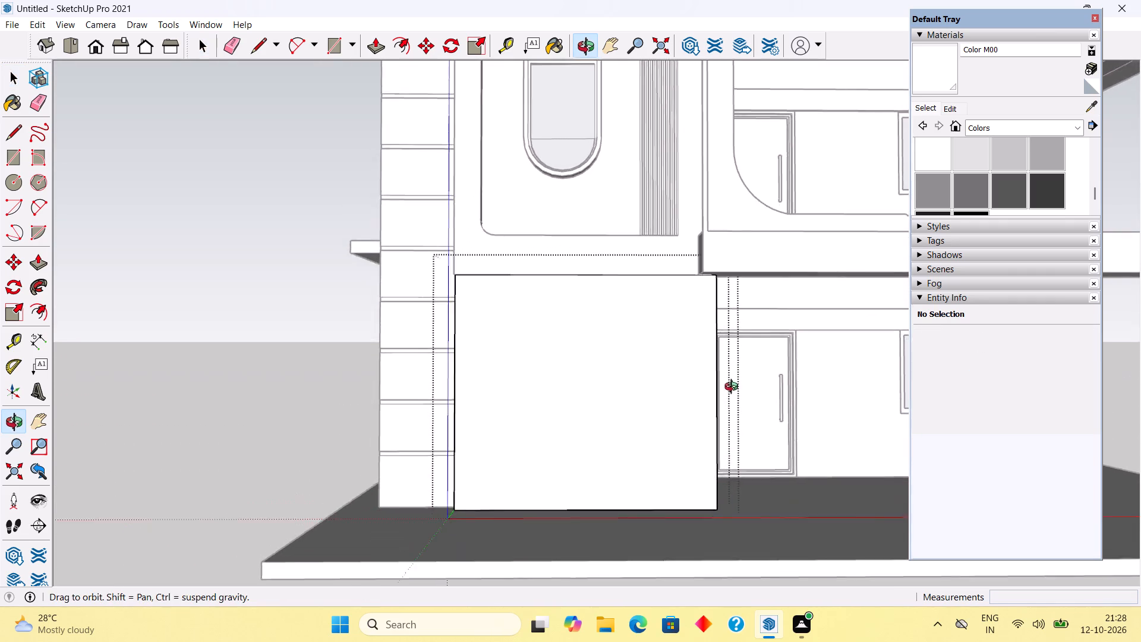
middle_click_drag(734, 388, 735, 389)
scroll(735, 389, "up", 2)
key("r")
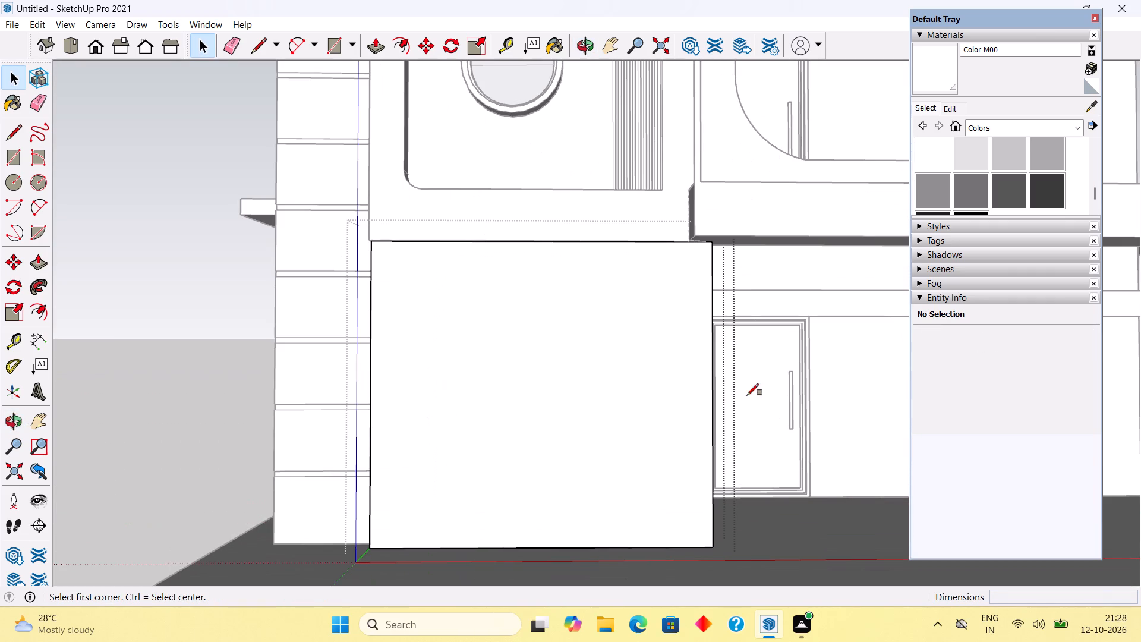
key("space")
left_click(624, 383)
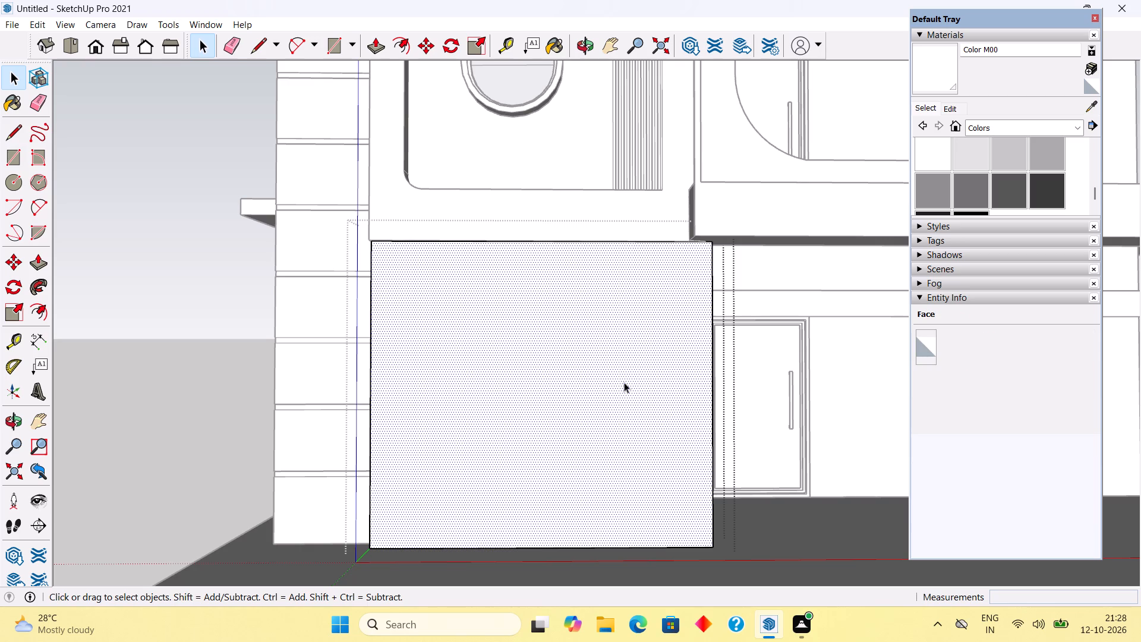
key("r")
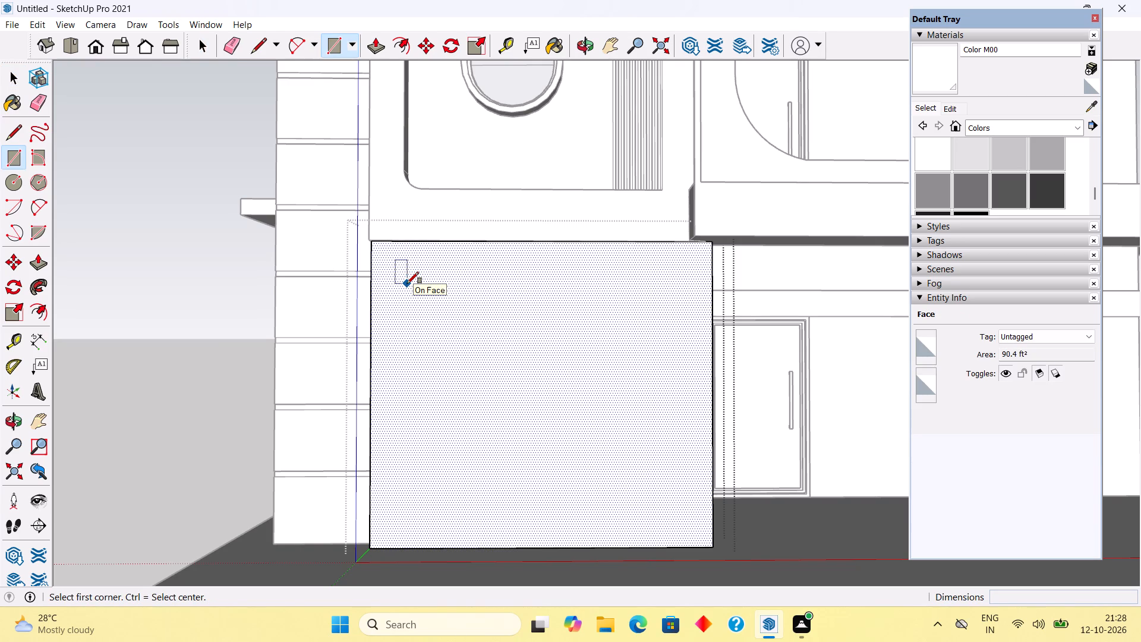
left_click(407, 284)
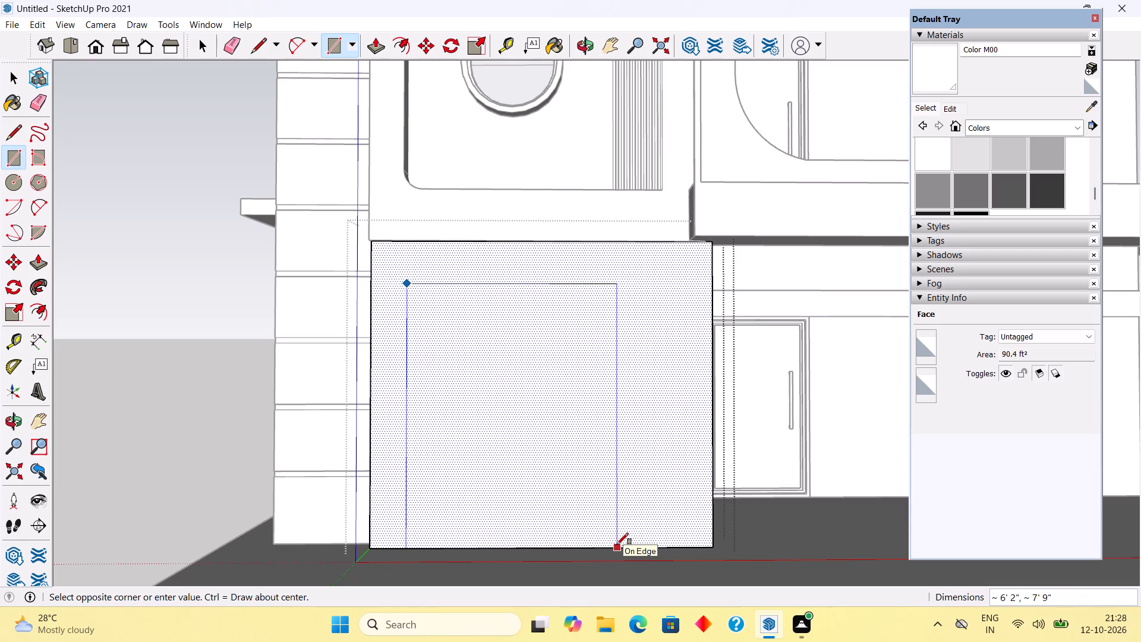
left_click(580, 547)
key("space")
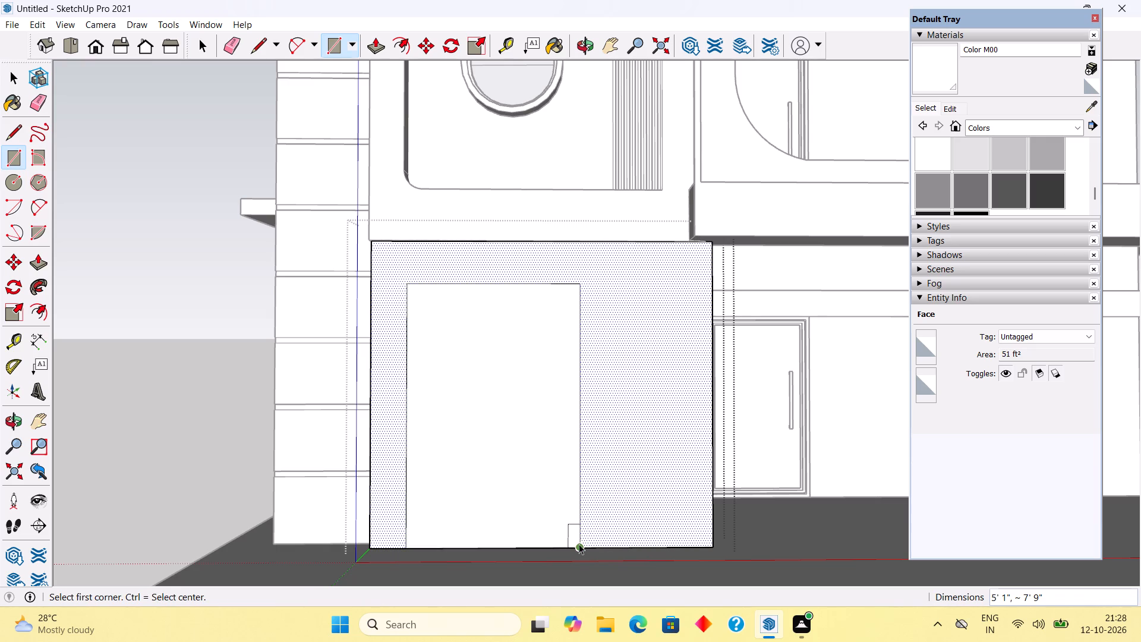
Round both upper corners of the rectangle on the block's front with tangent arcs of about 10 11/16" radius.
key("a")
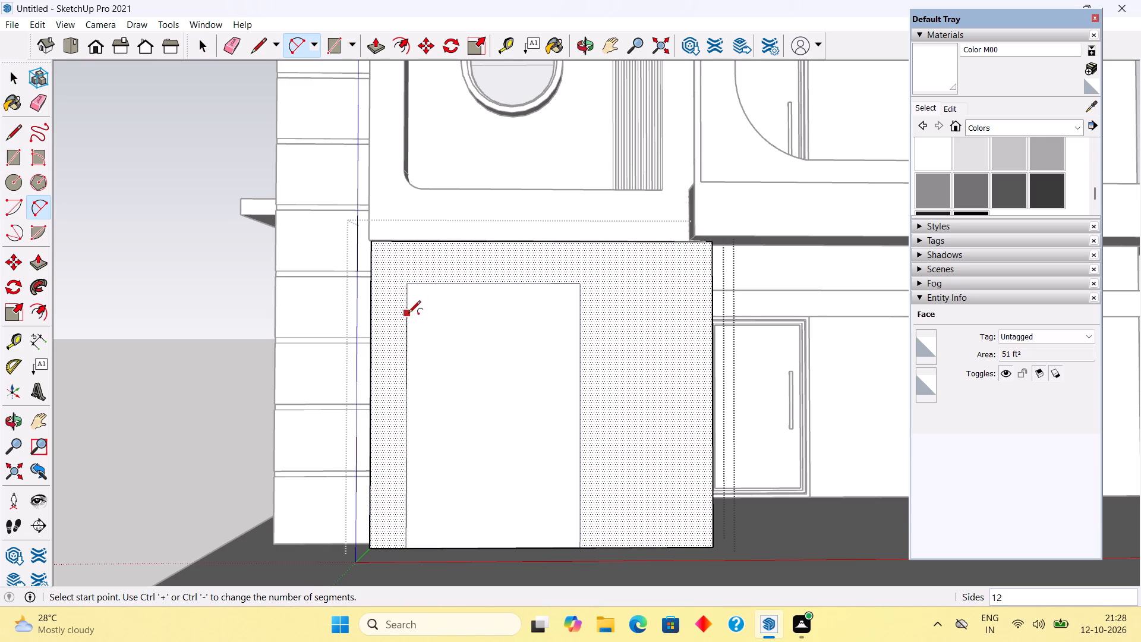
left_click(408, 314)
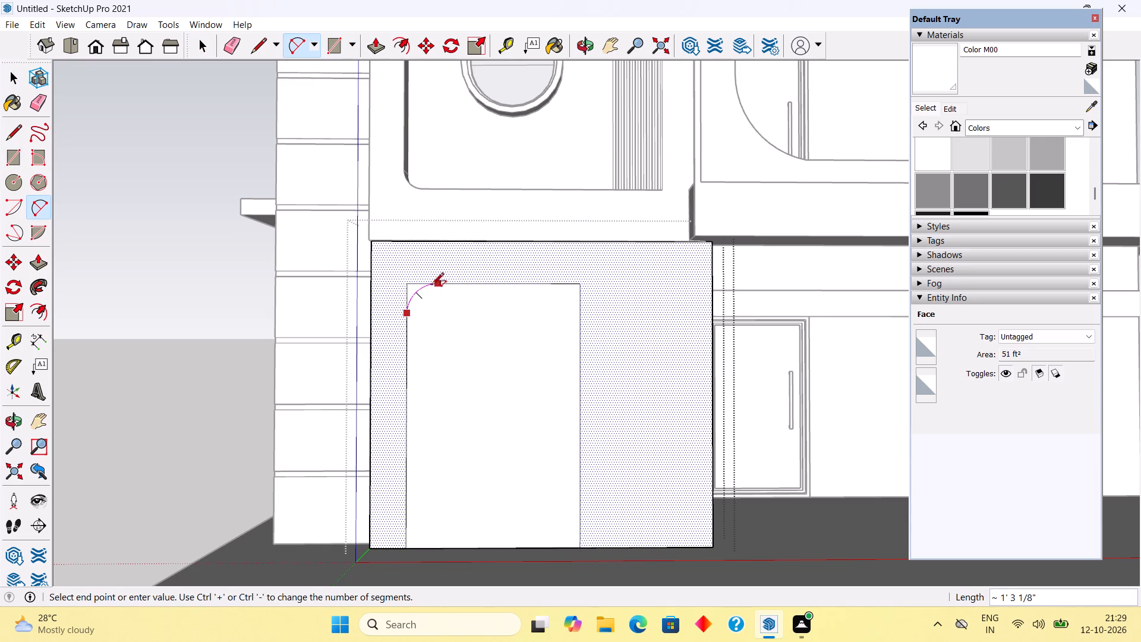
left_click(434, 286)
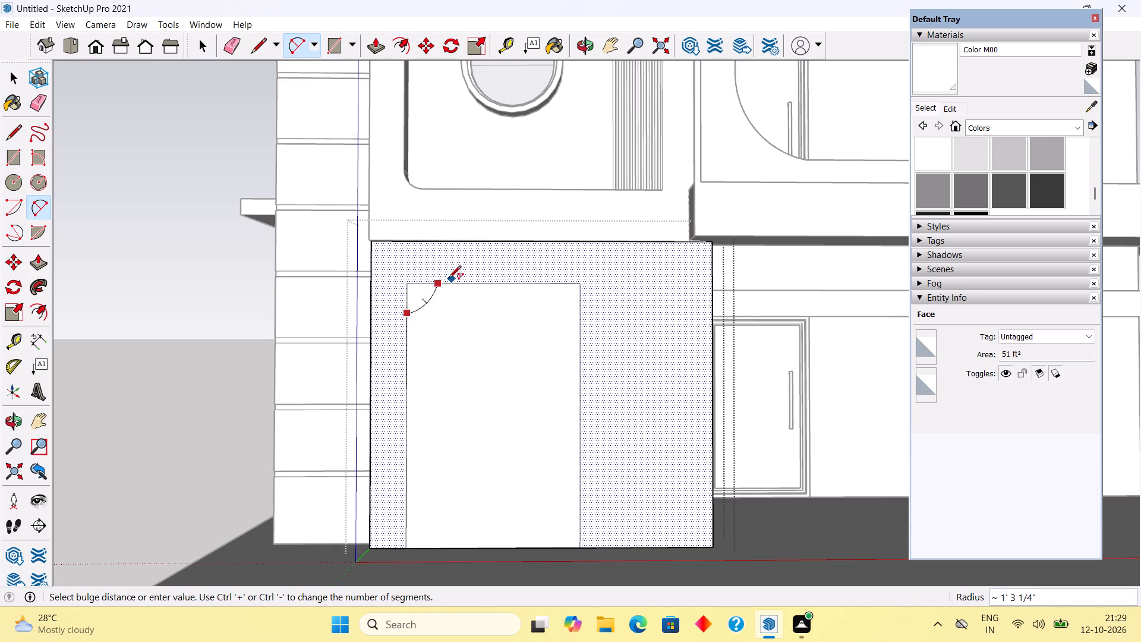
left_click(432, 279)
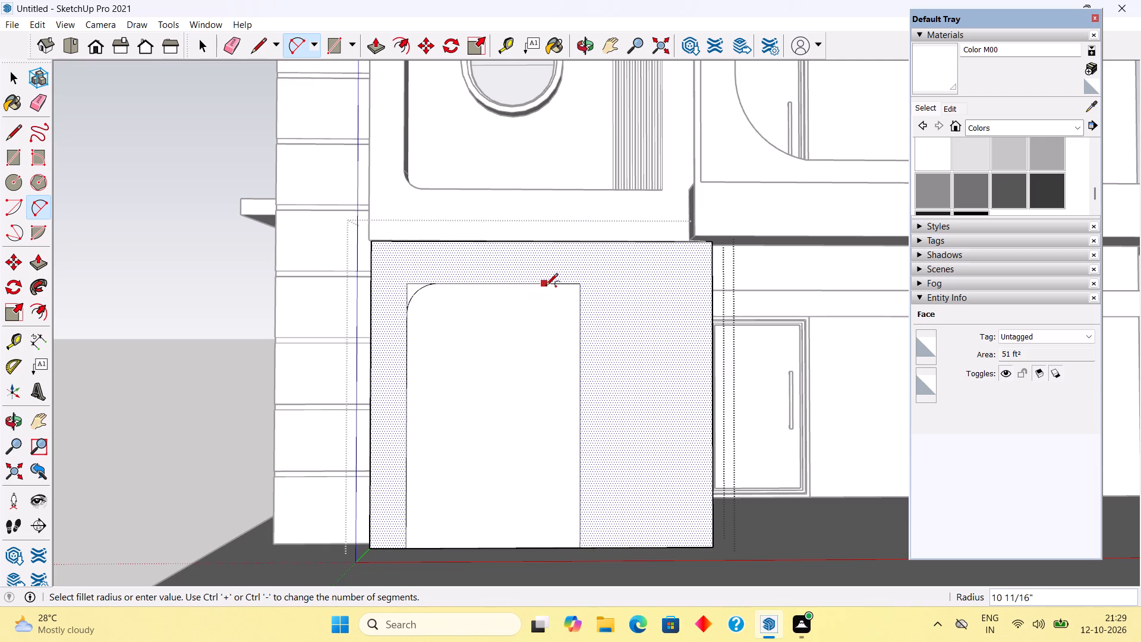
left_click(552, 287)
double_click(579, 311)
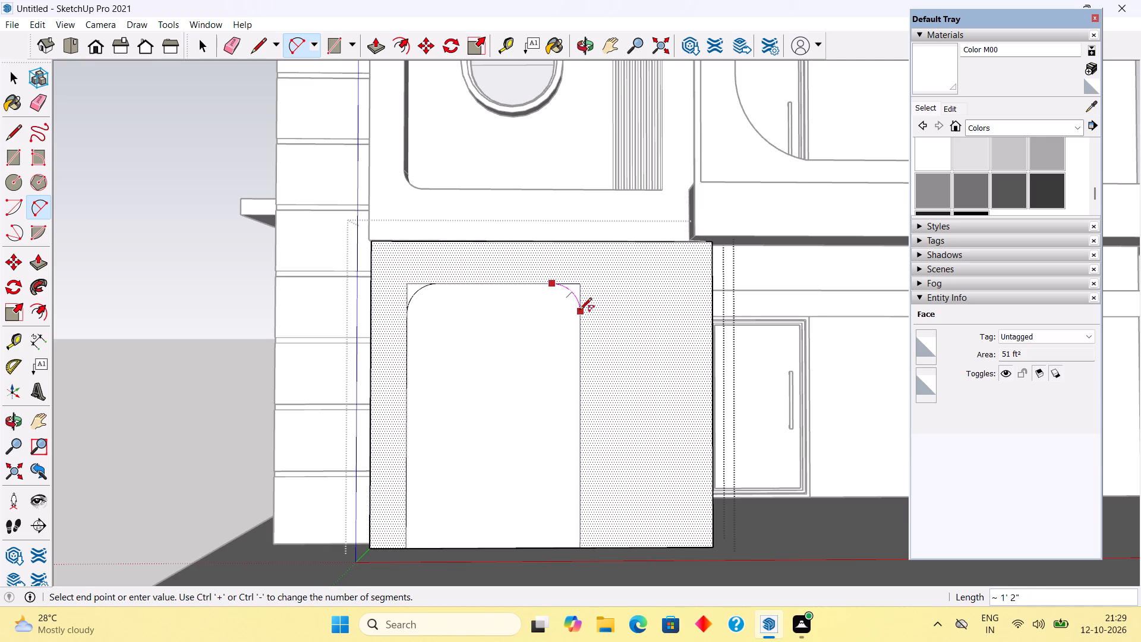
key("space")
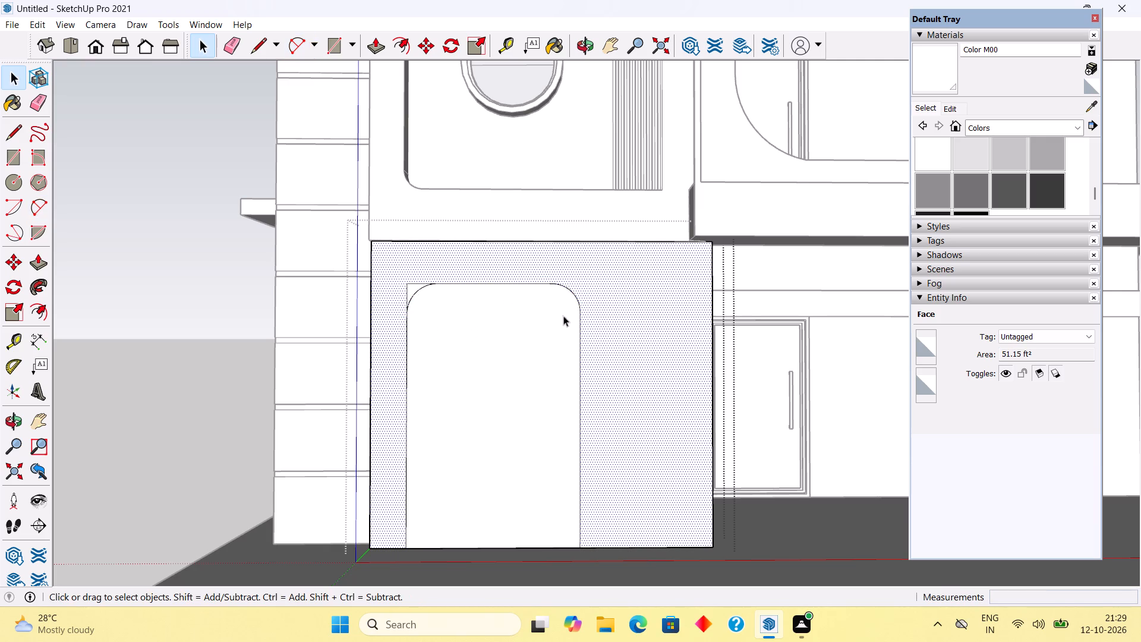
Delete the leftover square-corner edges outside the rounded upper-left corner of the opening outline.
scroll(409, 290, "up", 15)
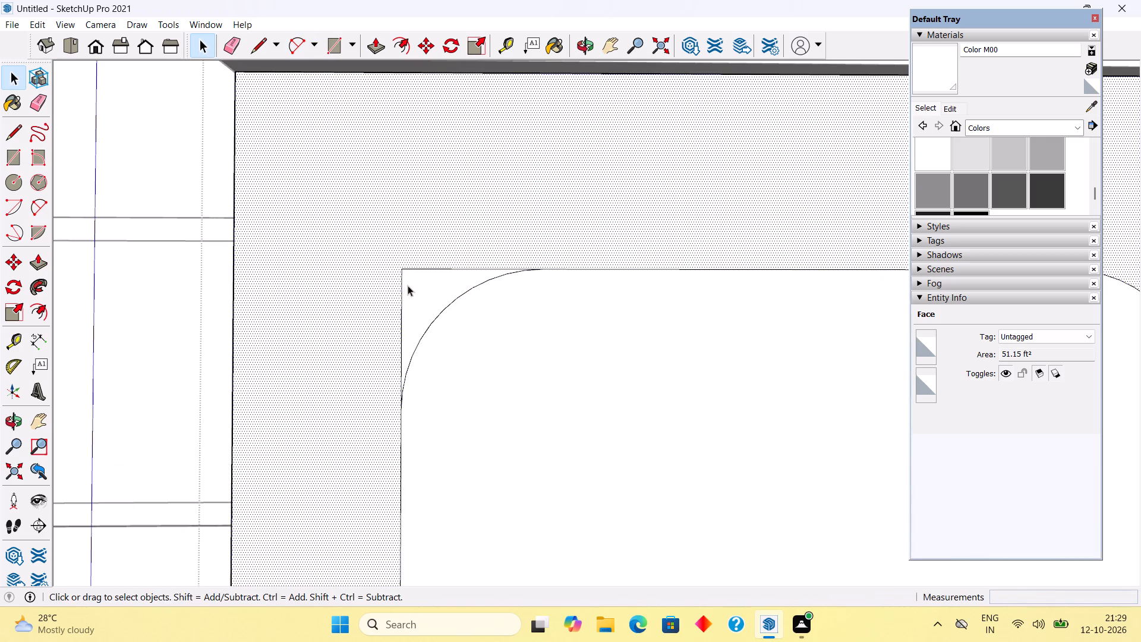
scroll(548, 278, "up", 10)
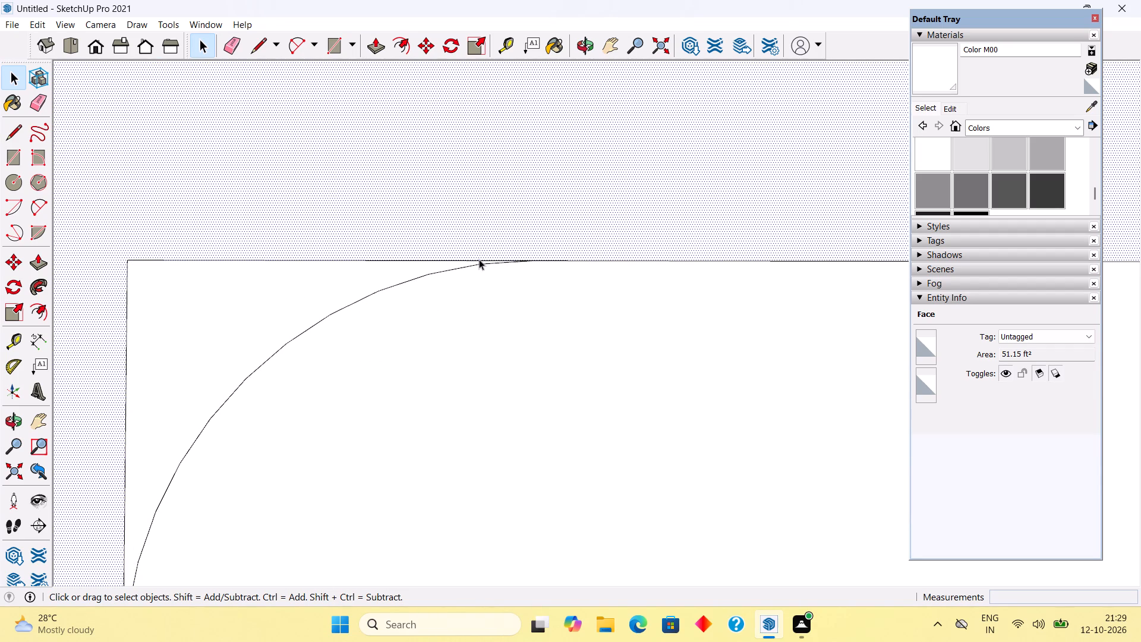
left_click(479, 259)
key("Delete")
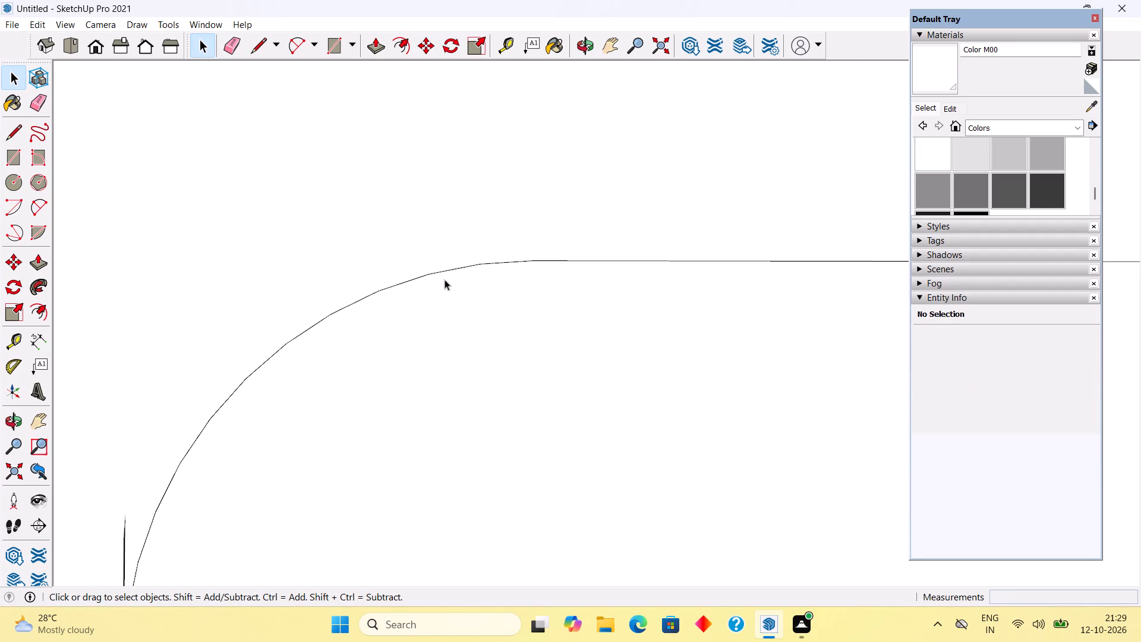
scroll(408, 285, "down", 5)
scroll(366, 253, "down", 6)
scroll(276, 383, "up", 4)
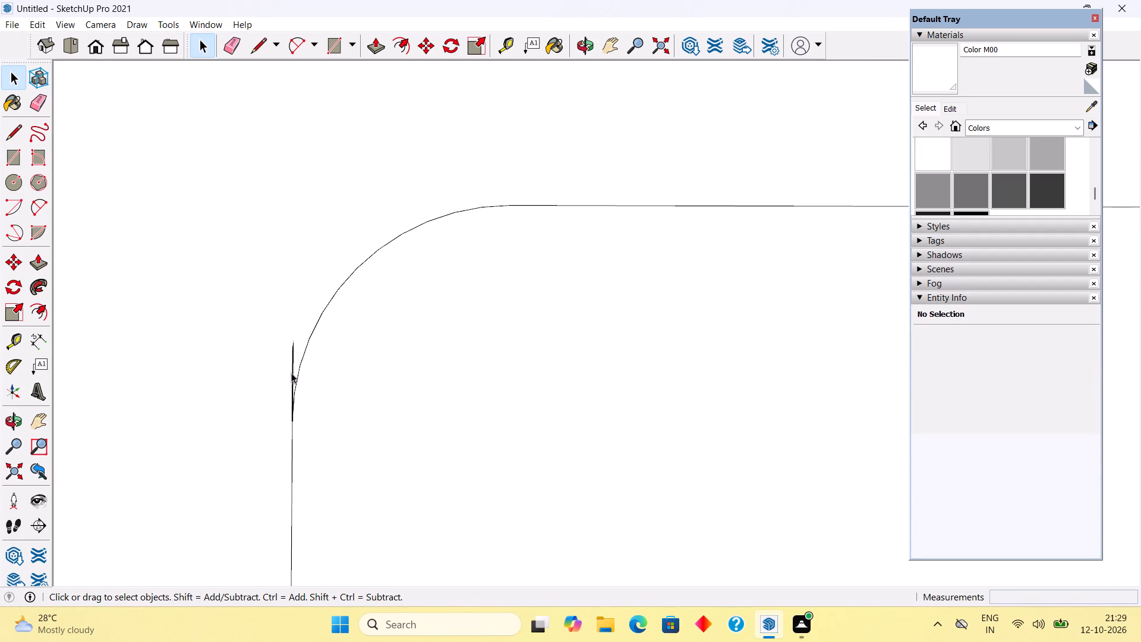
left_click(292, 372)
key("Delete")
scroll(297, 345, "down", 6)
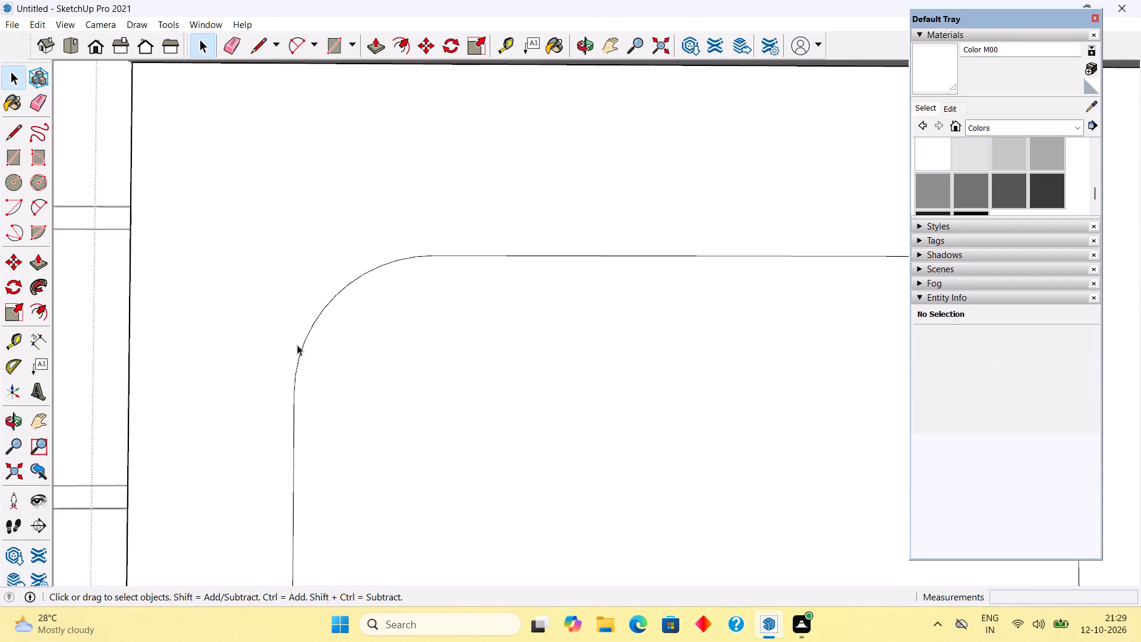
scroll(297, 345, "down", 12)
Push the round-cornered face on the lower block's front inward about 4 1/8" to form a recess.
left_click(427, 395)
scroll(431, 370, "down", 7)
middle_click_drag(464, 375, 464, 398)
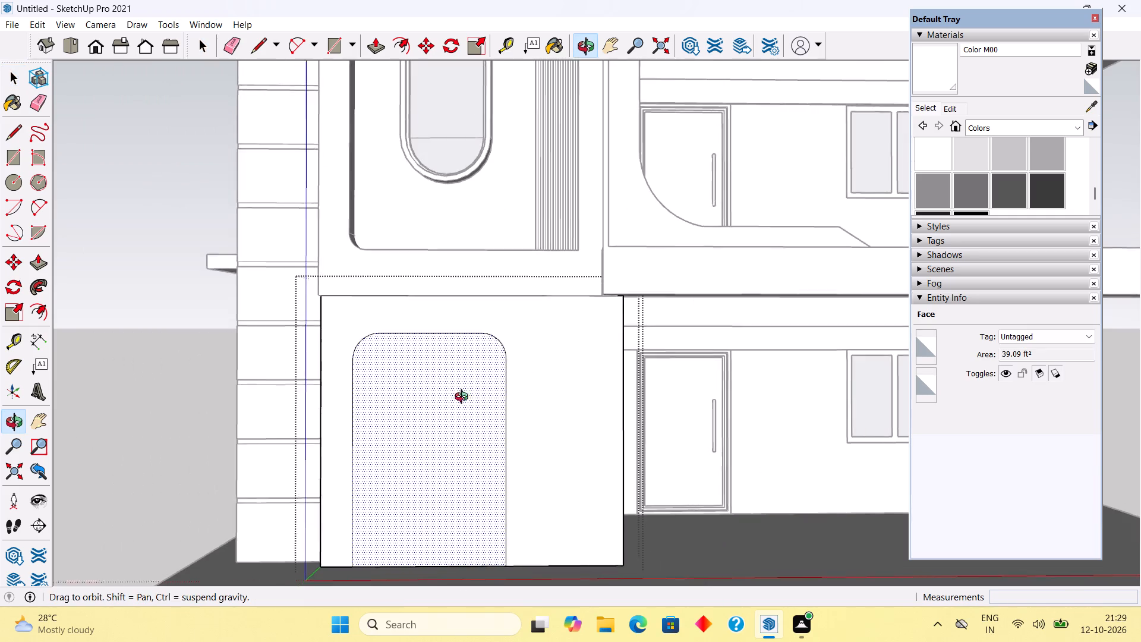
middle_click_drag(464, 398, 464, 443)
scroll(464, 443, "down", 4)
scroll(487, 533, "up", 2)
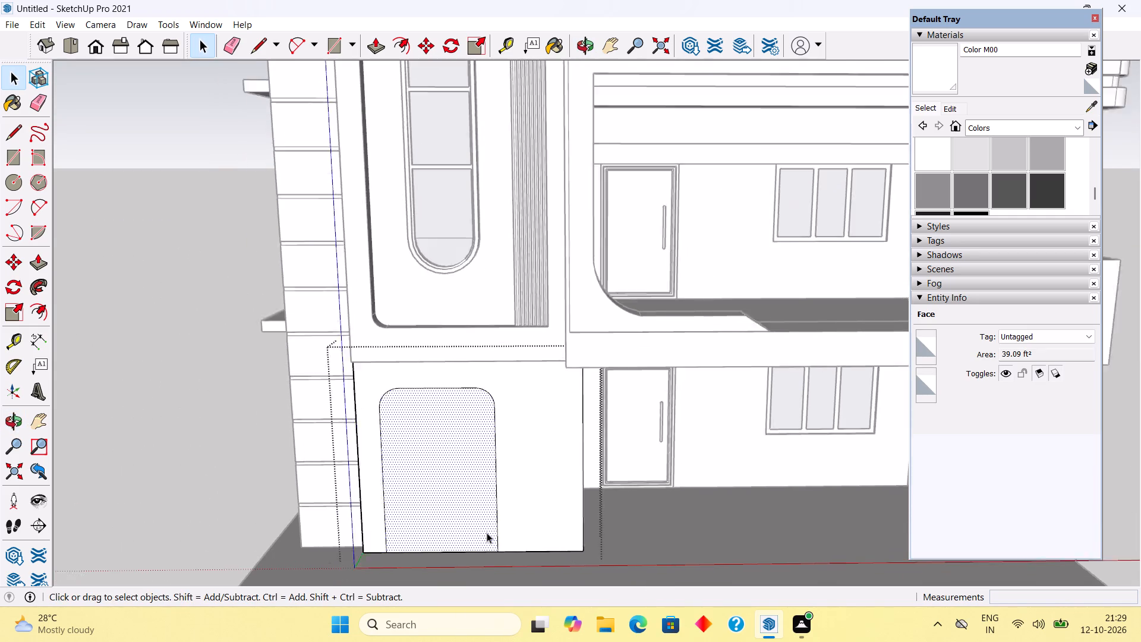
scroll(487, 533, "up", 3)
scroll(467, 374, "down", 3)
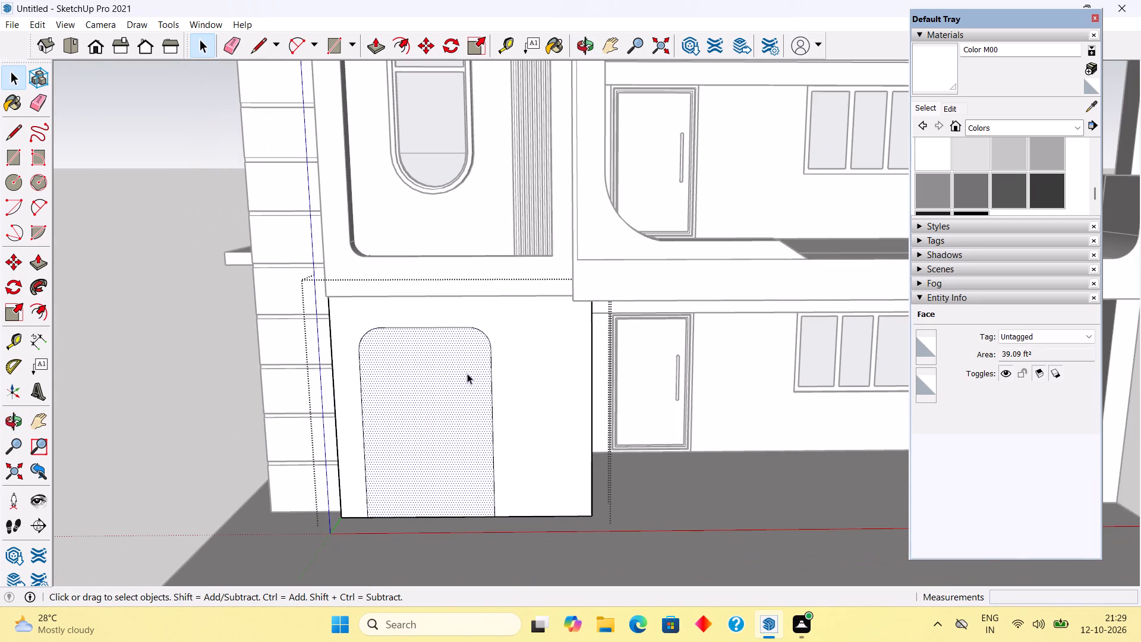
middle_click_drag(605, 383, 807, 363)
scroll(531, 454, "up", 4)
middle_click_drag(540, 452, 609, 468)
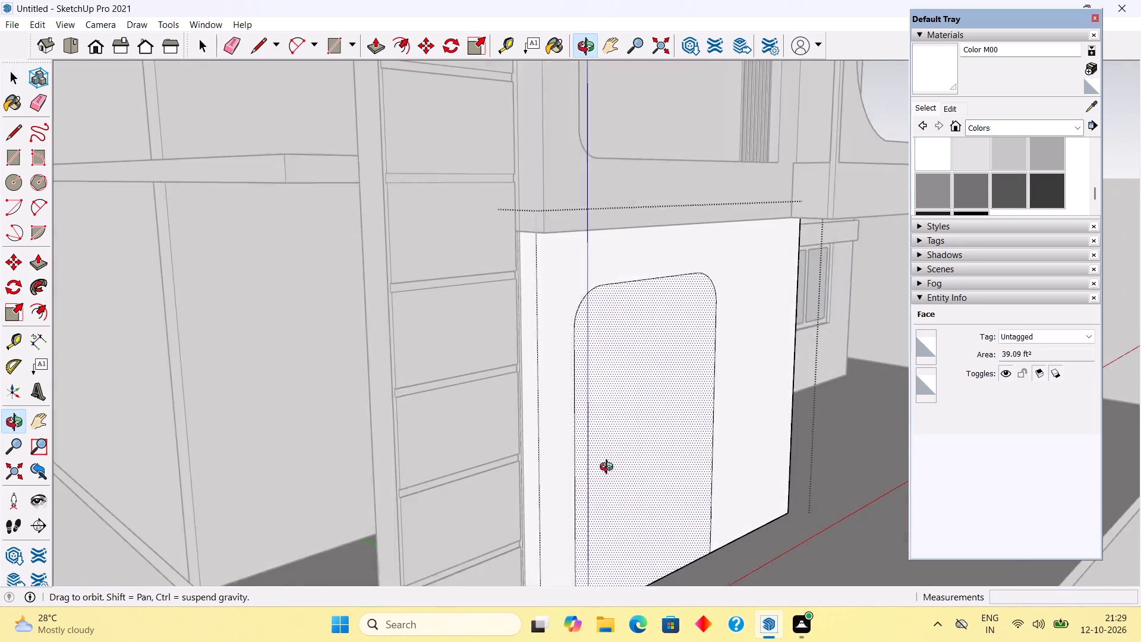
middle_click_drag(609, 468, 623, 468)
key("p")
left_click(672, 439)
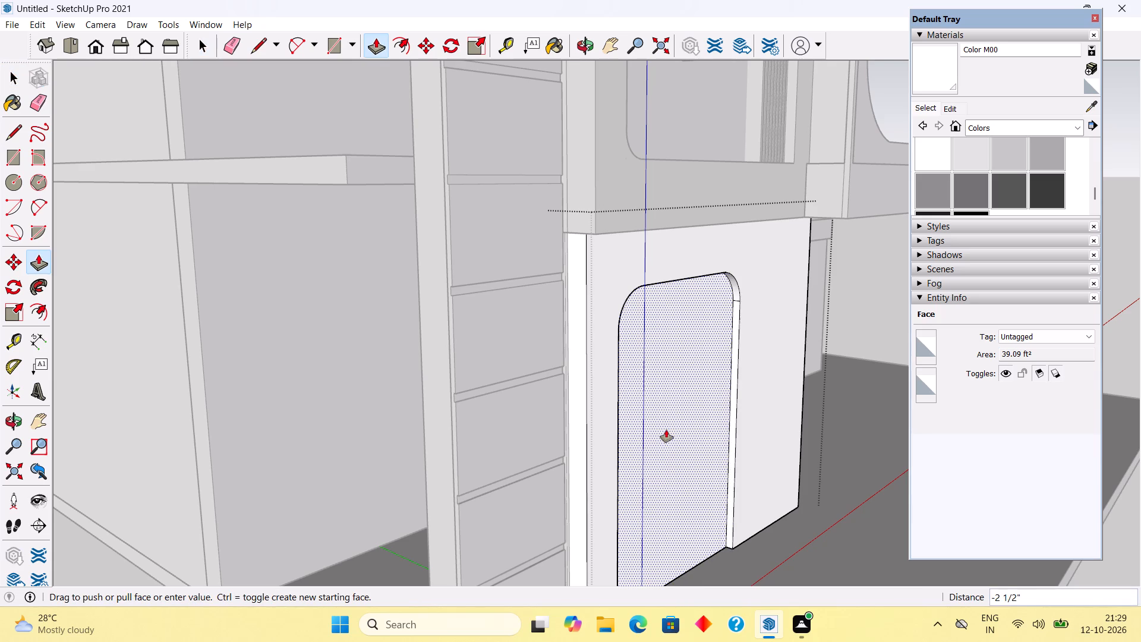
left_click(663, 424)
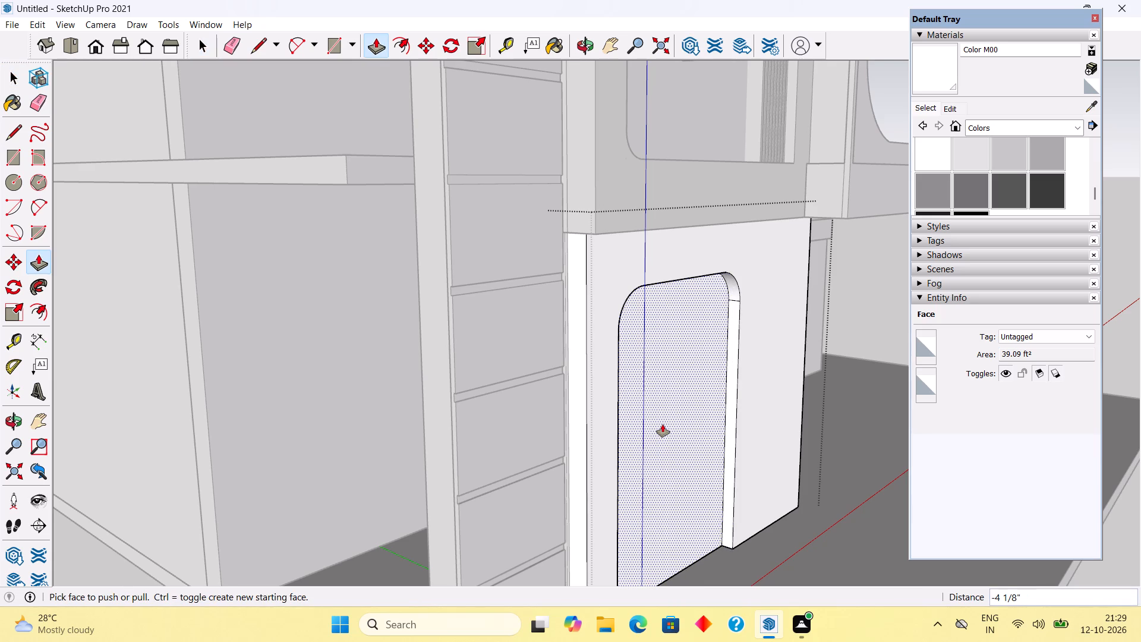
key("space")
Leave the lower block's group and examine the recess and the block's junction with the facade above from several angles.
scroll(663, 424, "down", 10)
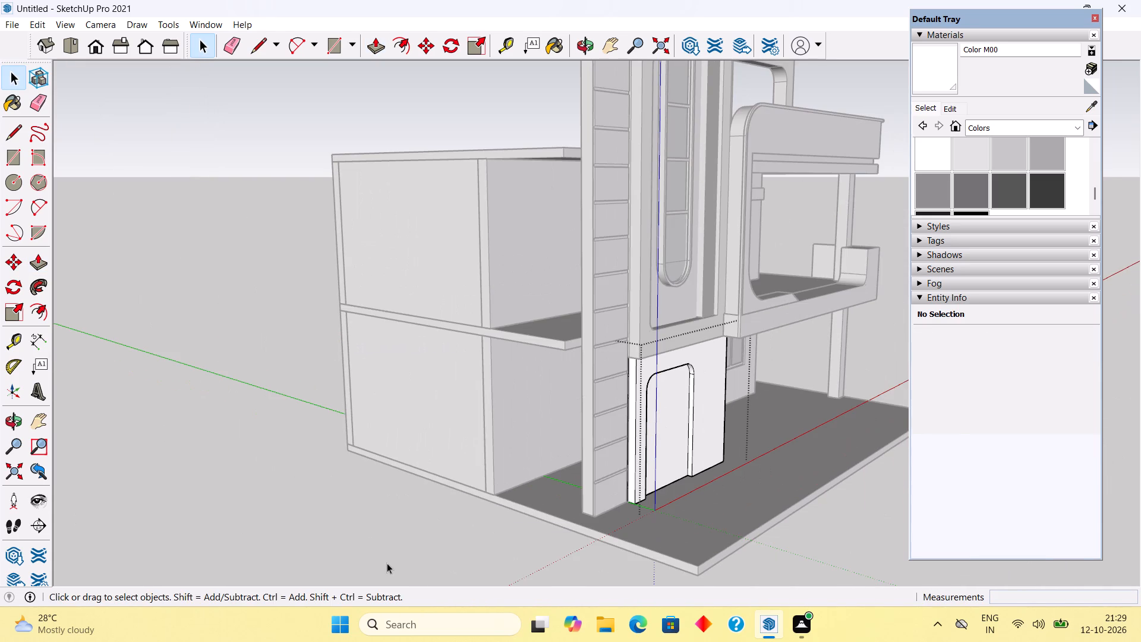
left_click(387, 563)
middle_click_drag(751, 443, 529, 455)
left_click(354, 414)
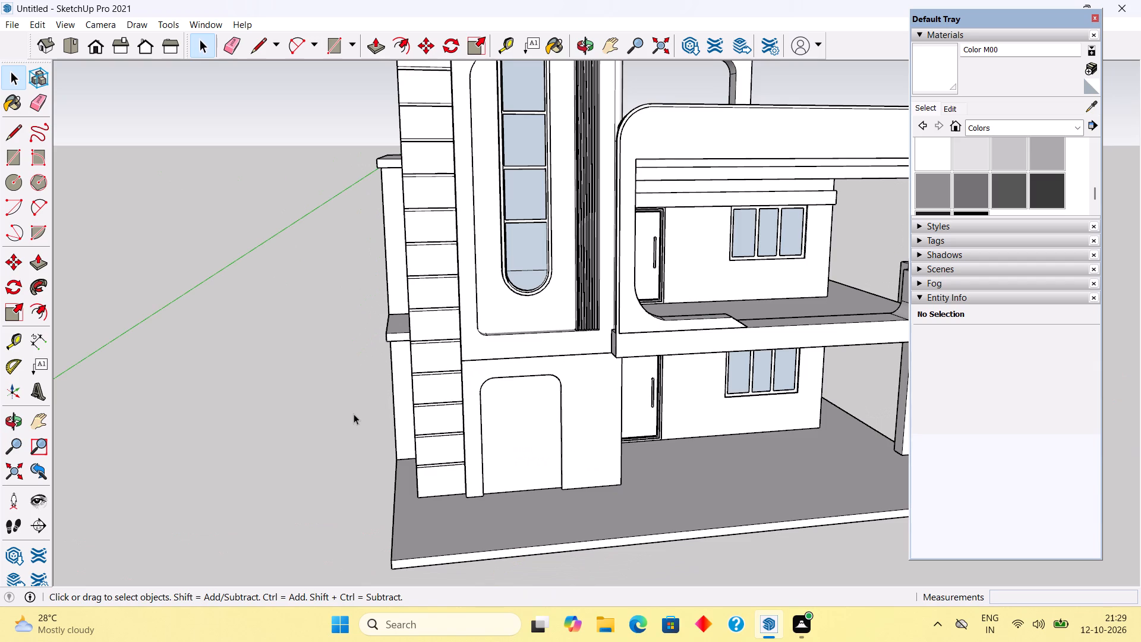
scroll(588, 379, "up", 8)
middle_click_drag(585, 368, 560, 266)
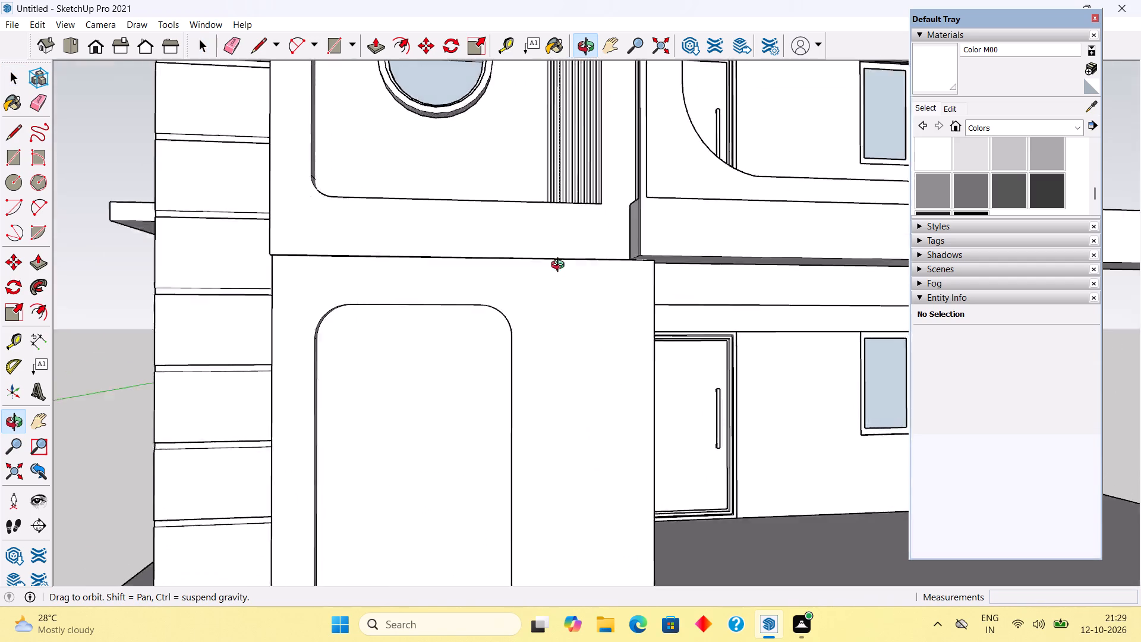
middle_click_drag(560, 266, 461, 215)
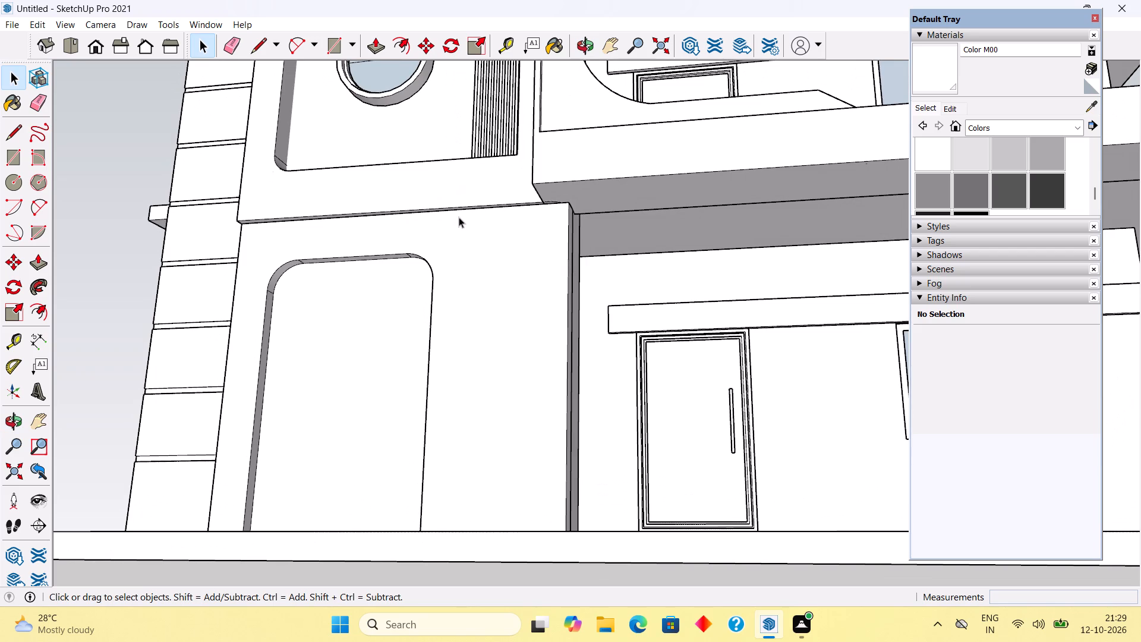
middle_click_drag(458, 218, 498, 247)
Inside the lower block's group, draw a 4" by 9' vertical rectangle on the front face right of the recess, from the top edge down.
scroll(501, 263, "up", 2)
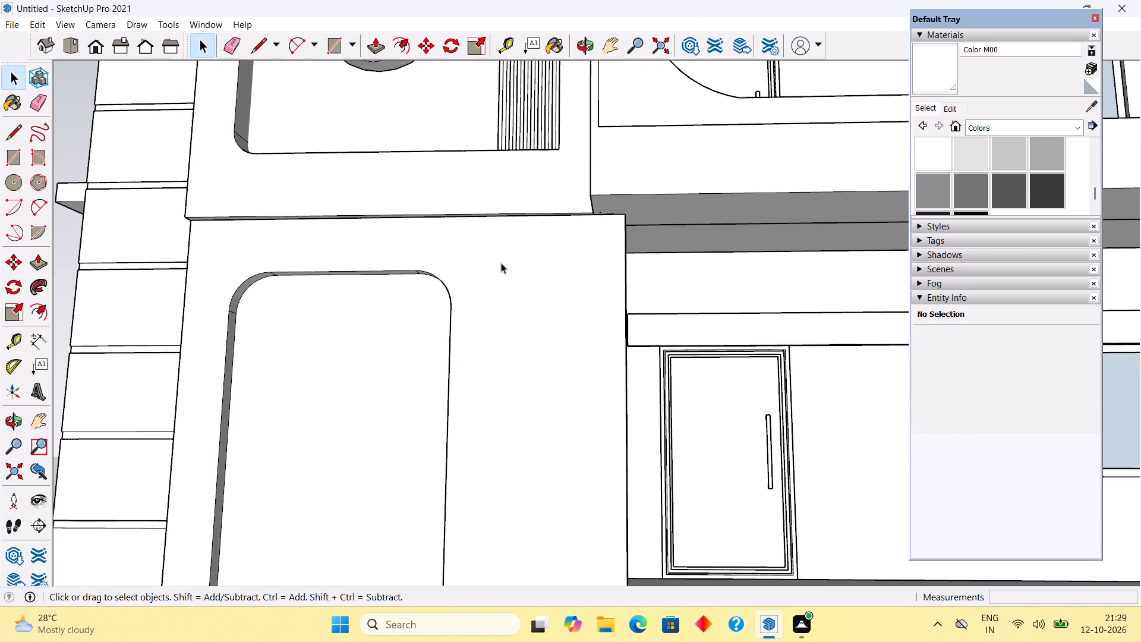
triple_click(508, 272)
scroll(508, 272, "up", 4)
middle_click_drag(522, 222, 526, 140)
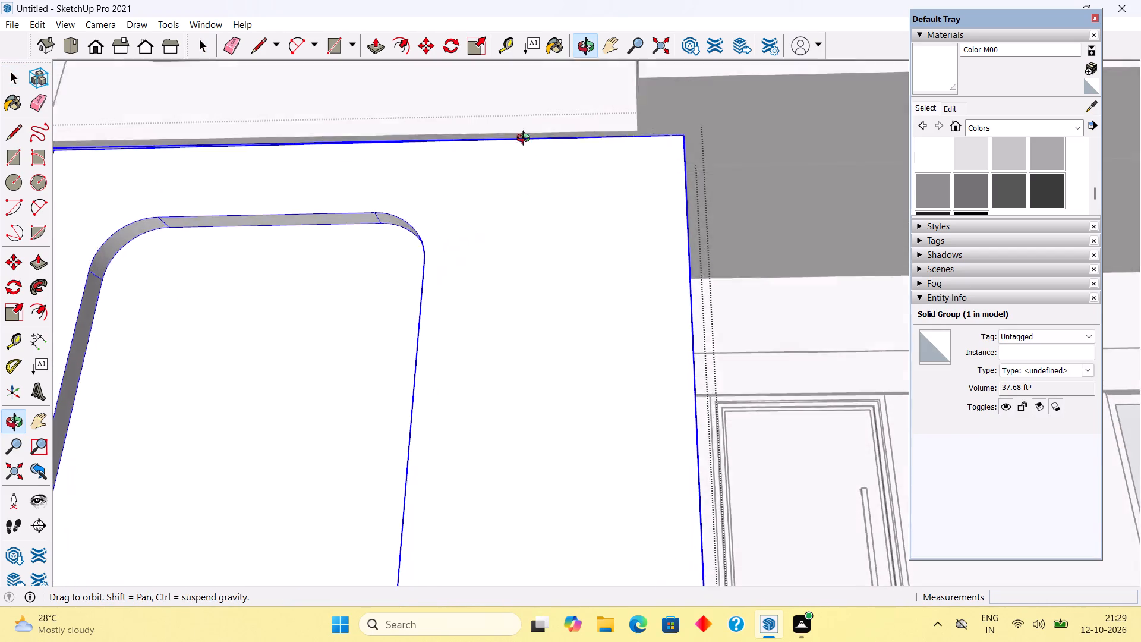
middle_click_drag(526, 140, 535, 103)
scroll(535, 103, "down", 2)
middle_click_drag(541, 150, 544, 213)
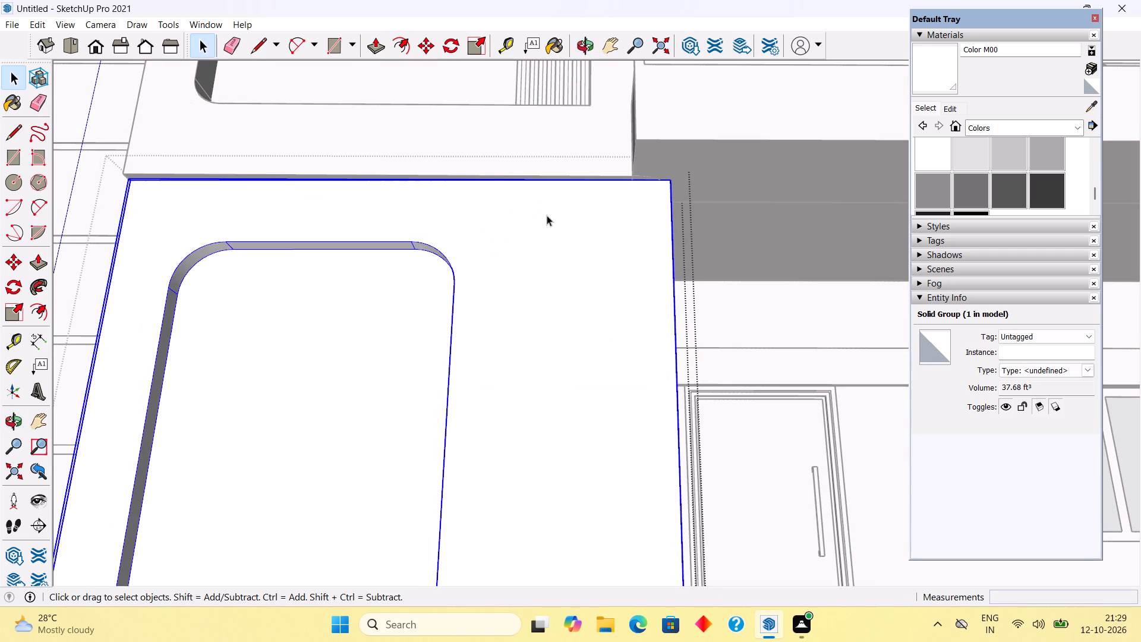
left_click(551, 222)
triple_click(560, 304)
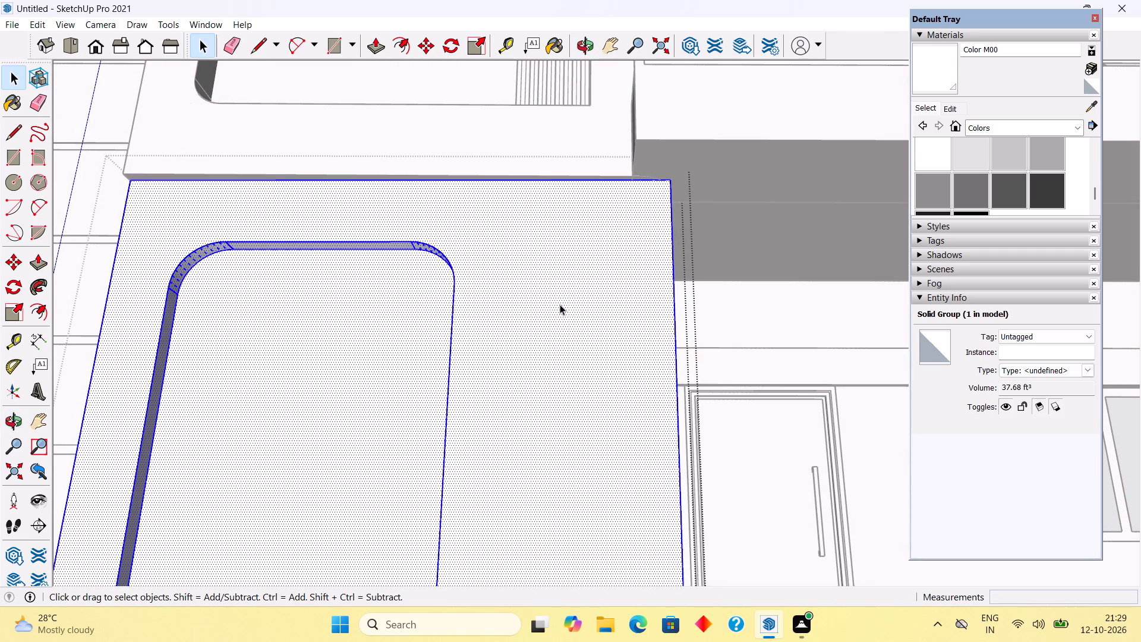
key("r")
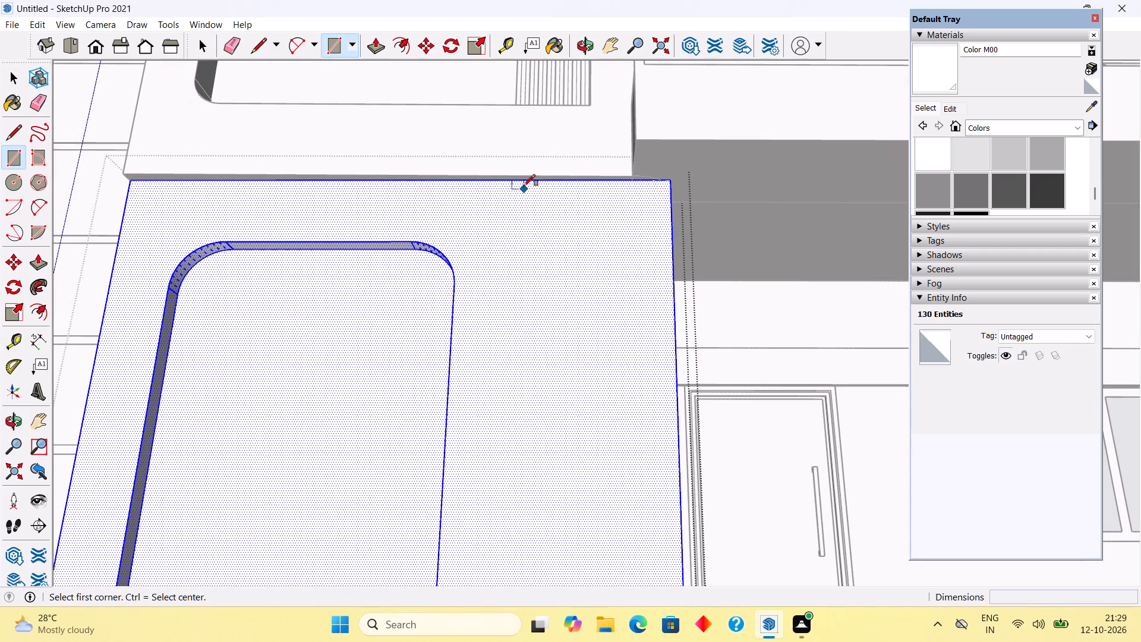
left_click(521, 181)
scroll(545, 282, "down", 5)
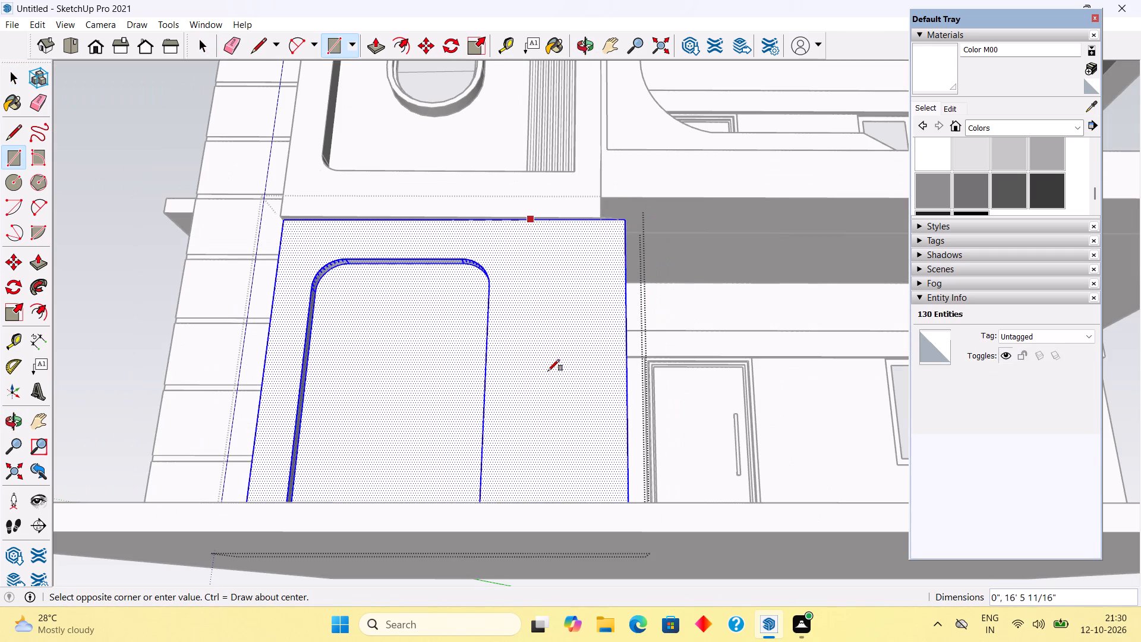
middle_click_drag(534, 476, 543, 549)
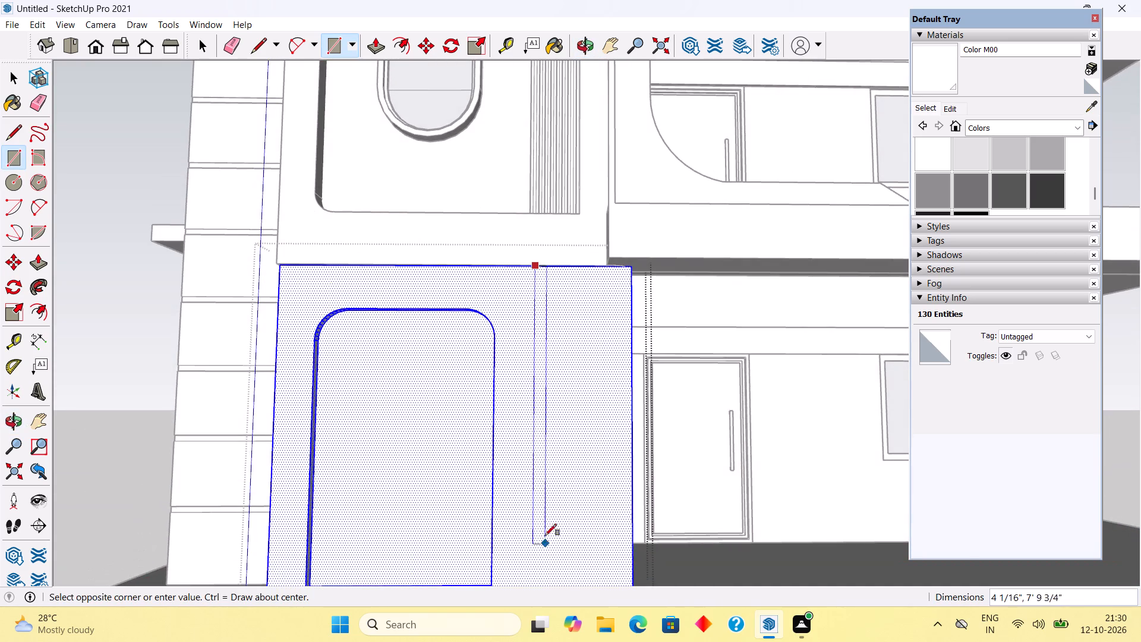
scroll(538, 499, "down", 8)
scroll(540, 540, "up", 5)
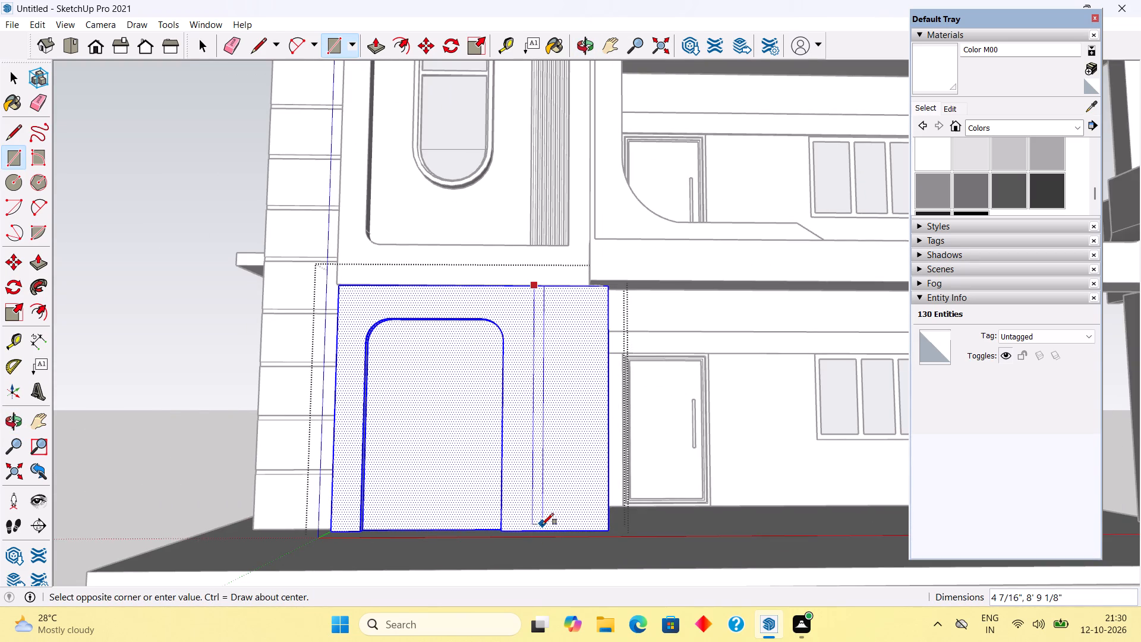
scroll(542, 525, "up", 9)
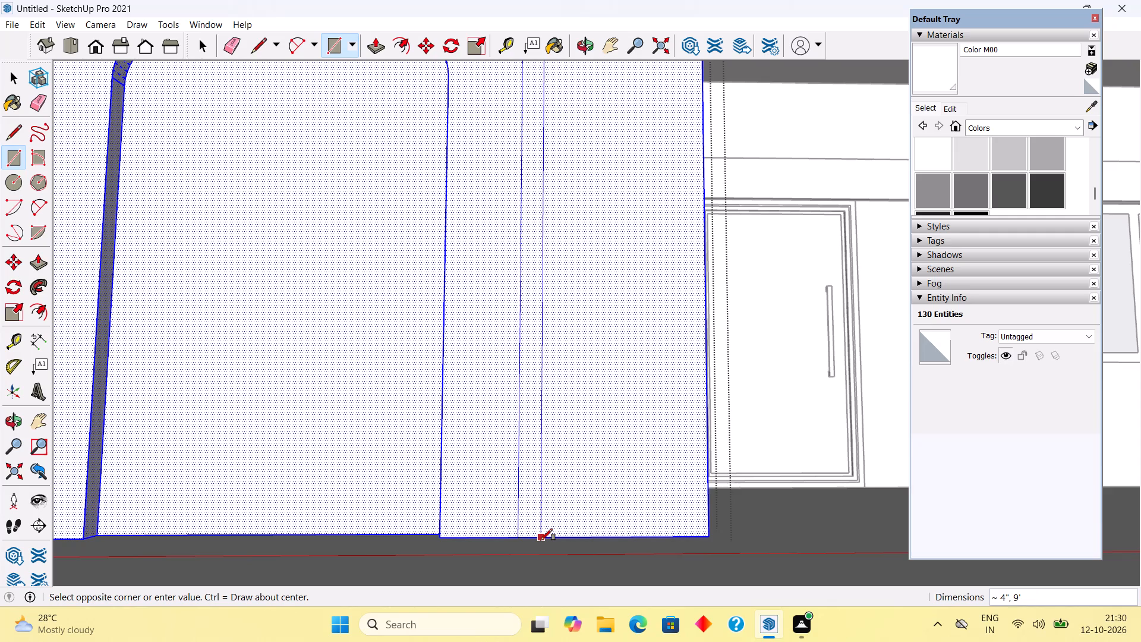
type("4\"")
key("comma")
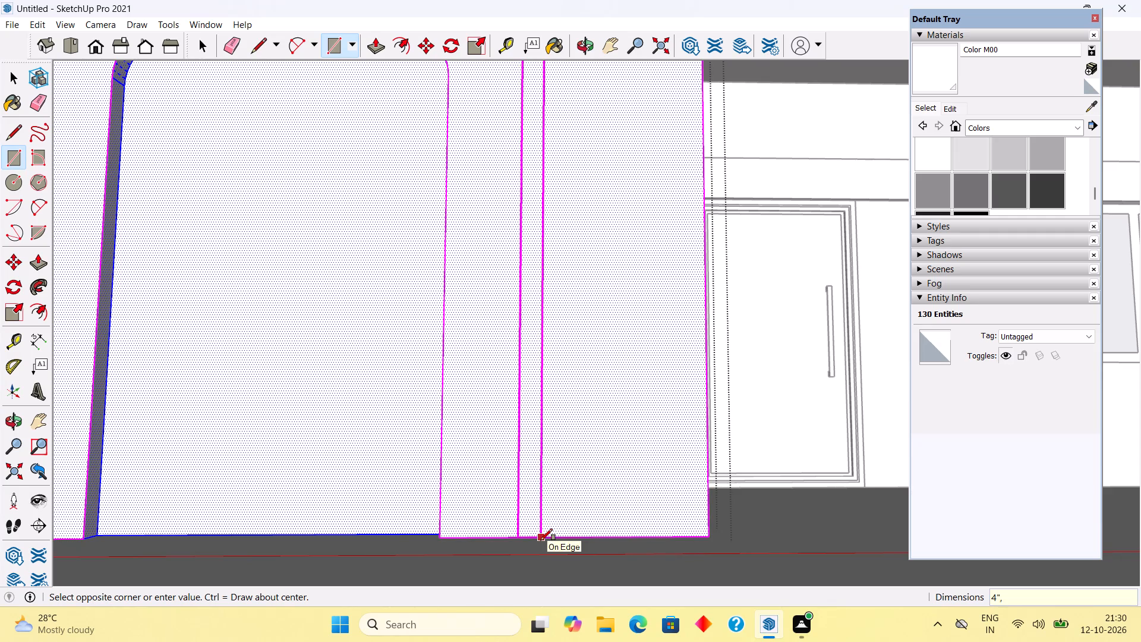
type("9'")
key("Return")
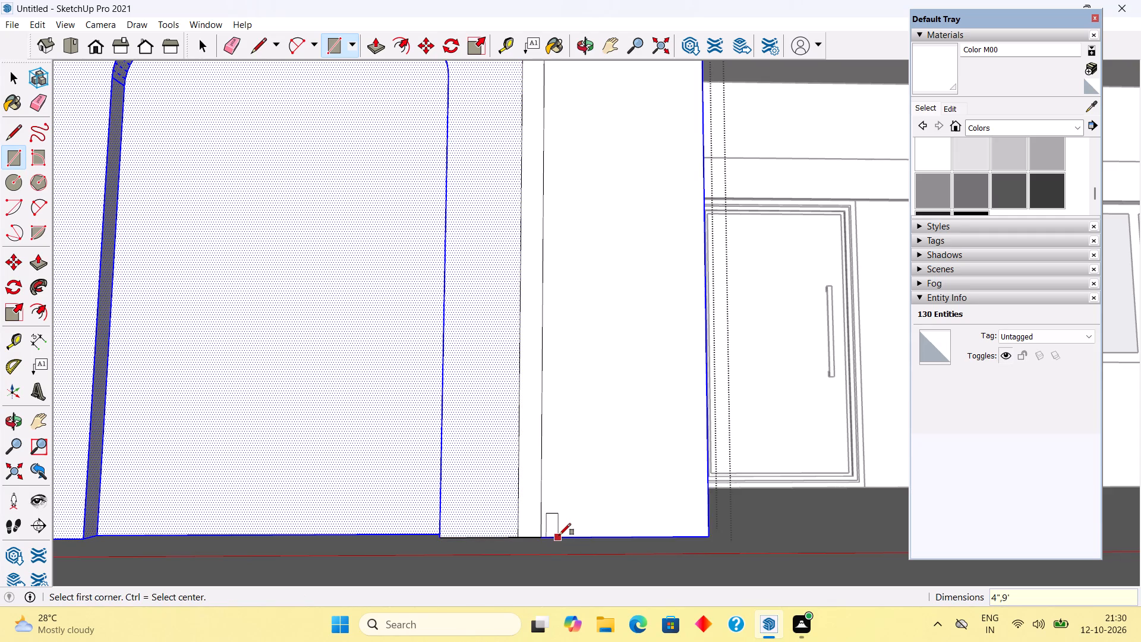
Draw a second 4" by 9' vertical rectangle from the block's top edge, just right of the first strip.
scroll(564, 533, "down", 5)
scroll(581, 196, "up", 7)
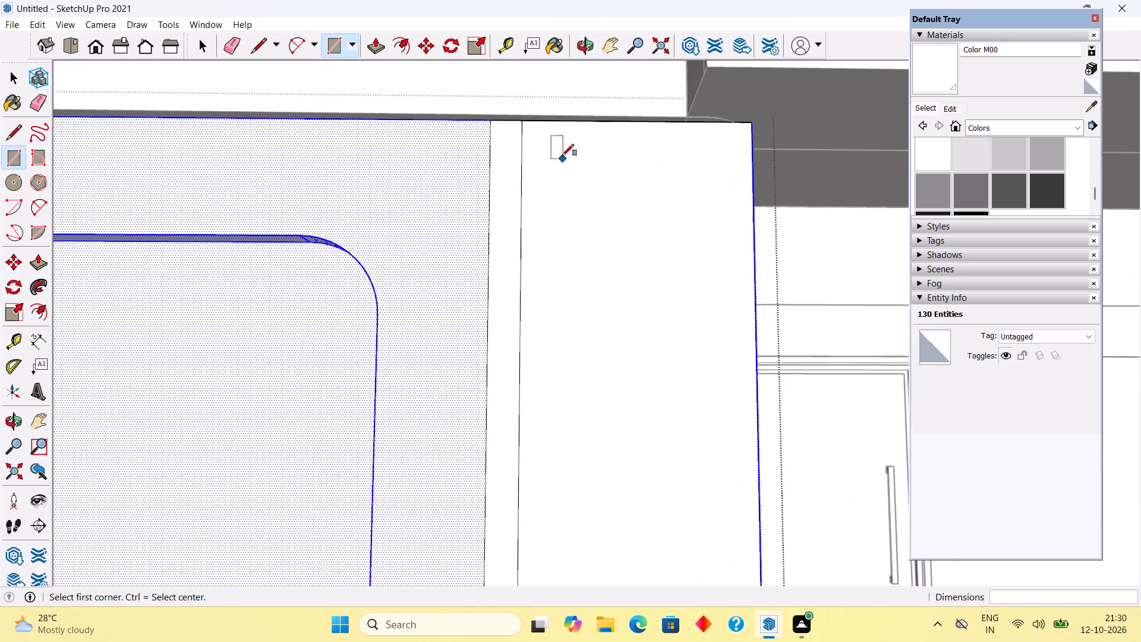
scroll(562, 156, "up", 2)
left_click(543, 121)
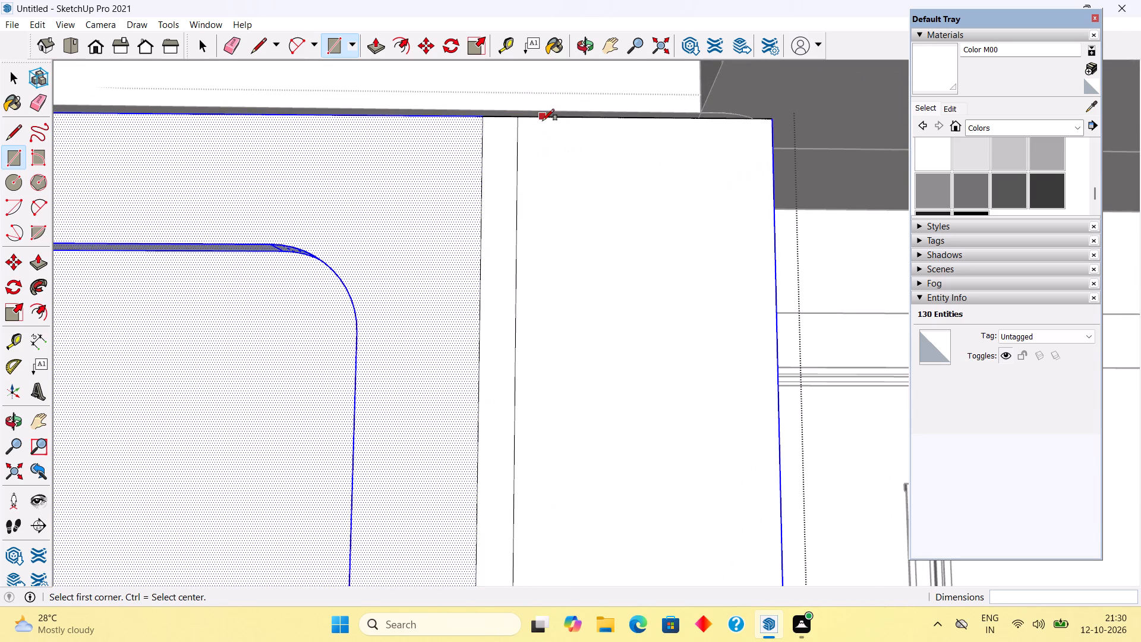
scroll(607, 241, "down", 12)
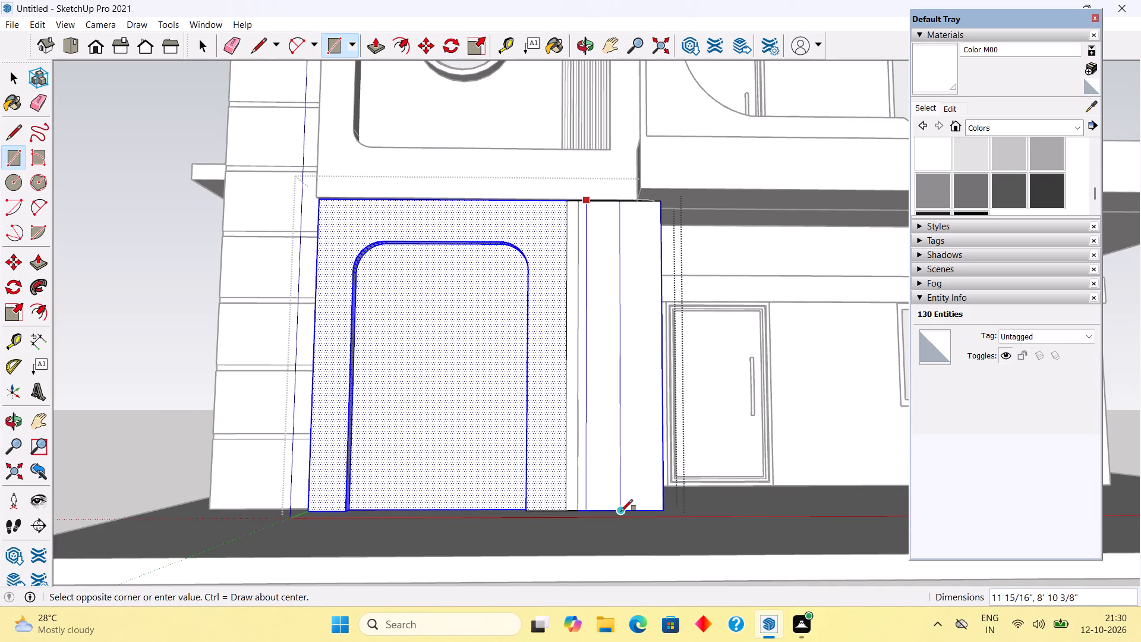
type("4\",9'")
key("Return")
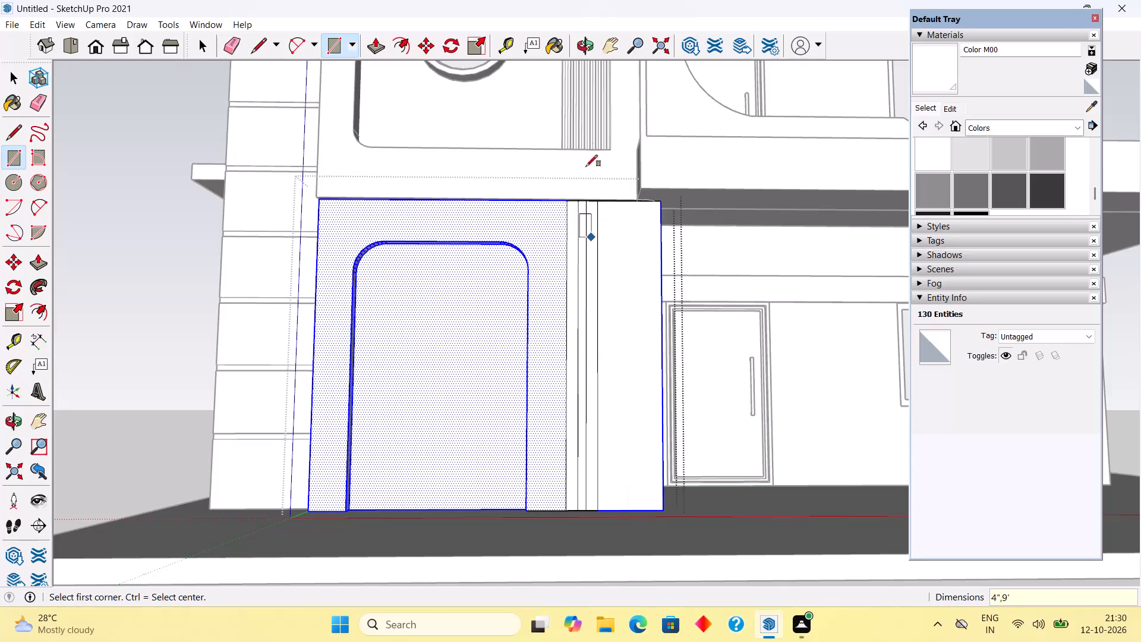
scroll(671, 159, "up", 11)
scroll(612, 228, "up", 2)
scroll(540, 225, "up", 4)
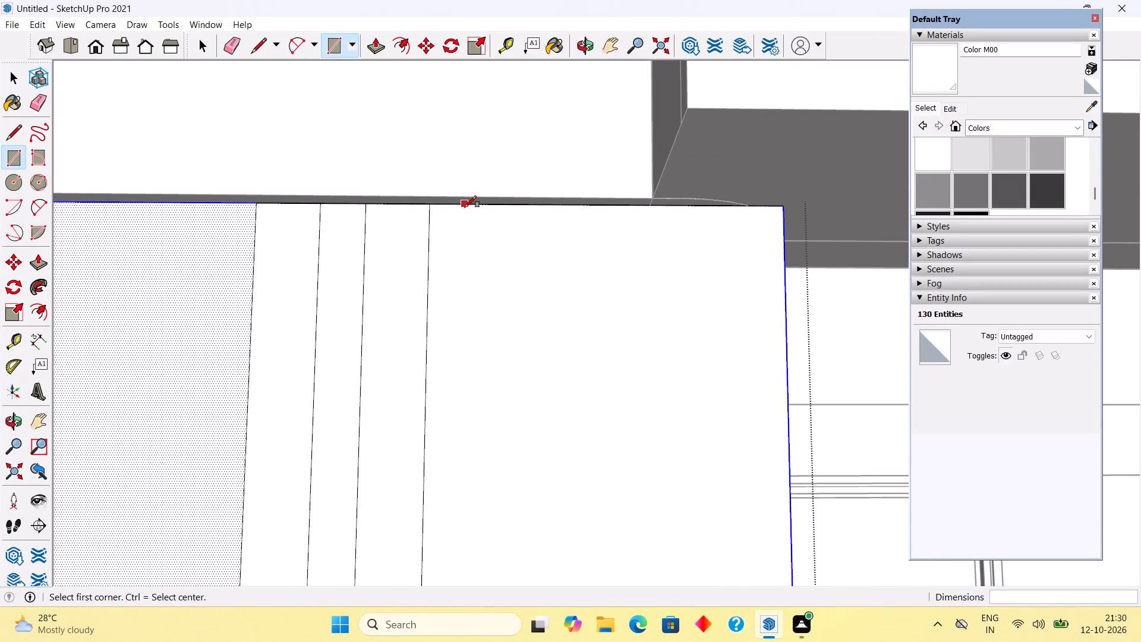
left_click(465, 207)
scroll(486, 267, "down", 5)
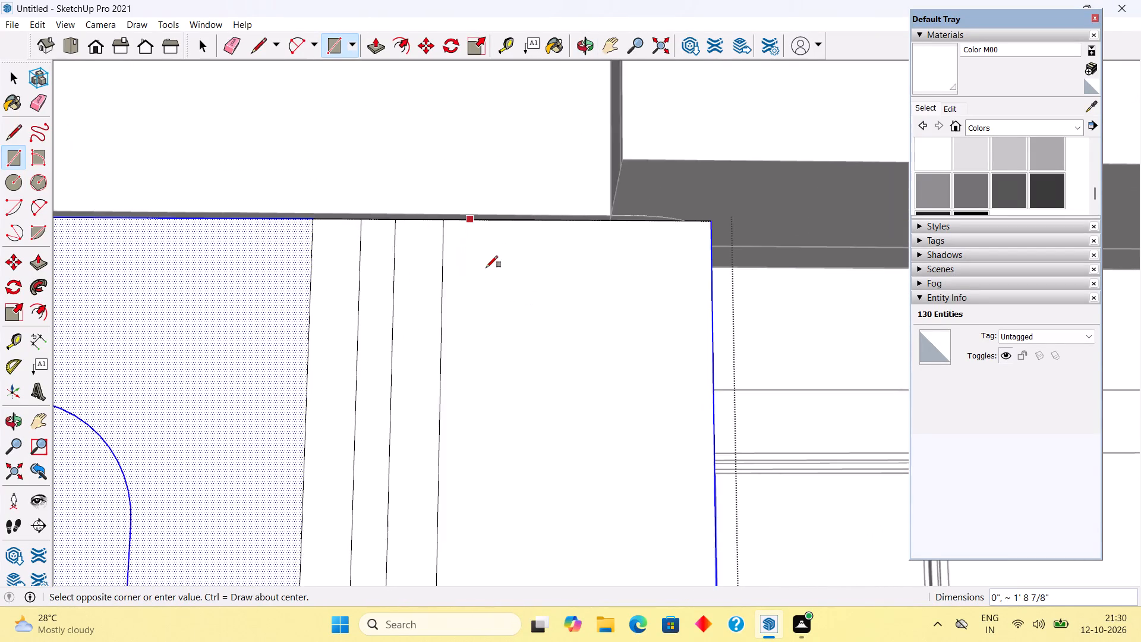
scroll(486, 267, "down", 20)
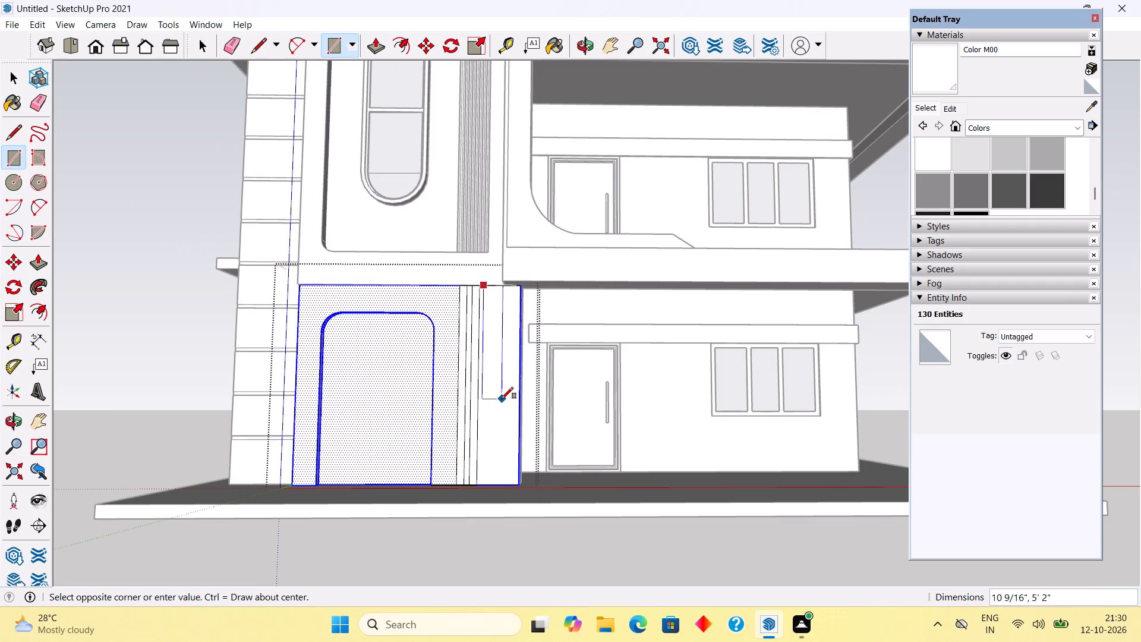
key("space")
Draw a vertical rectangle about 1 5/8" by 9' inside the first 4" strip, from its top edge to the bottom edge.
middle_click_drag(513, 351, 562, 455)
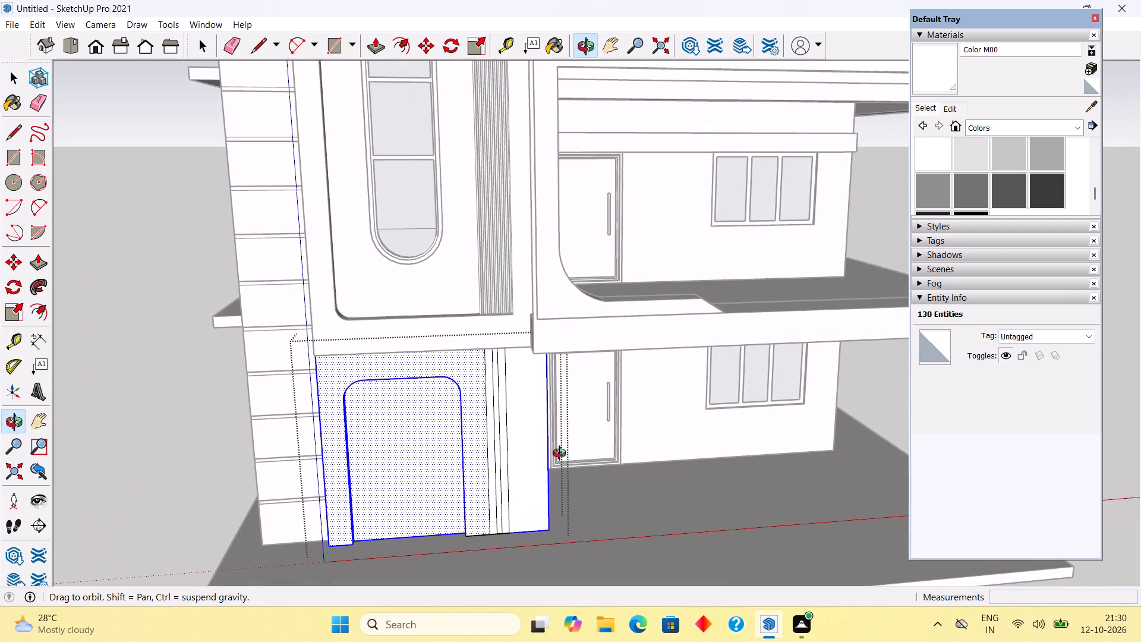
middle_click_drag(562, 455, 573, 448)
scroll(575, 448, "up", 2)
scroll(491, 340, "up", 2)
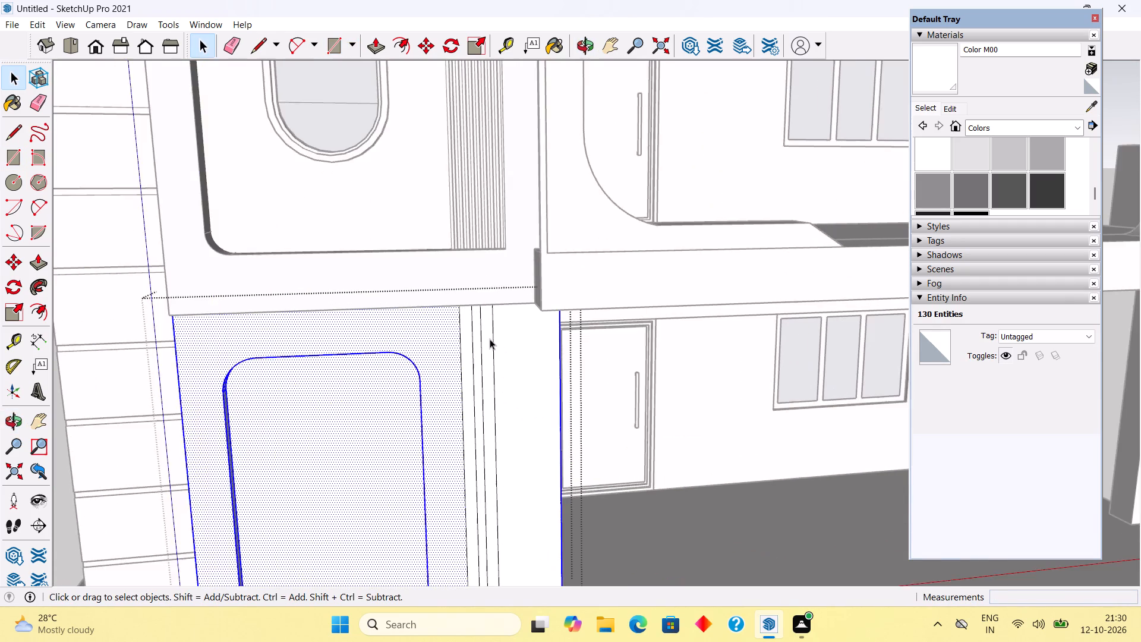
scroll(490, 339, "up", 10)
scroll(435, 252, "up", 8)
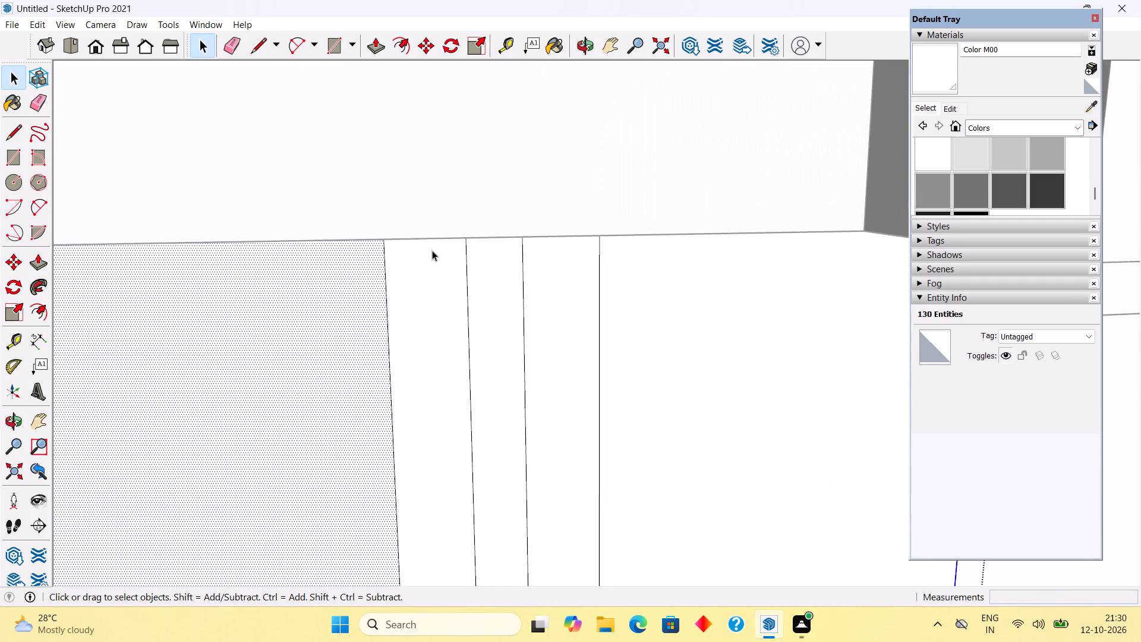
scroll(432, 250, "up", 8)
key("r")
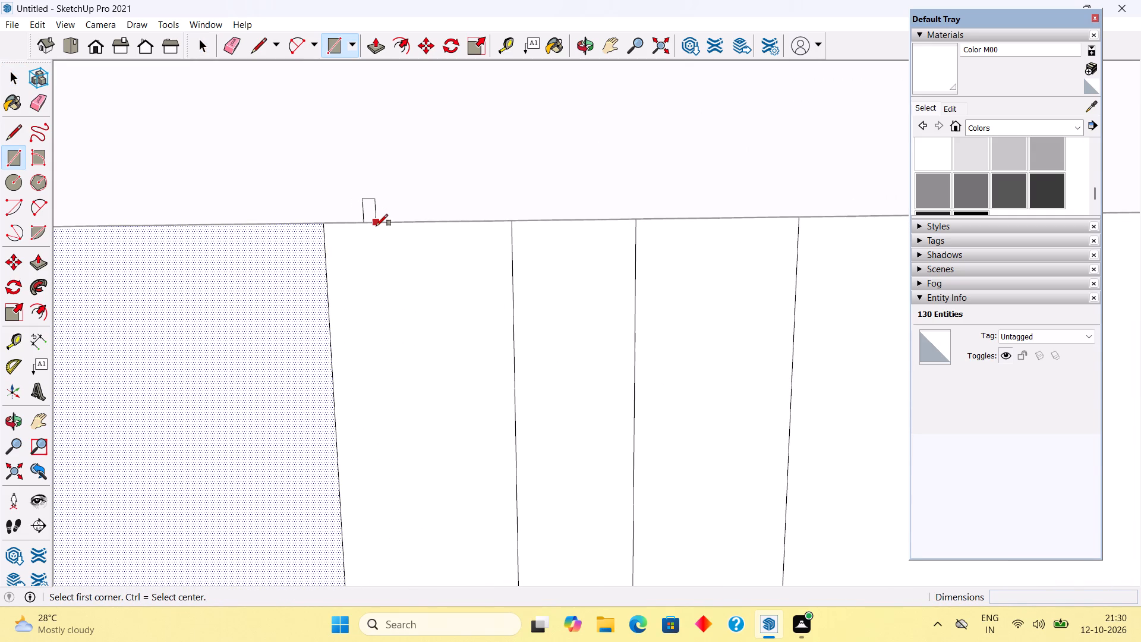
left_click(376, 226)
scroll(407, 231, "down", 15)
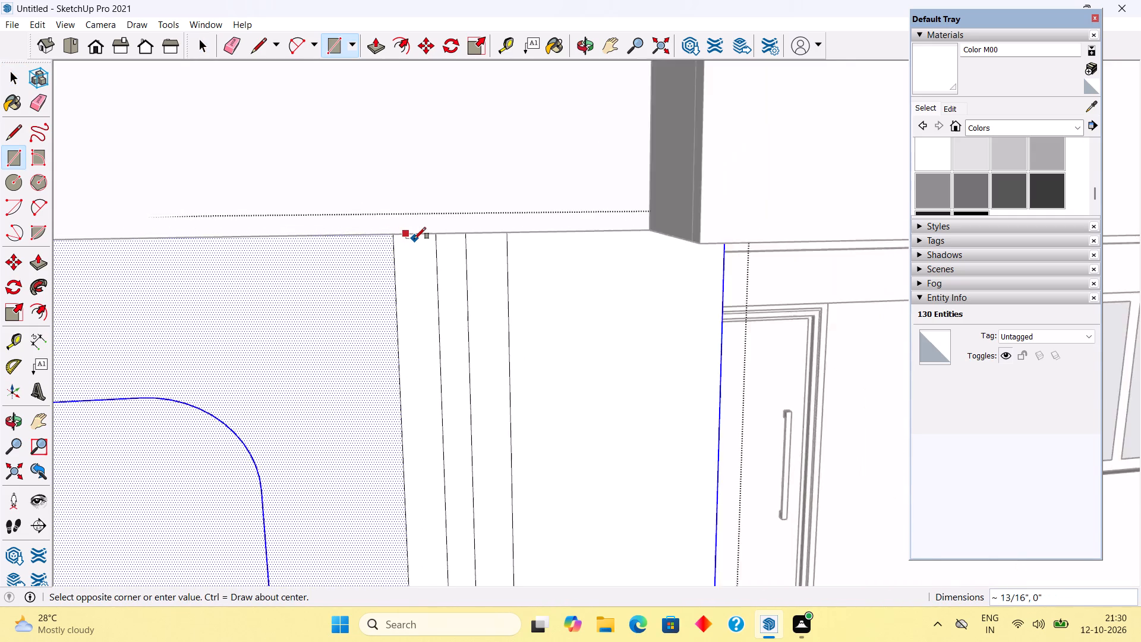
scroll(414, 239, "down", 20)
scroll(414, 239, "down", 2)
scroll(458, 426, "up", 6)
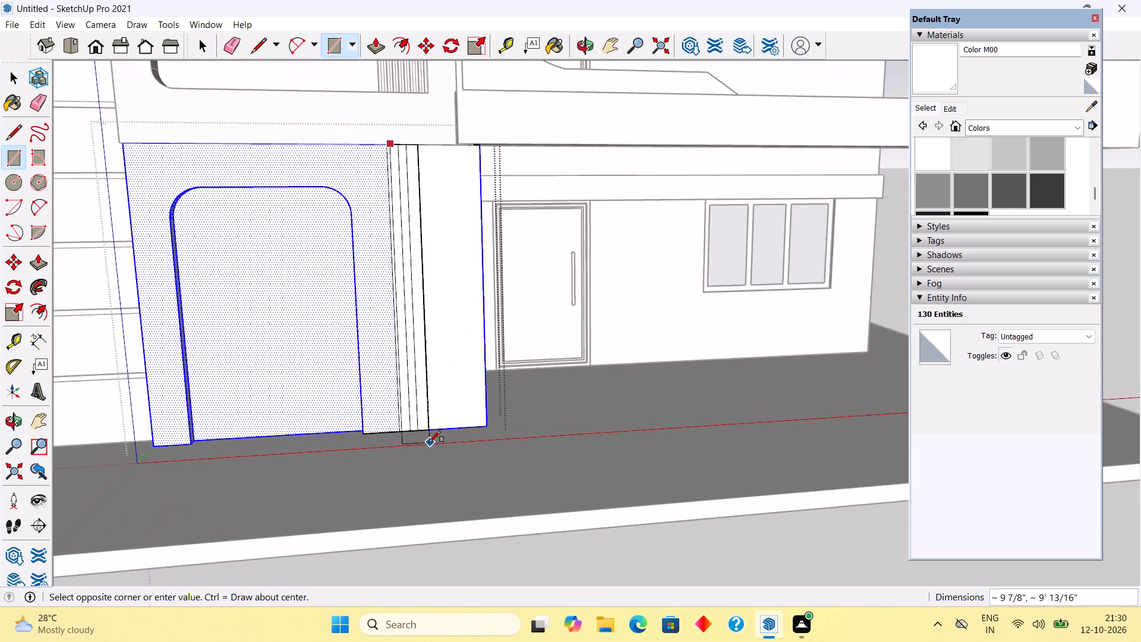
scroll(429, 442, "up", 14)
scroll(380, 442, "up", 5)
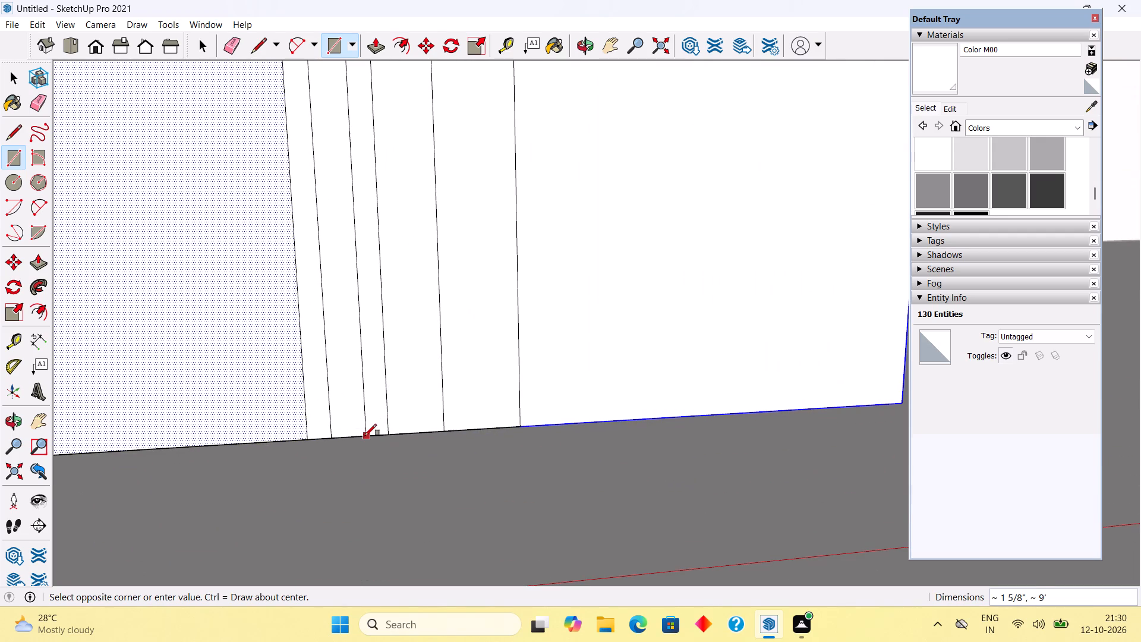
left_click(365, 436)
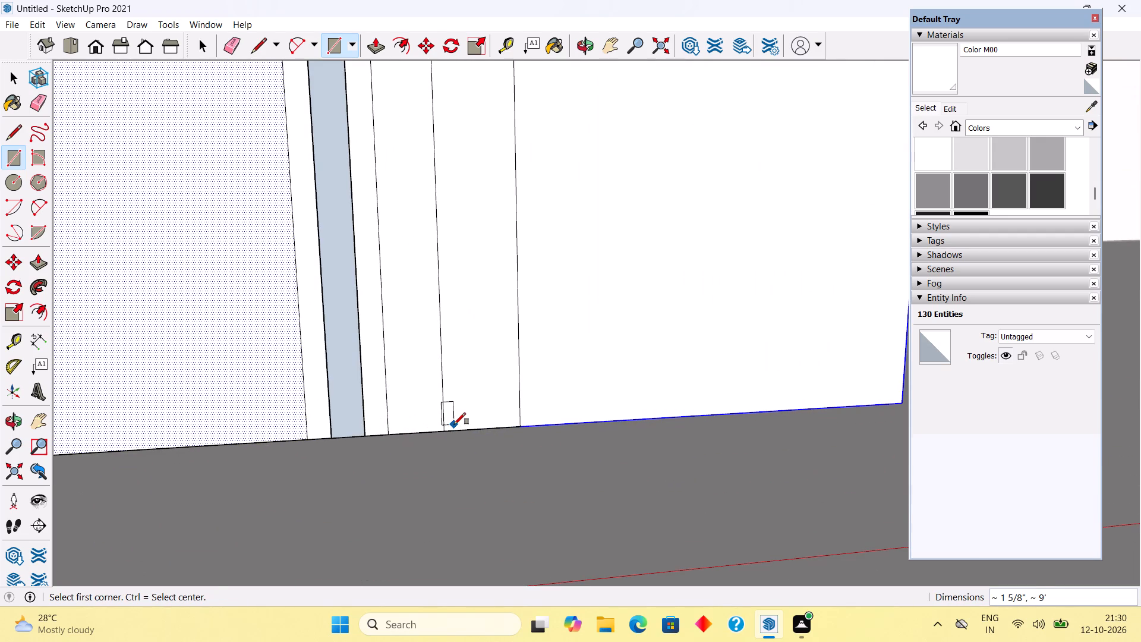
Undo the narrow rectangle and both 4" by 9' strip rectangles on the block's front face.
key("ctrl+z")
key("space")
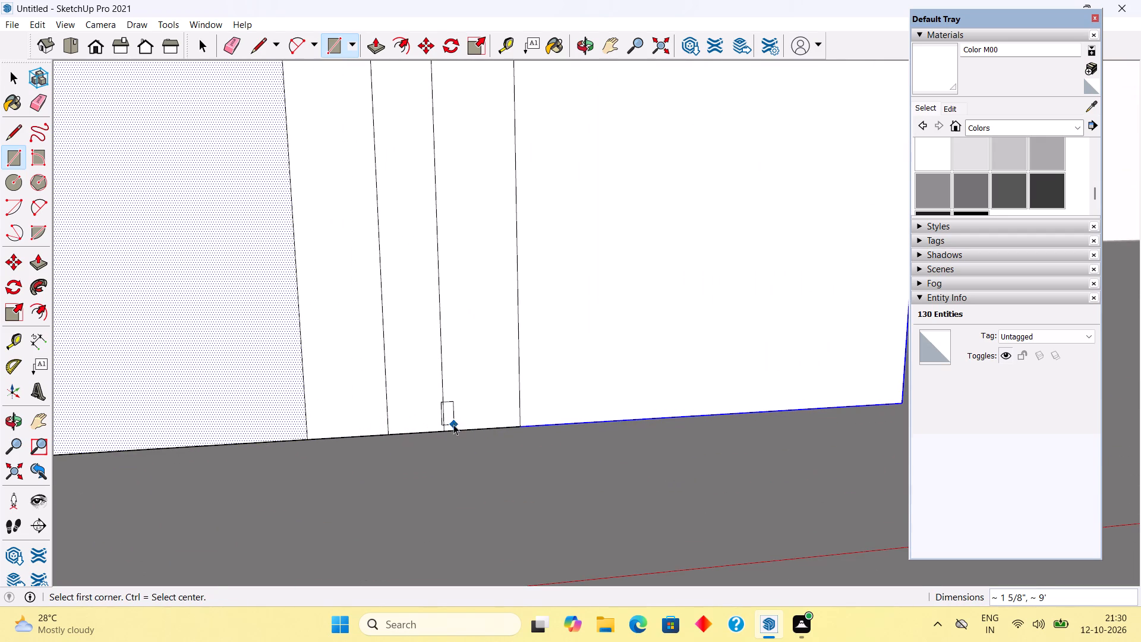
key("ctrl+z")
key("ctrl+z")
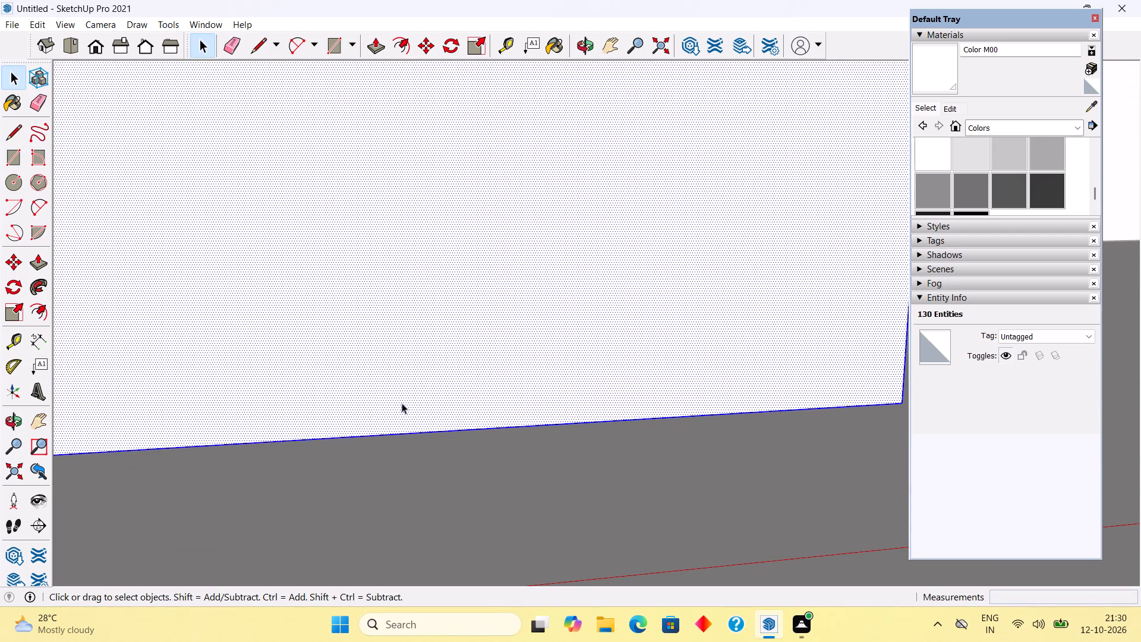
Draw a 1" by 9' vertical rectangle on the block's front face right of the recess, from the top edge down.
scroll(402, 402, "down", 20)
scroll(402, 402, "down", 5)
scroll(370, 172, "up", 5)
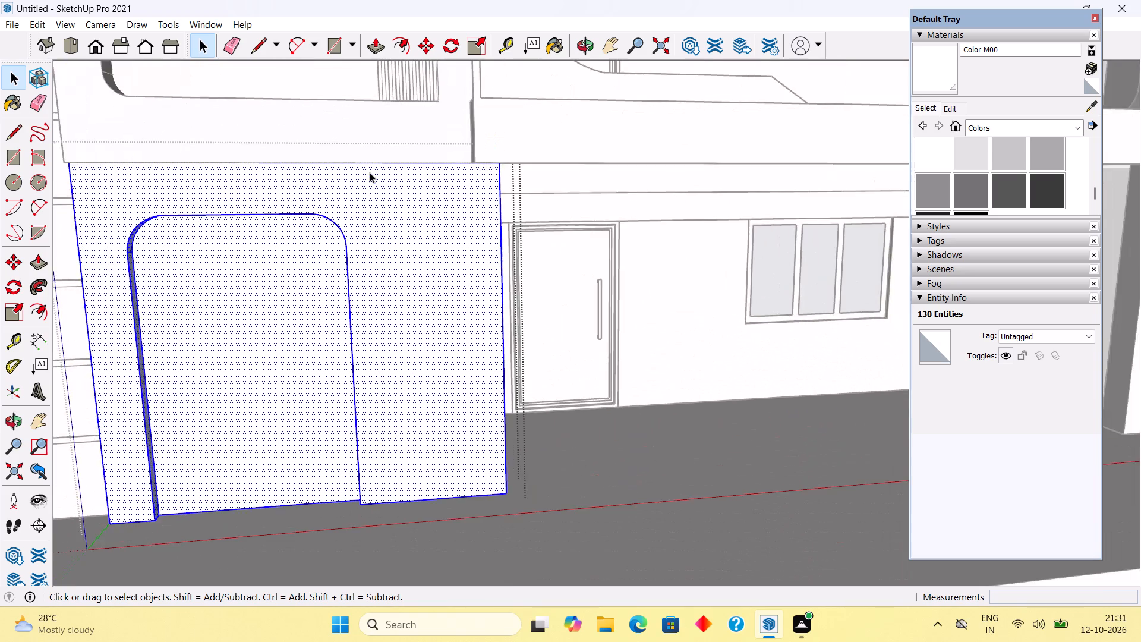
scroll(370, 172, "up", 6)
key("r")
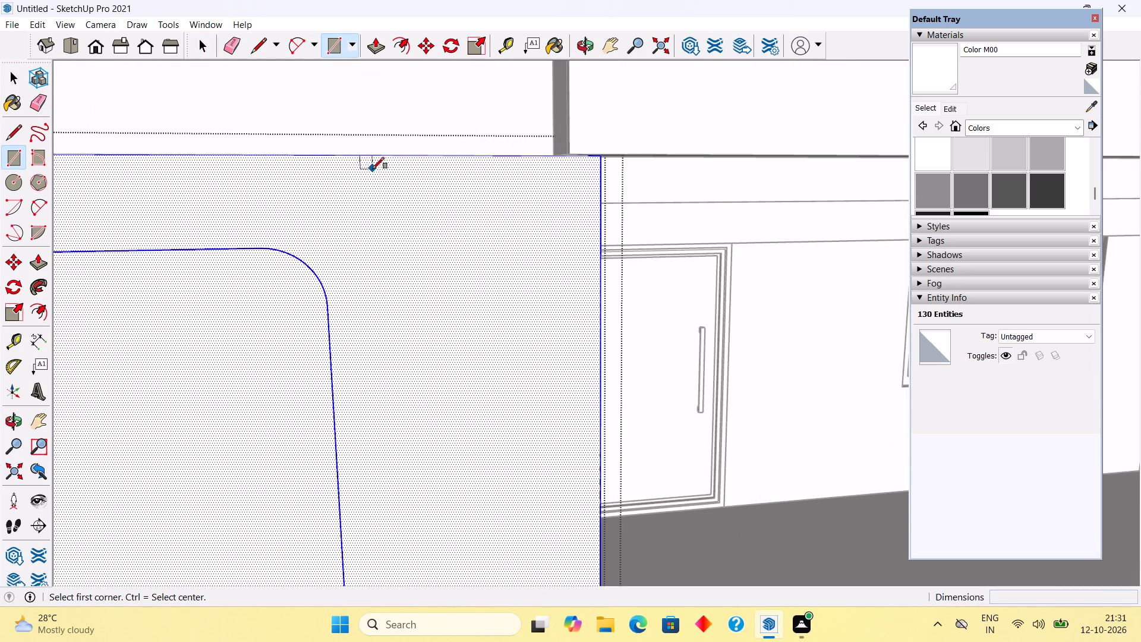
left_click(378, 159)
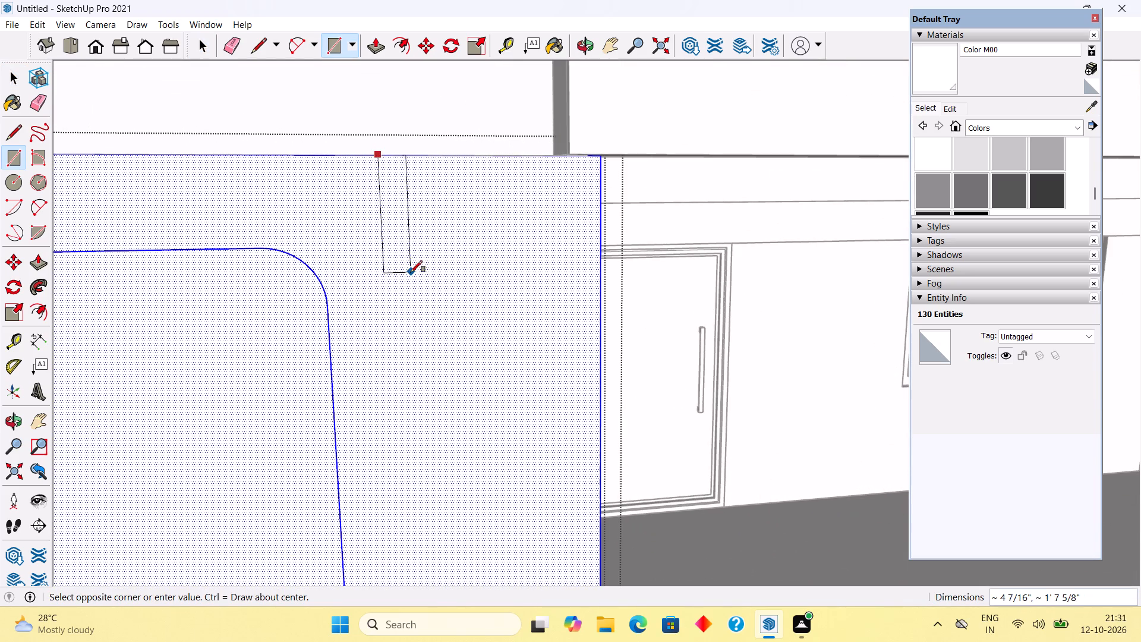
scroll(411, 272, "down", 7)
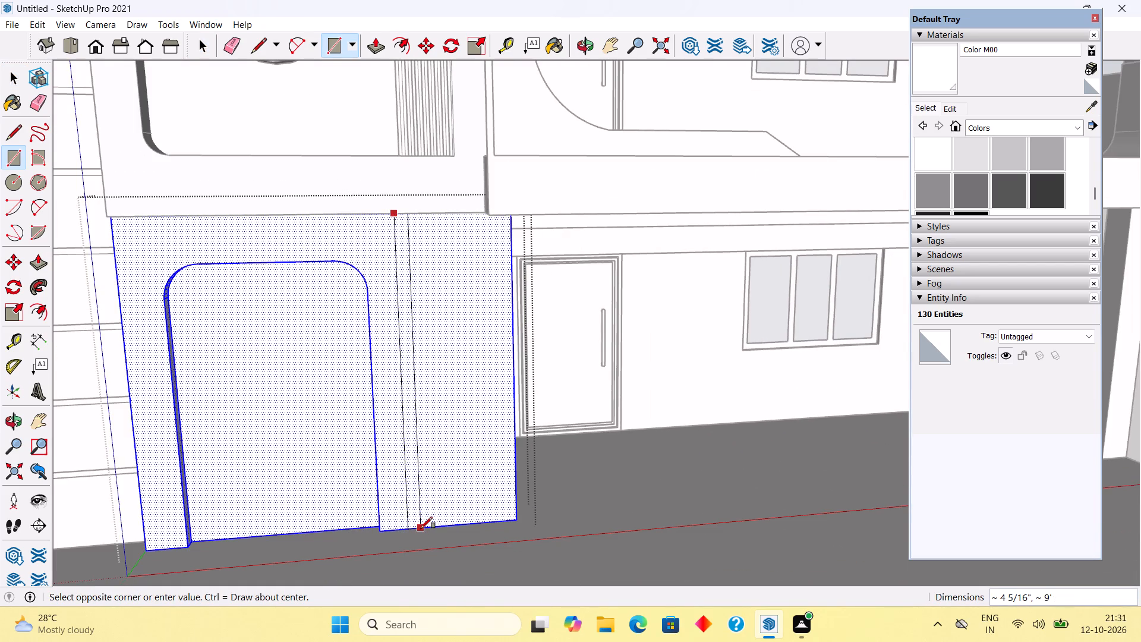
type("1\",9'")
key("Return")
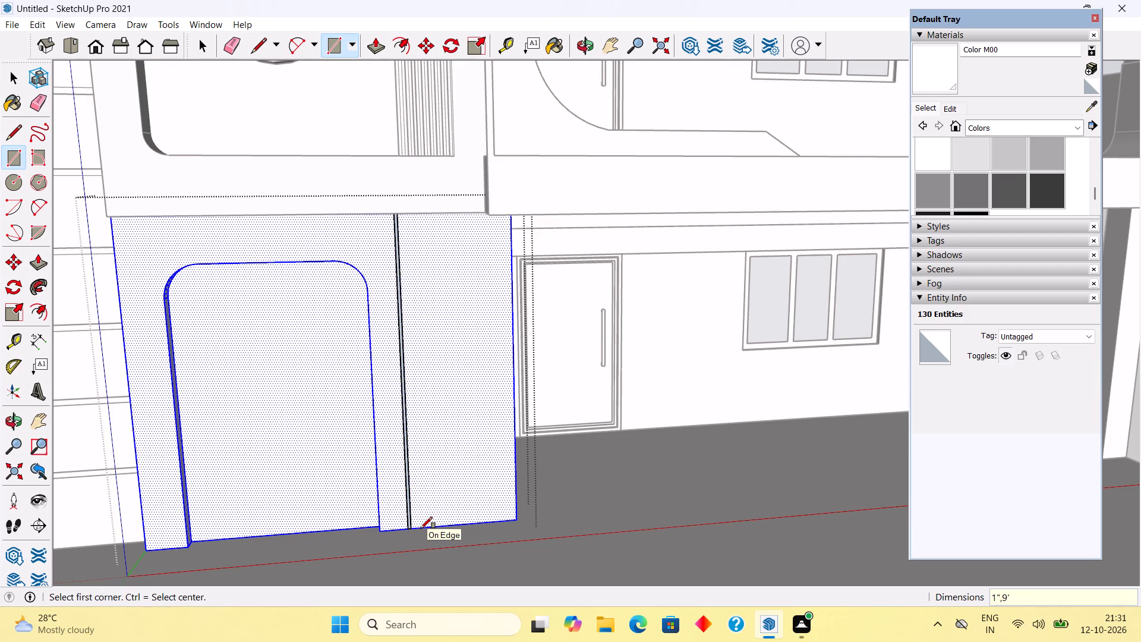
key("space")
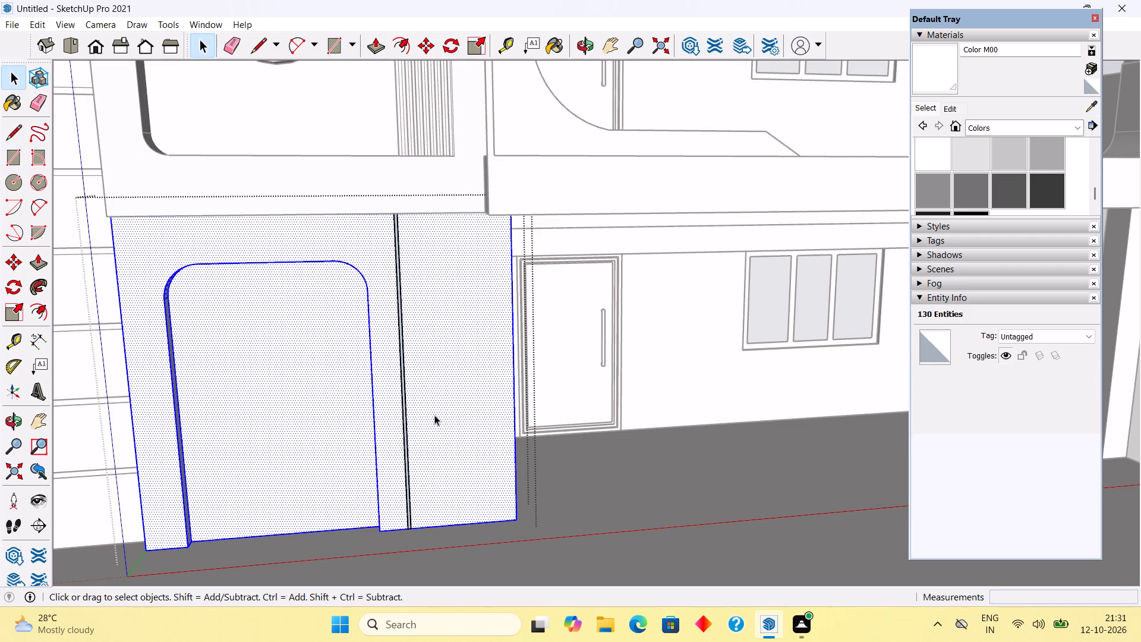
Extrude the narrow strip face 1" outward from the block's front.
scroll(404, 492, "up", 12)
left_click(420, 491)
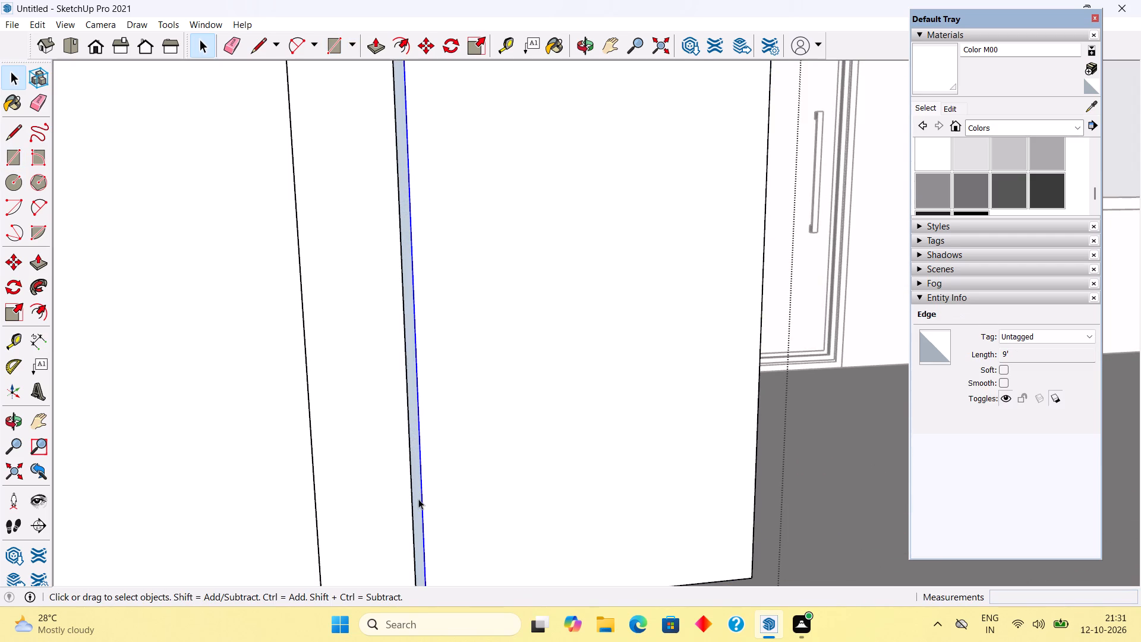
double_click(418, 500)
left_click(418, 500)
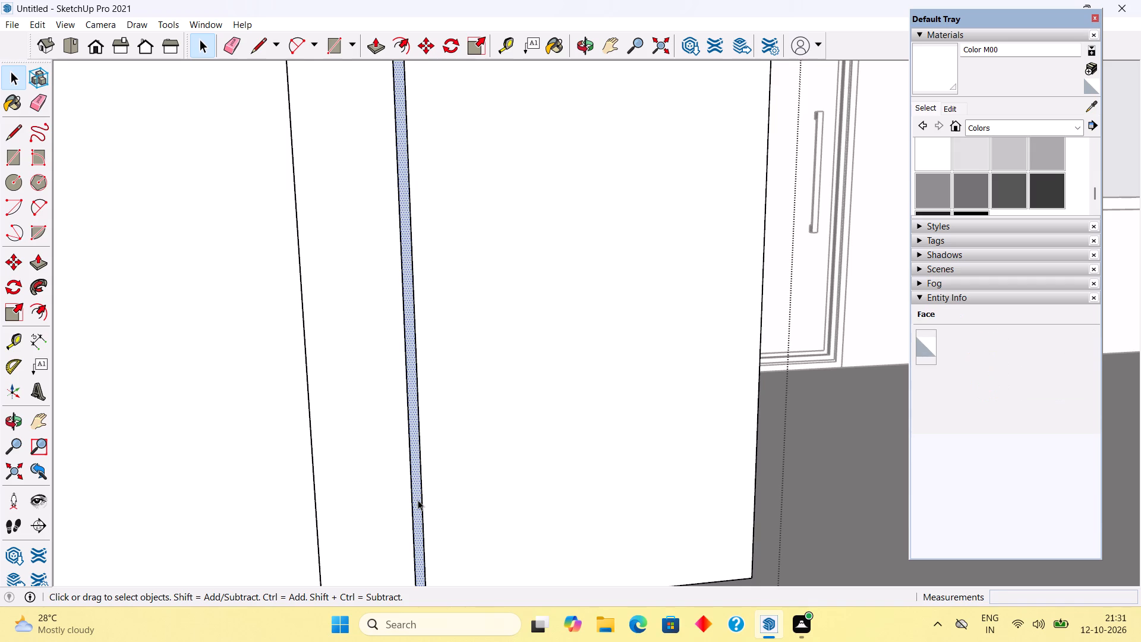
key("p")
left_click(418, 500)
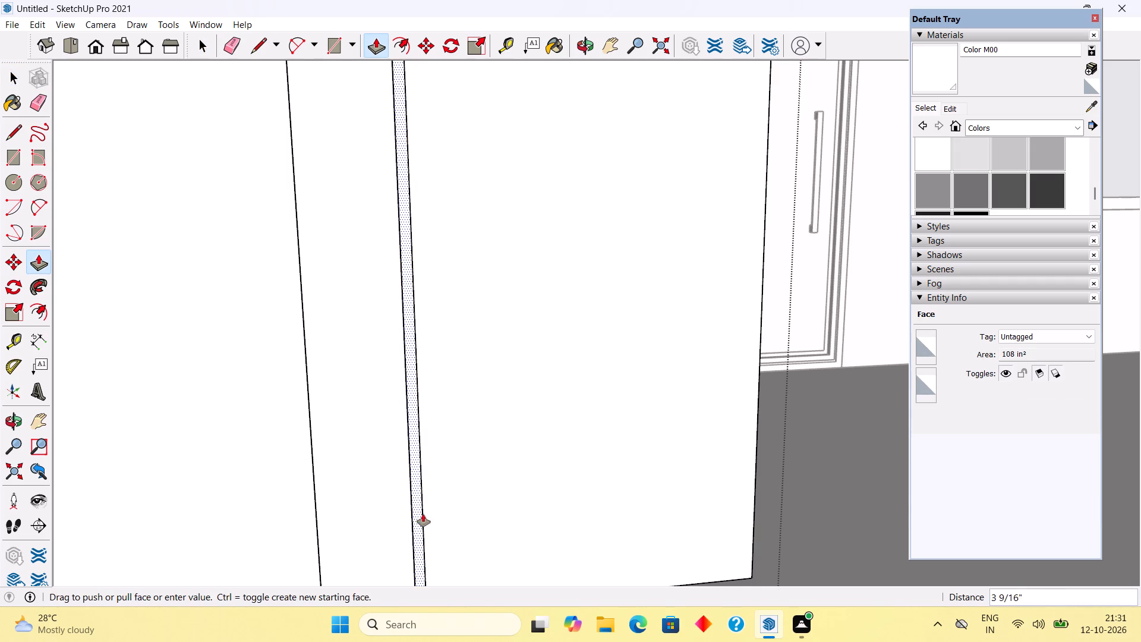
middle_click_drag(427, 511, 562, 461)
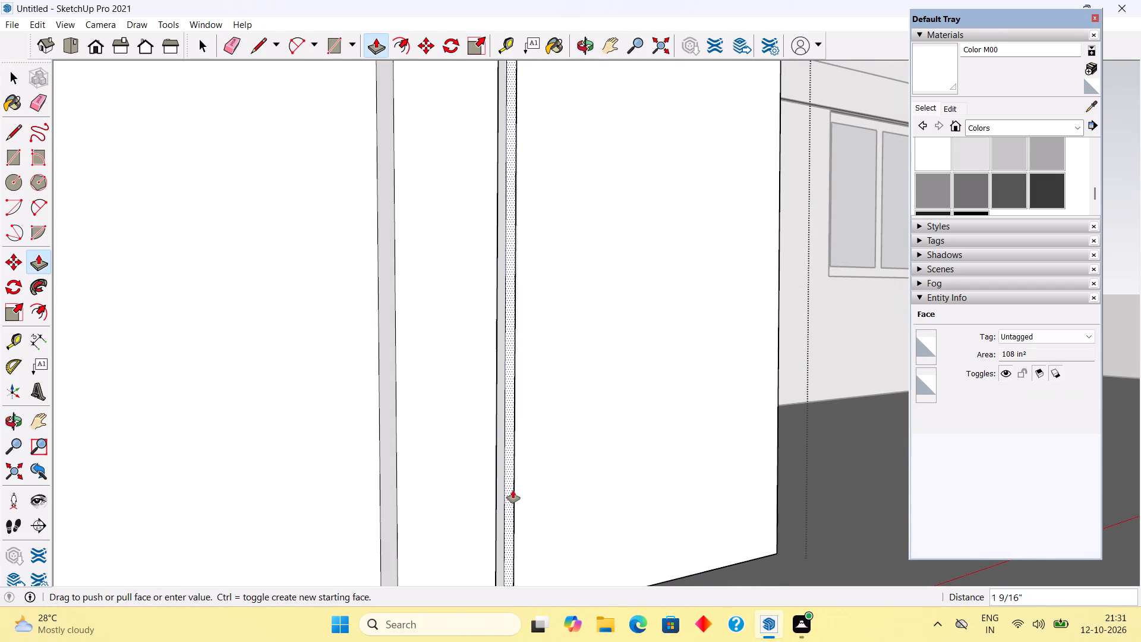
type("1\"")
key("Return")
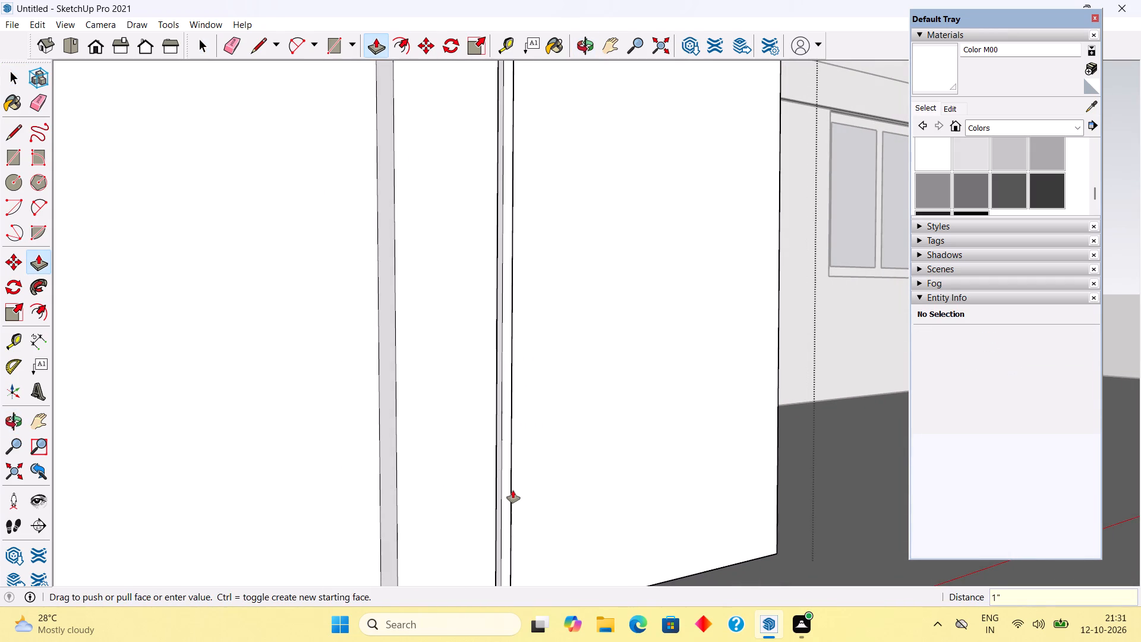
key("space")
Make the extruded vertical strip, with all its faces and edges, a group.
left_click(513, 490)
triple_click(506, 495)
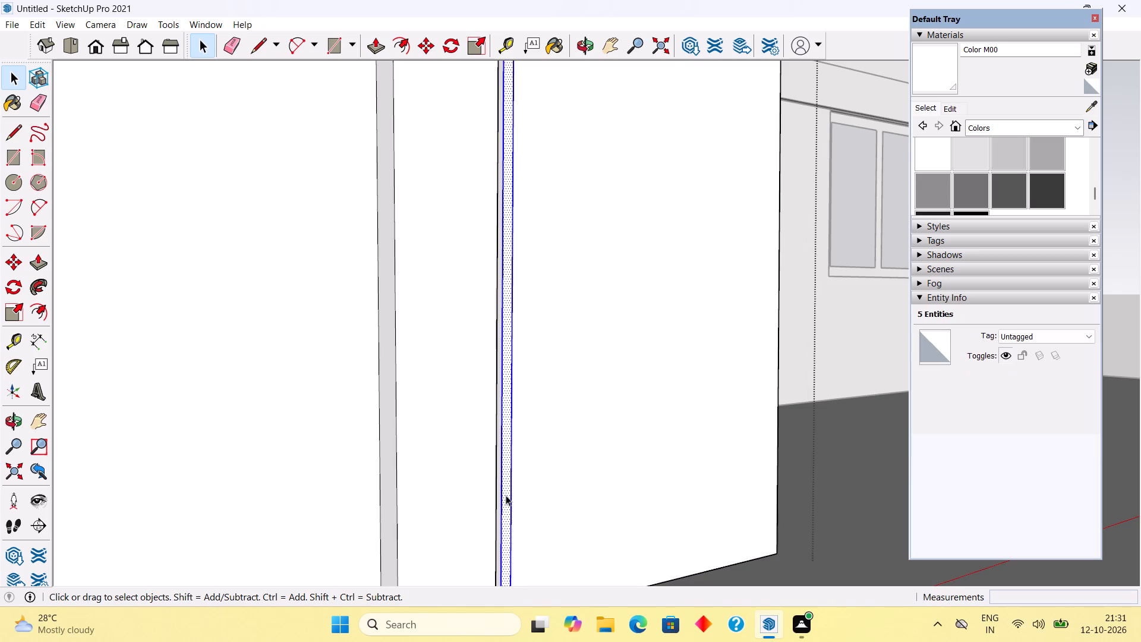
right_click(506, 495)
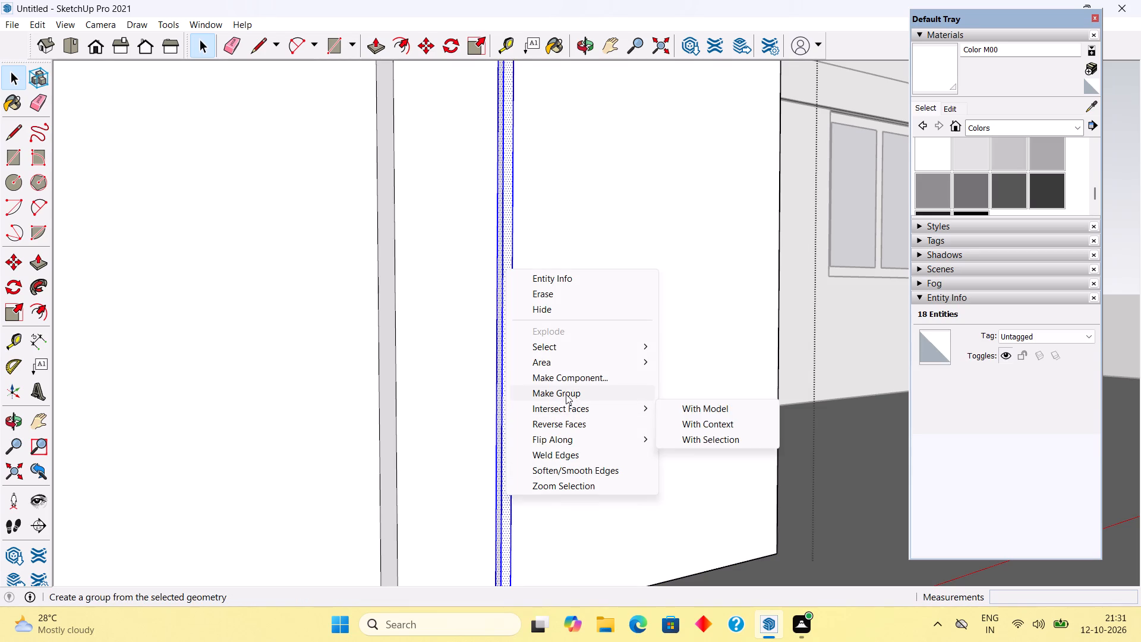
left_click(566, 394)
Copy the strip group 2" to the right along the red axis and array it as five copies at that spacing.
scroll(536, 414, "down", 9)
middle_click_drag(578, 486, 461, 527)
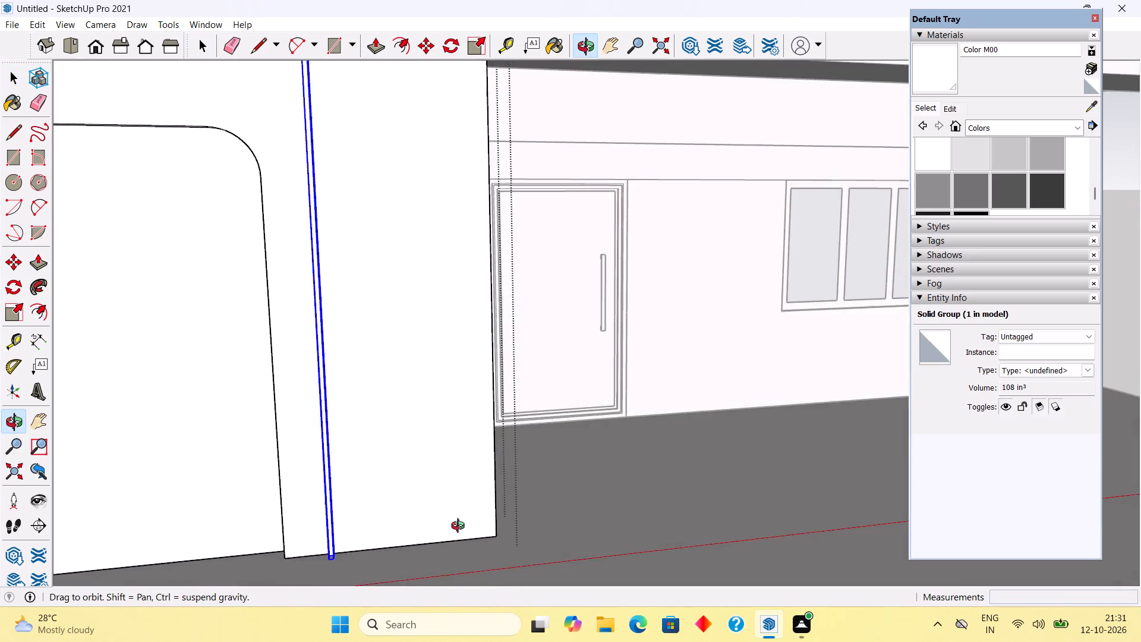
middle_click_drag(461, 527, 438, 478)
scroll(438, 479, "down", 2)
scroll(351, 493, "up", 5)
scroll(301, 457, "up", 10)
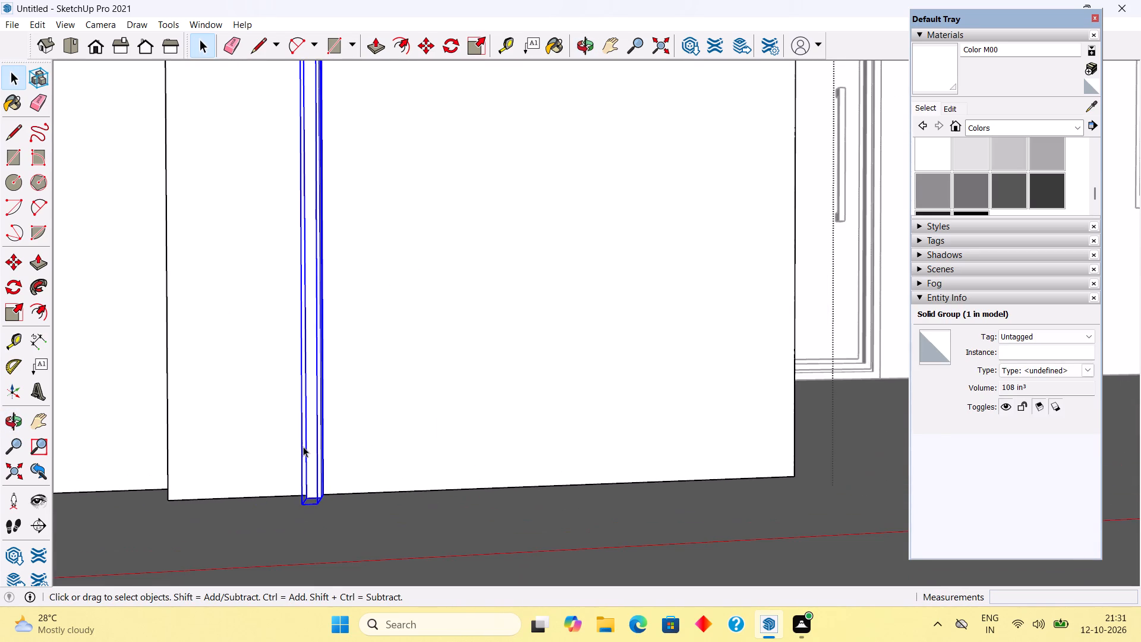
key("m")
left_click(303, 446)
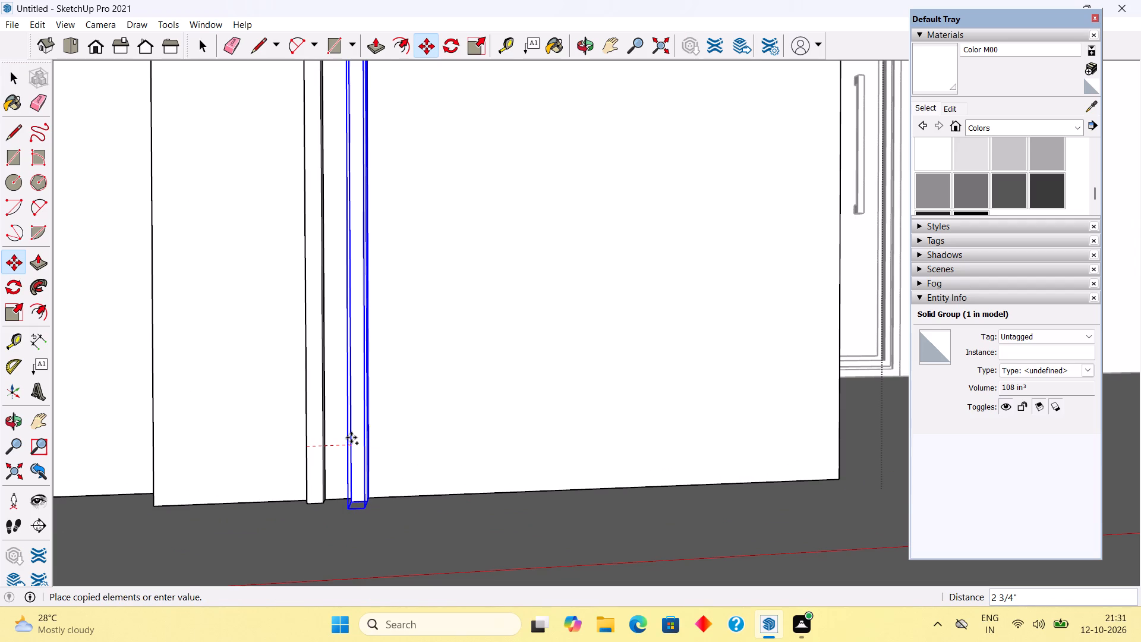
type("2\"")
key("Return")
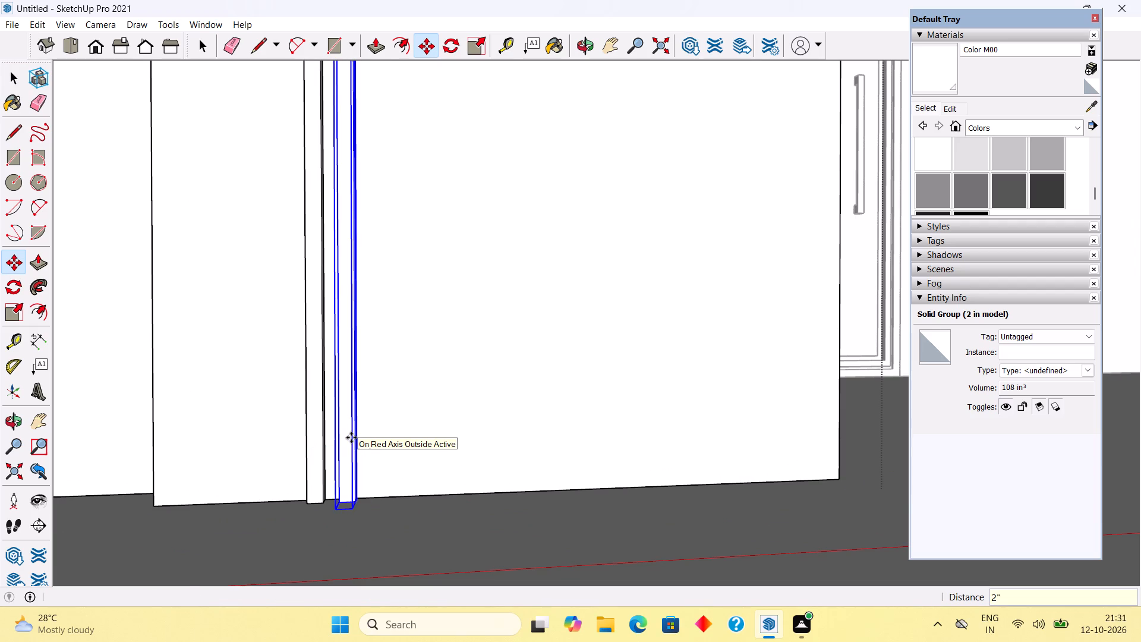
key("x")
key("5")
key("Return")
Examine the arrayed vertical strips on the lower block from the side and within the whole facade.
key("space")
scroll(351, 438, "down", 13)
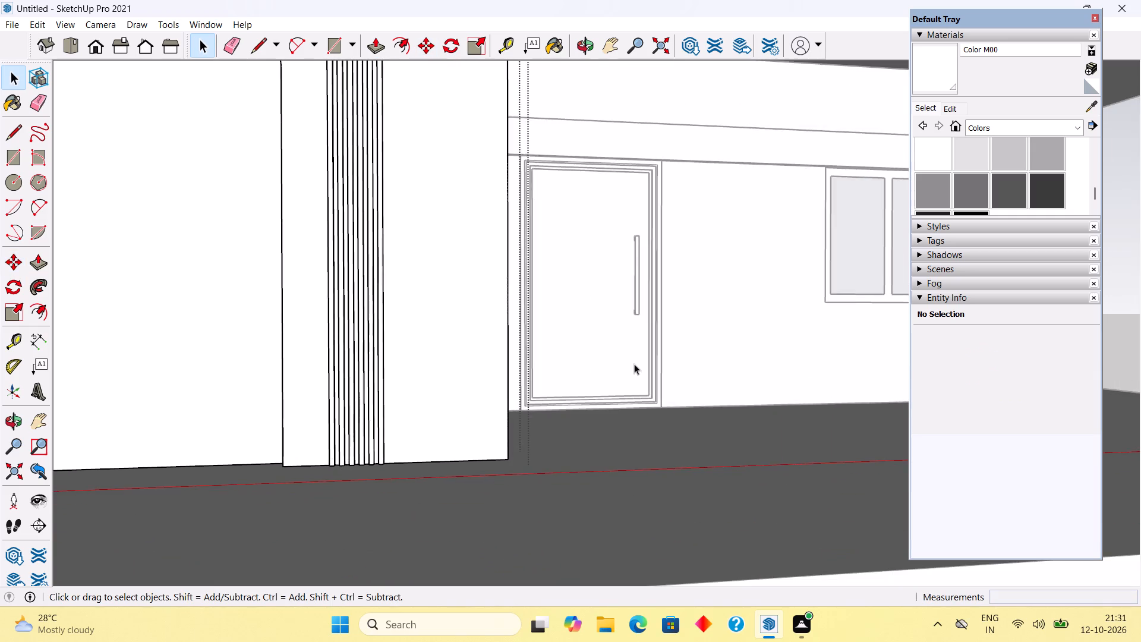
middle_click_drag(636, 363, 318, 430)
scroll(188, 394, "up", 5)
double_click(164, 394)
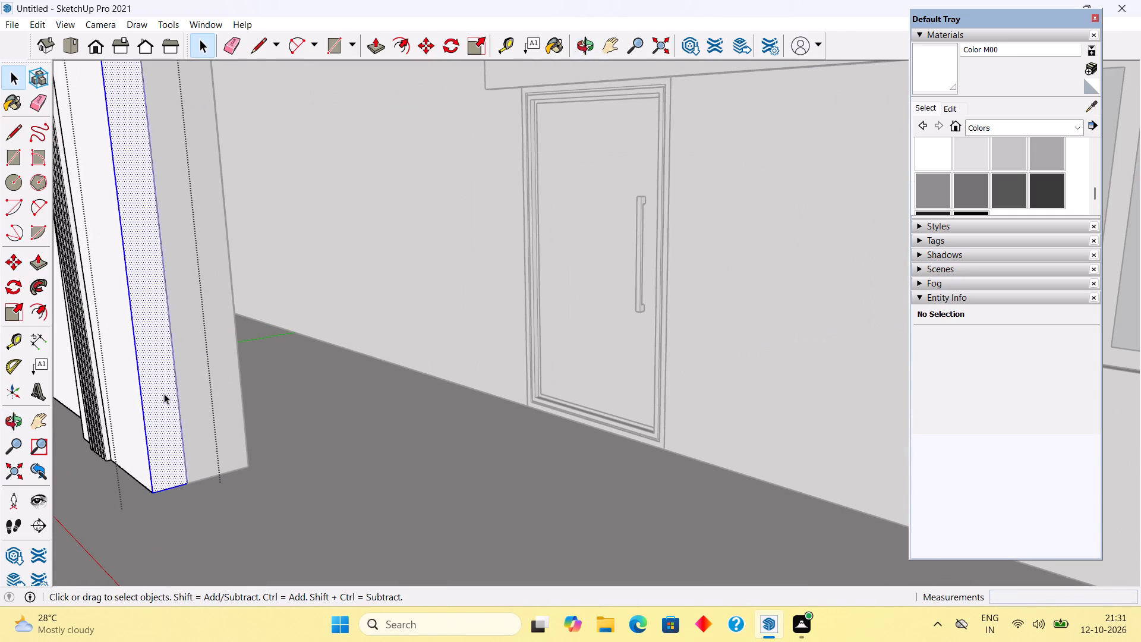
scroll(168, 391, "down", 12)
middle_click_drag(333, 403, 581, 332)
scroll(563, 336, "down", 6)
middle_click_drag(365, 379, 516, 445)
scroll(516, 445, "down", 4)
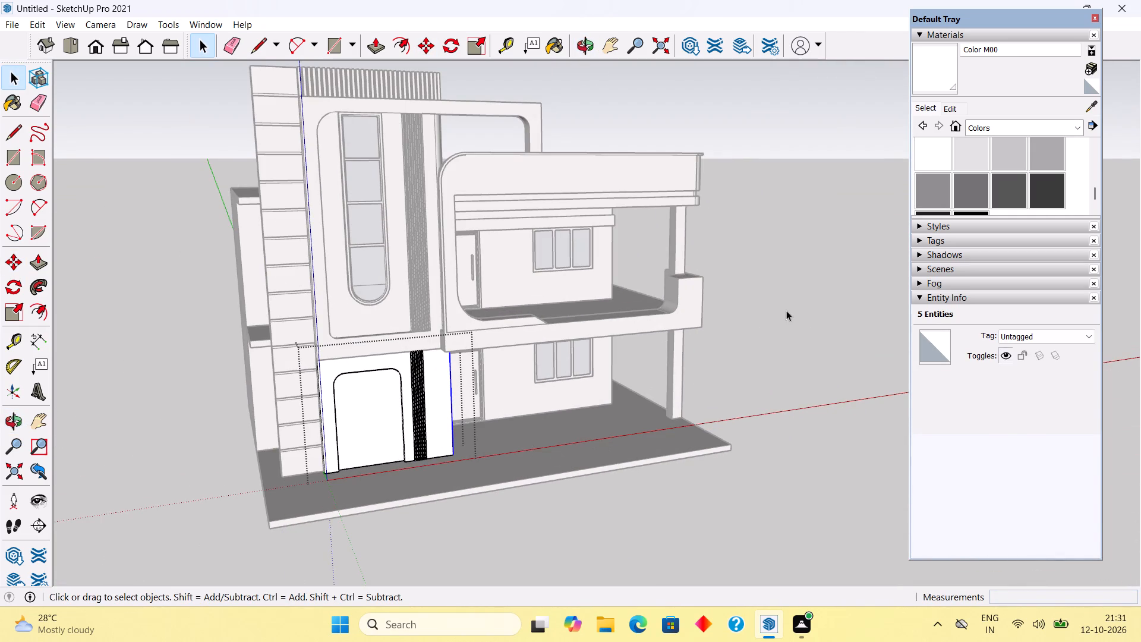
left_click(792, 305)
Move the second strip from the recess 1" along the red axis toward the first strip, forming a pair.
scroll(424, 436, "up", 5)
middle_click_drag(440, 415, 383, 430)
scroll(383, 430, "up", 1)
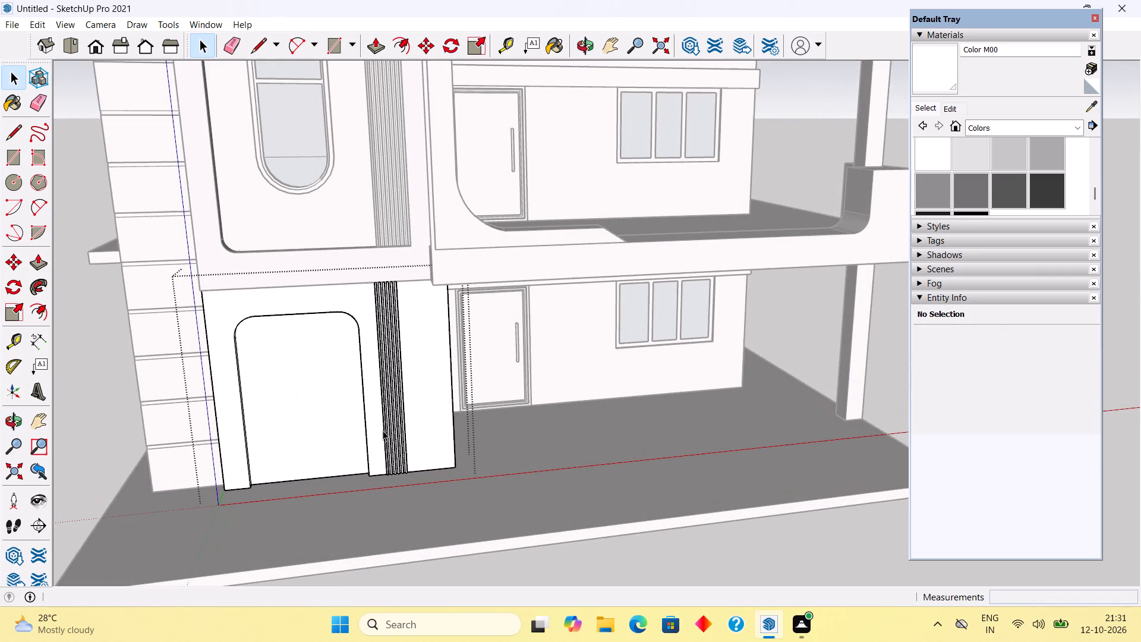
scroll(416, 405, "up", 9)
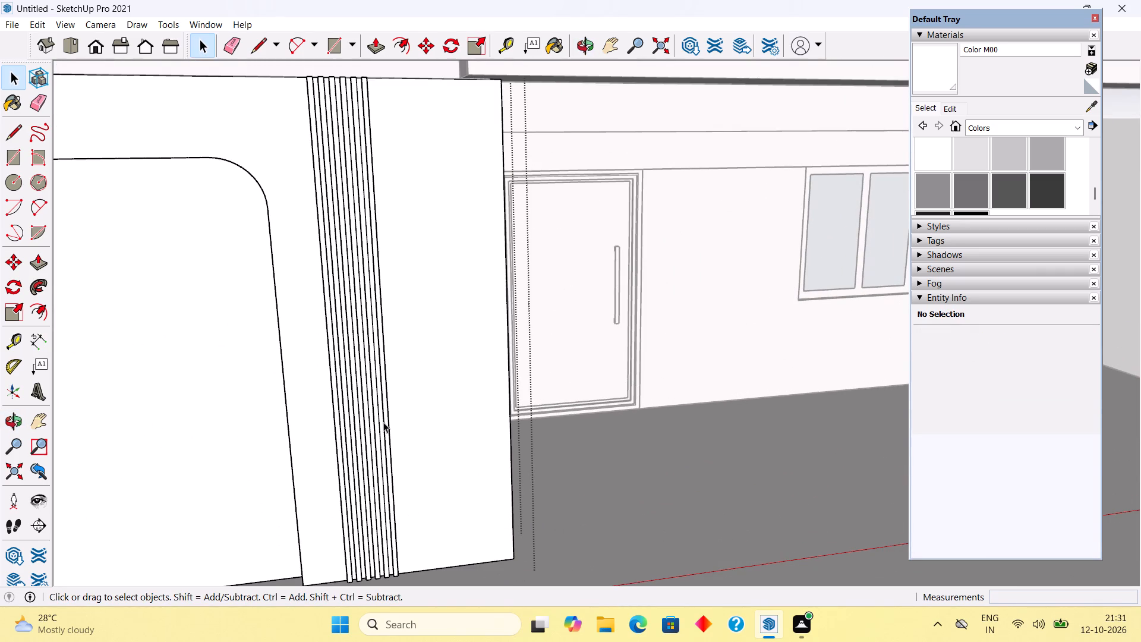
scroll(356, 546, "up", 2)
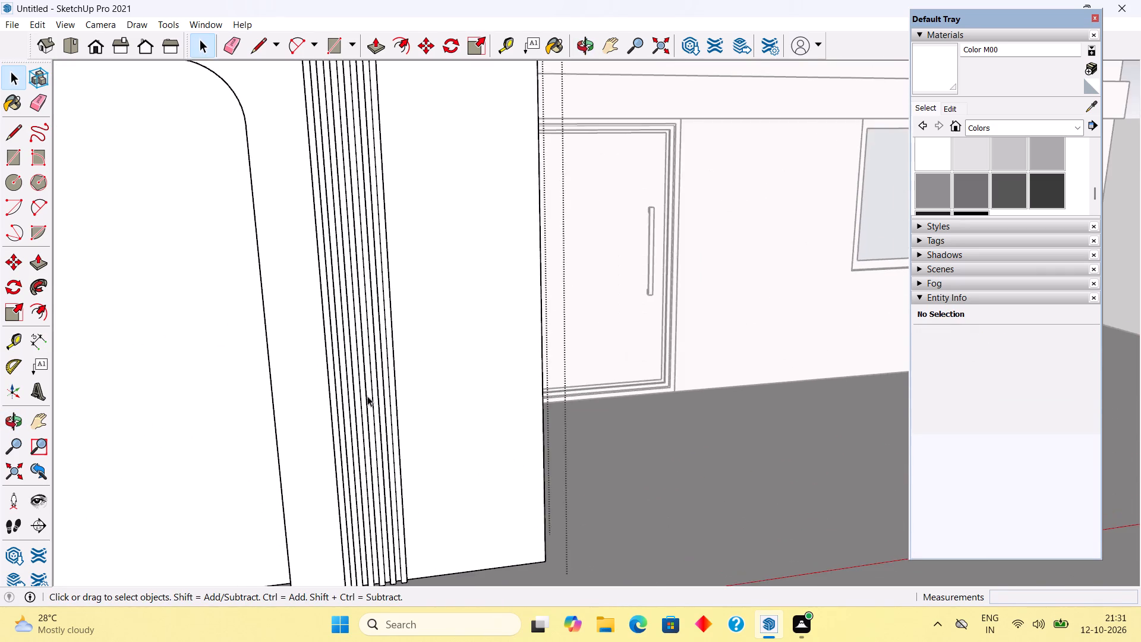
scroll(368, 395, "down", 6)
scroll(368, 516, "up", 17)
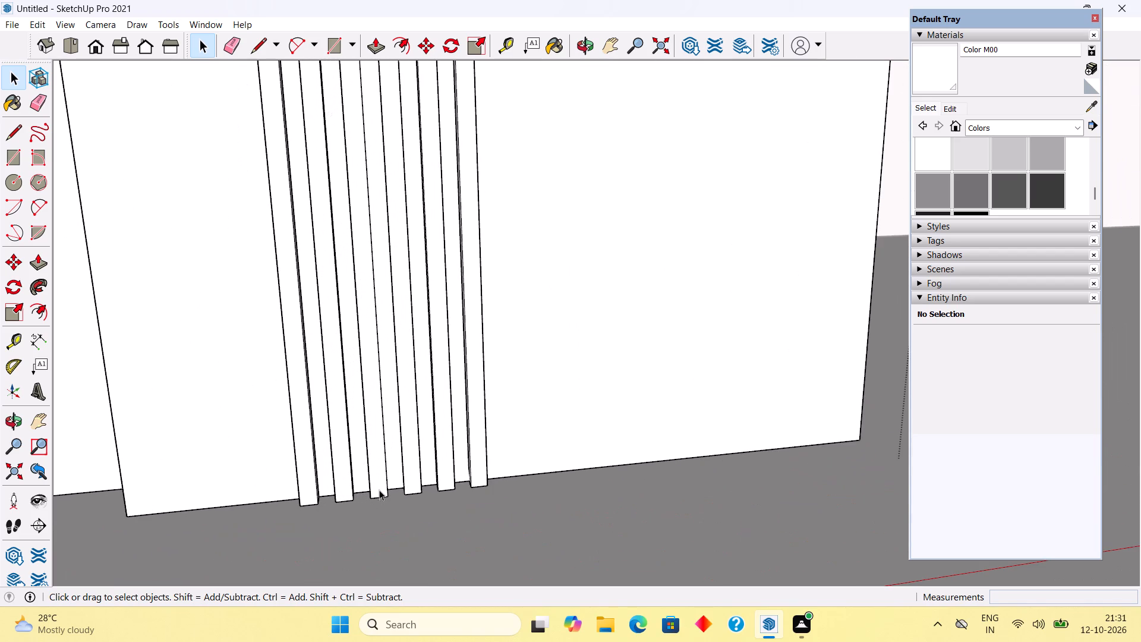
left_click(339, 491)
scroll(339, 491, "up", 5)
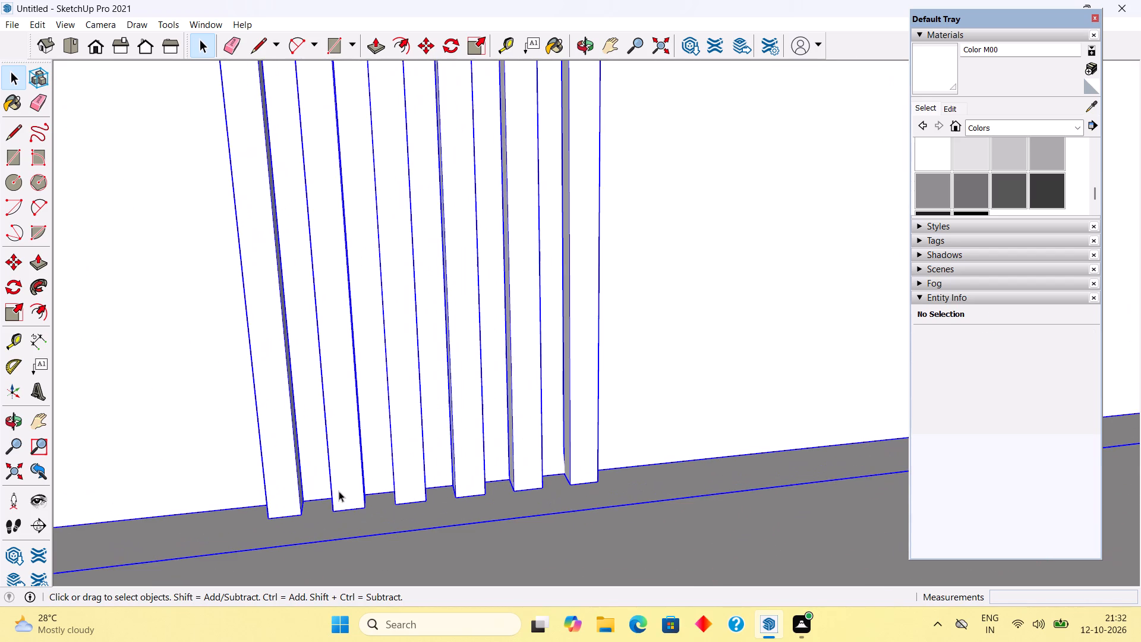
scroll(339, 491, "up", 1)
triple_click(339, 491)
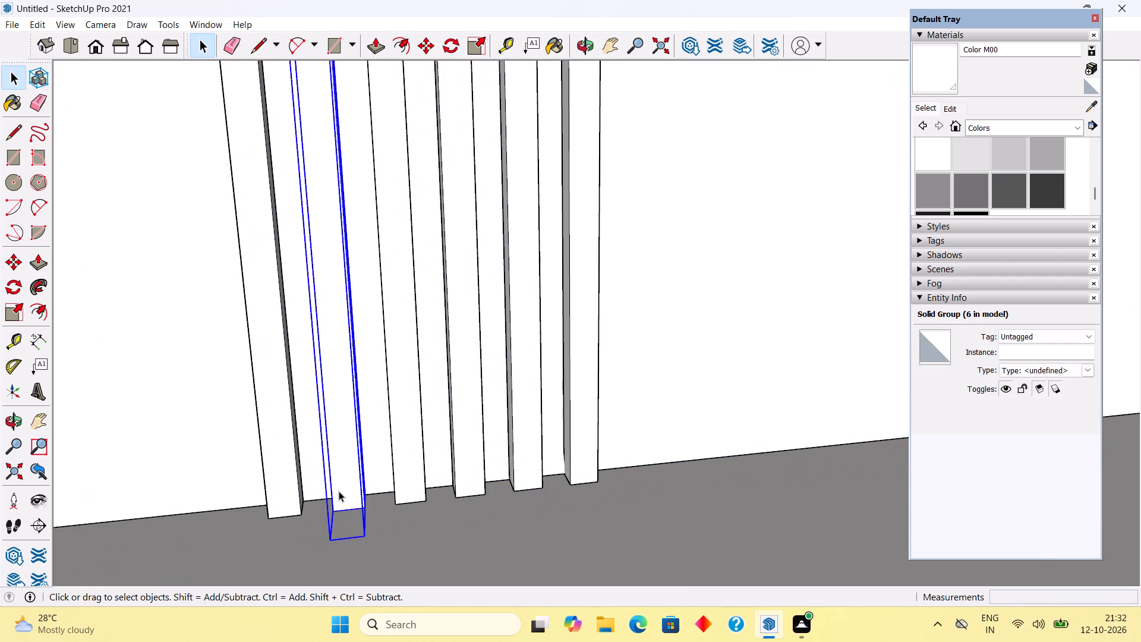
key("m")
left_click(336, 493)
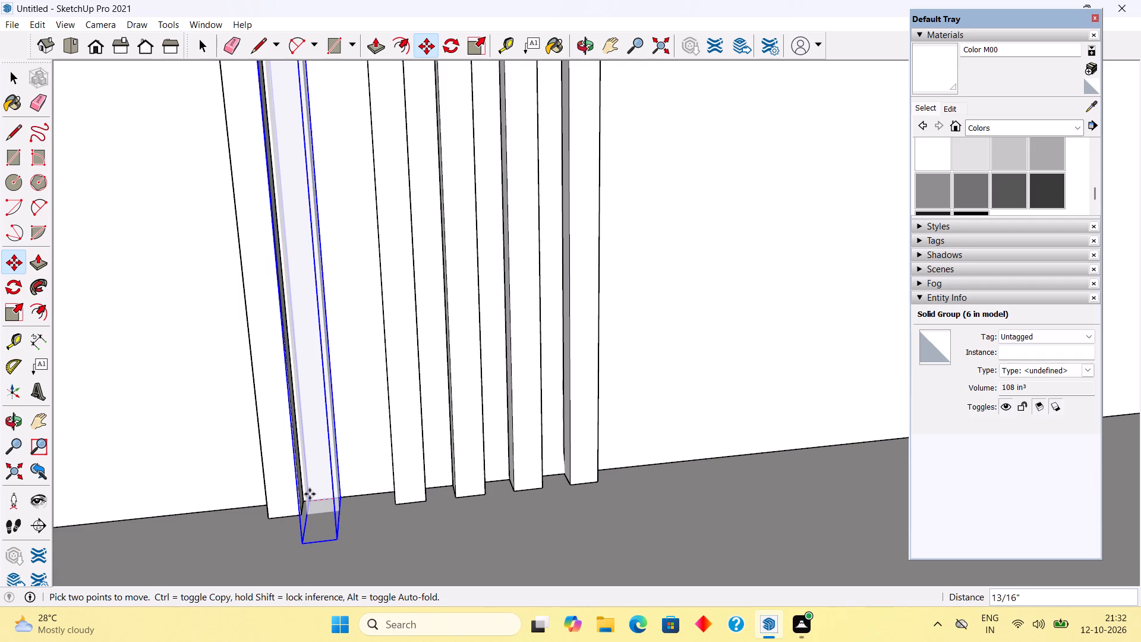
type("1\"")
key("Return")
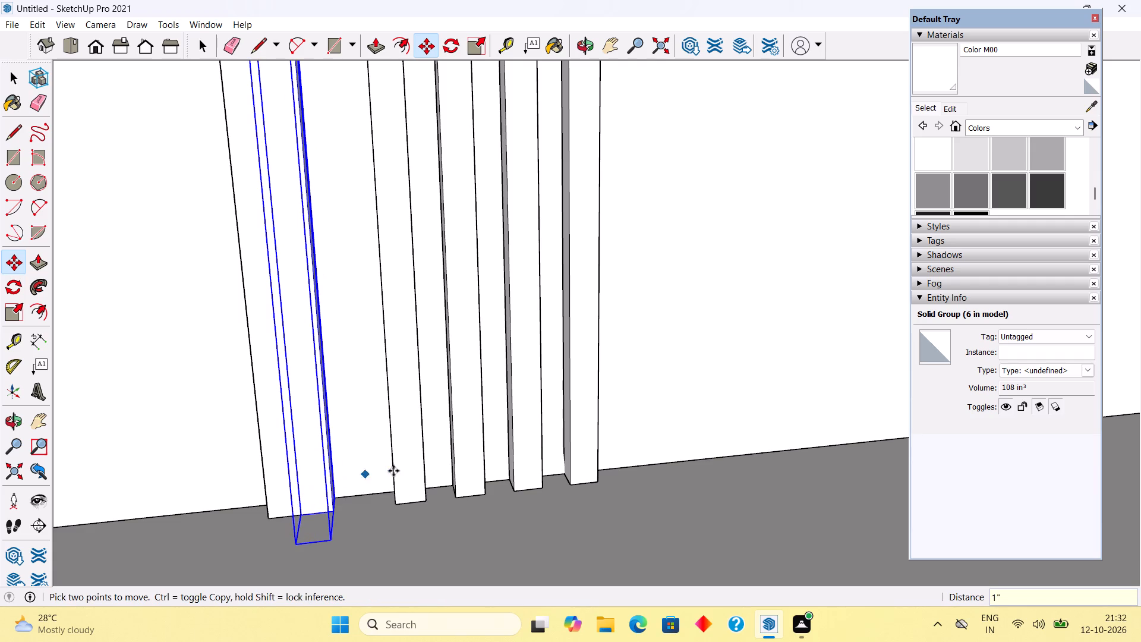
Move the fourth strip 1" along the red axis toward the third strip, forming a second pair.
left_click(475, 477)
key("space")
left_click(475, 477)
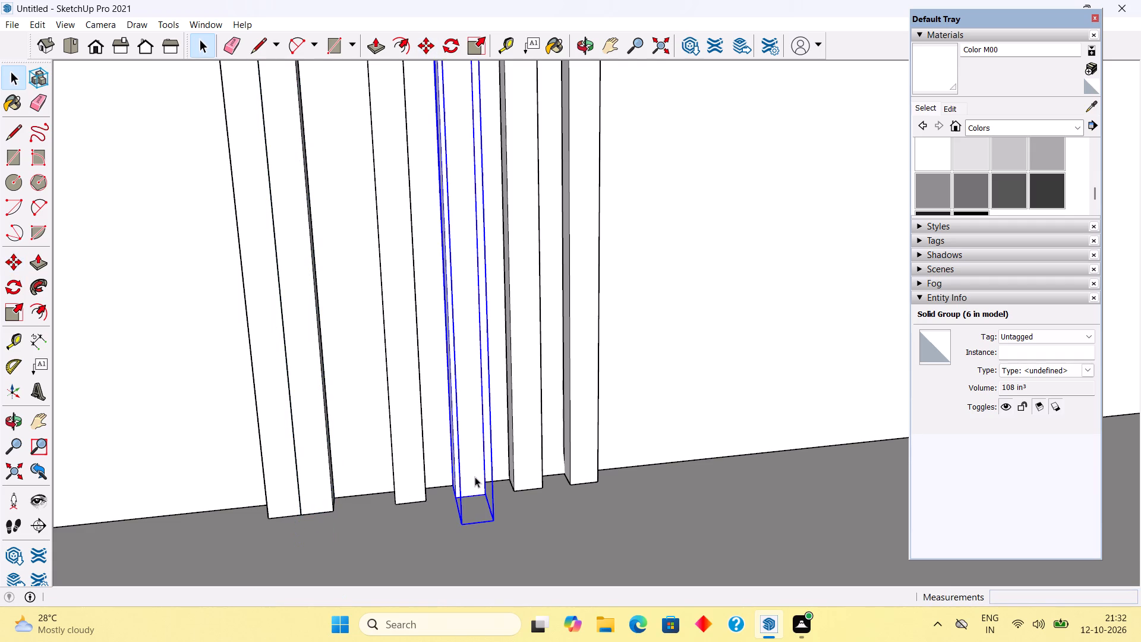
key("m")
left_click(475, 477)
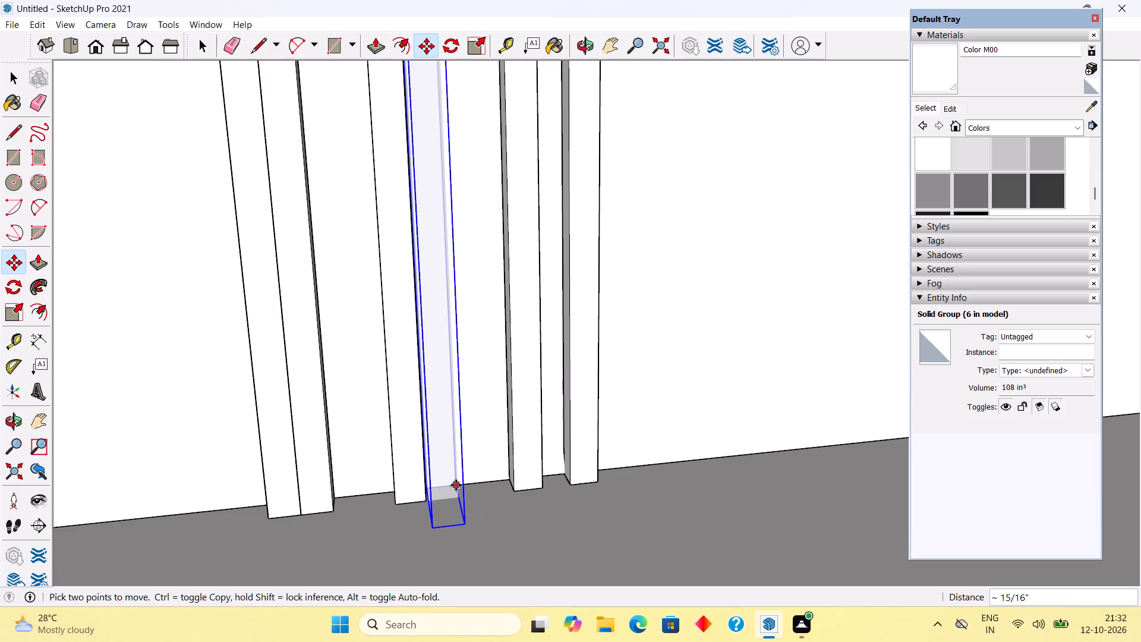
type("1\"")
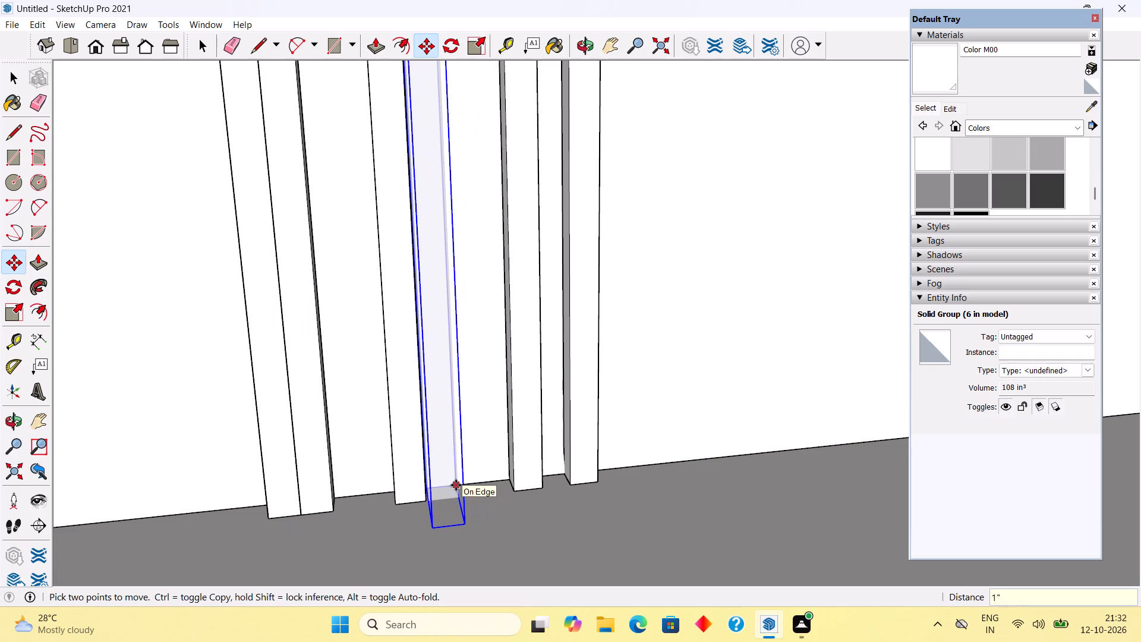
key("Return")
key("space")
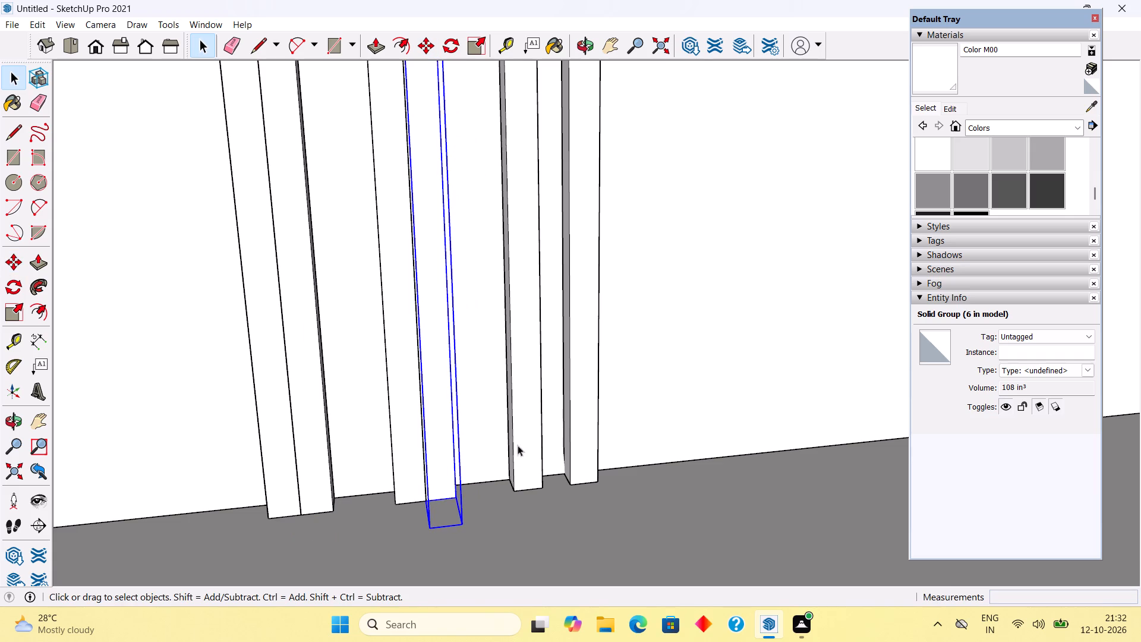
Move the sixth strip 1" along the red axis toward the fifth strip, forming a third pair.
left_click(564, 416)
key("m")
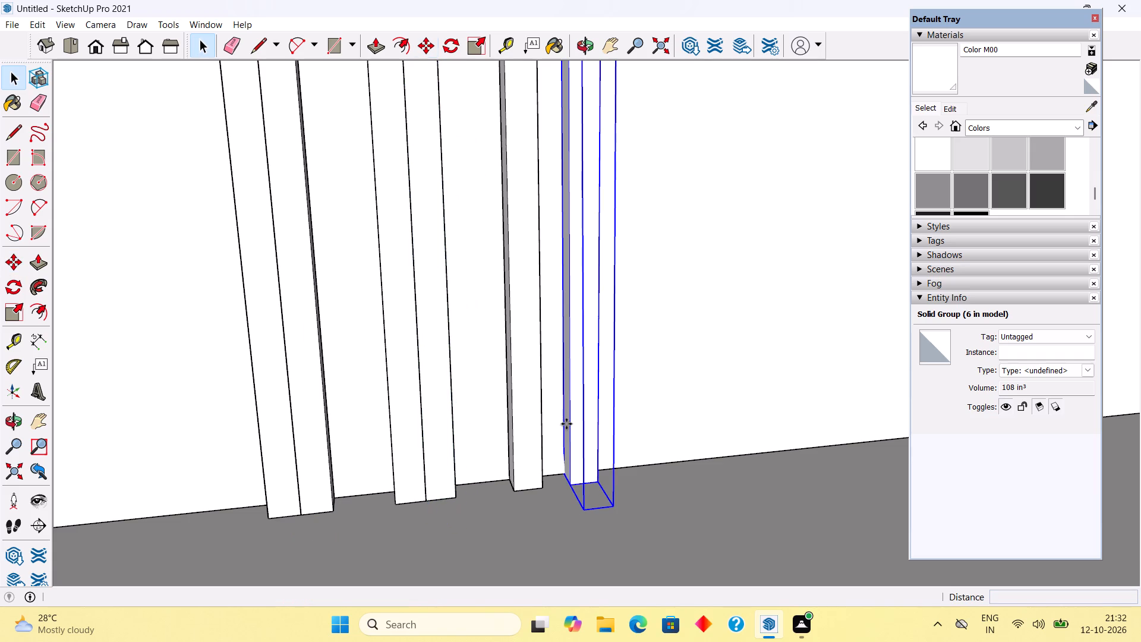
left_click(566, 424)
type("1\"")
key("Return")
key("space")
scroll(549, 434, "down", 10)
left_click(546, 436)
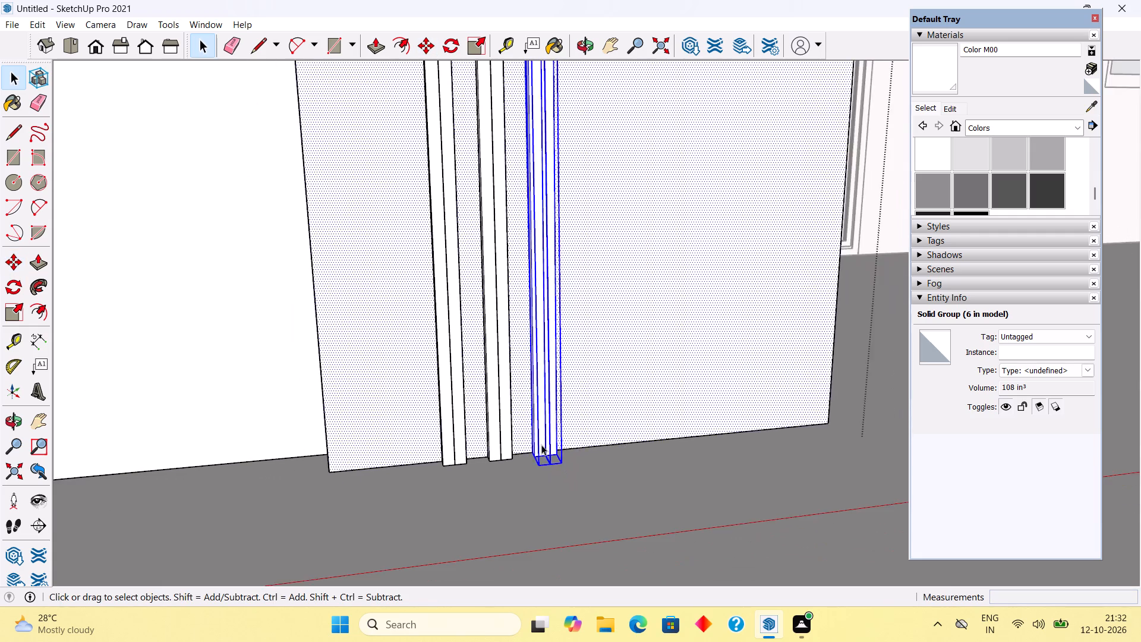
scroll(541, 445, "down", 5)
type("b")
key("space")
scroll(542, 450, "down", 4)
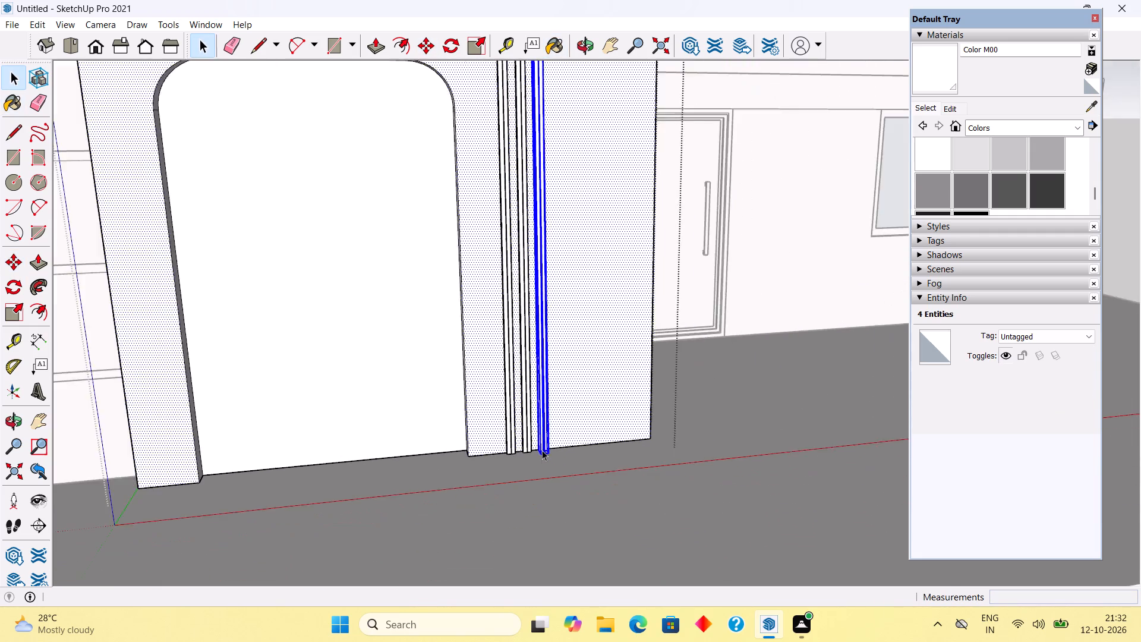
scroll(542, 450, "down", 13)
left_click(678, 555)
Copy the strip pair farthest from the recess 4" away from it along the red axis, arraying three copies at that spacing.
middle_click_drag(547, 402, 481, 384)
scroll(481, 384, "up", 3)
scroll(537, 358, "up", 8)
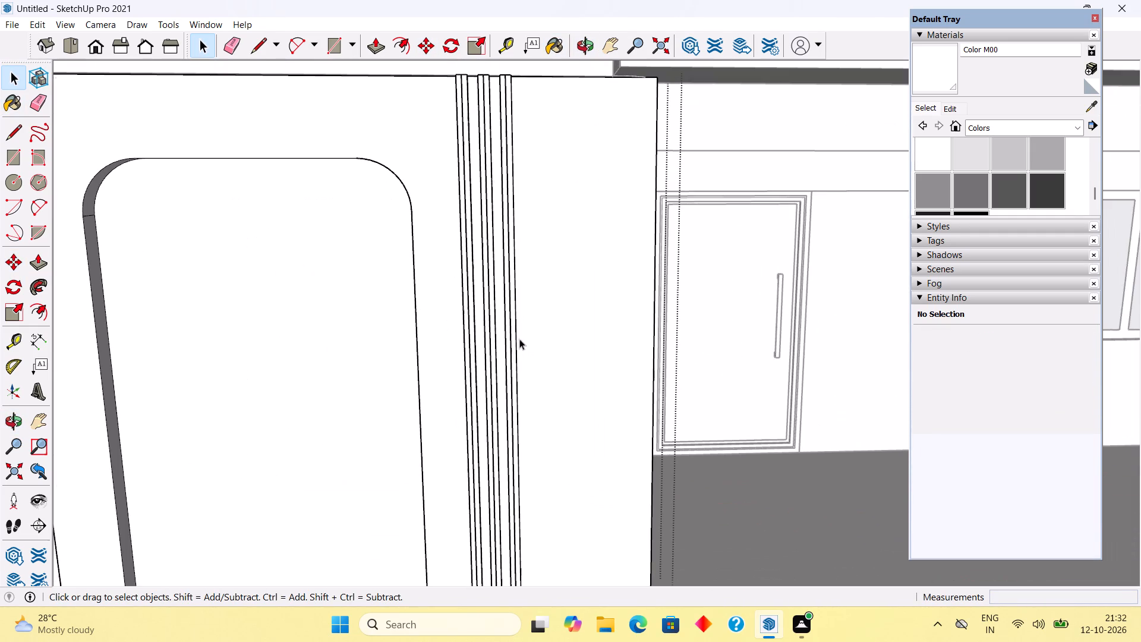
left_click(511, 357)
triple_click(511, 357)
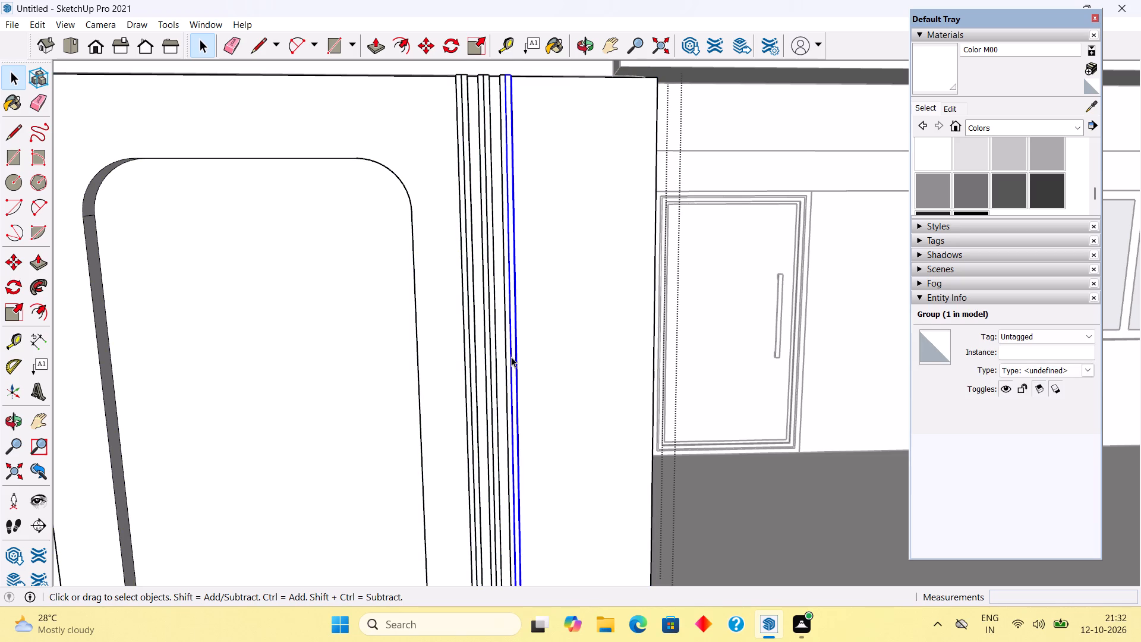
scroll(508, 359, "up", 5)
left_click(508, 359)
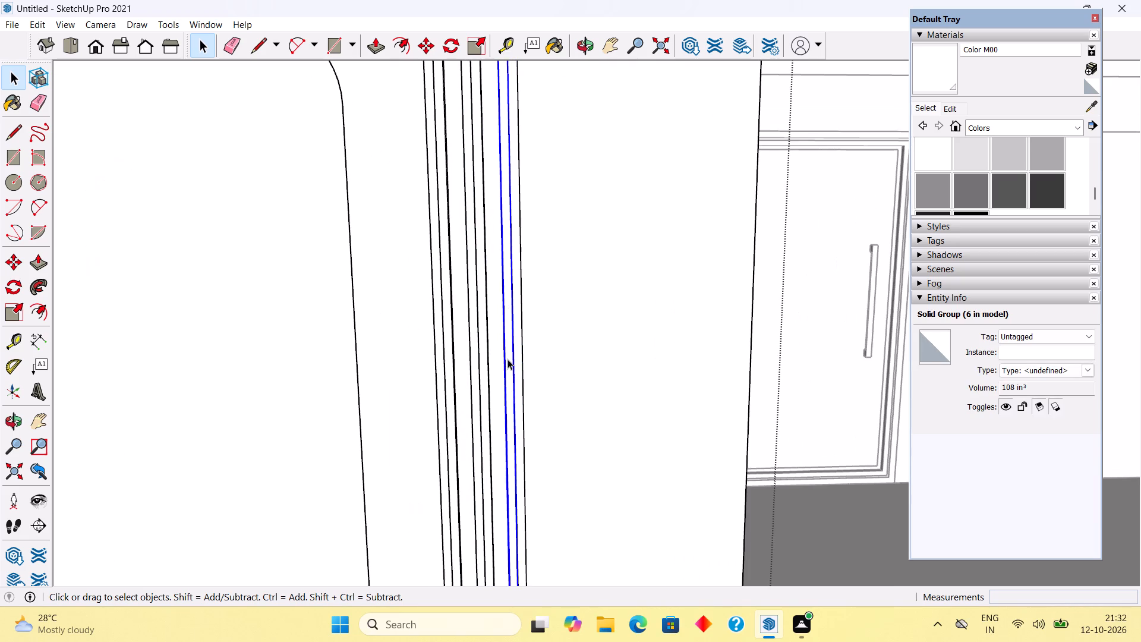
left_click(522, 371, "shift")
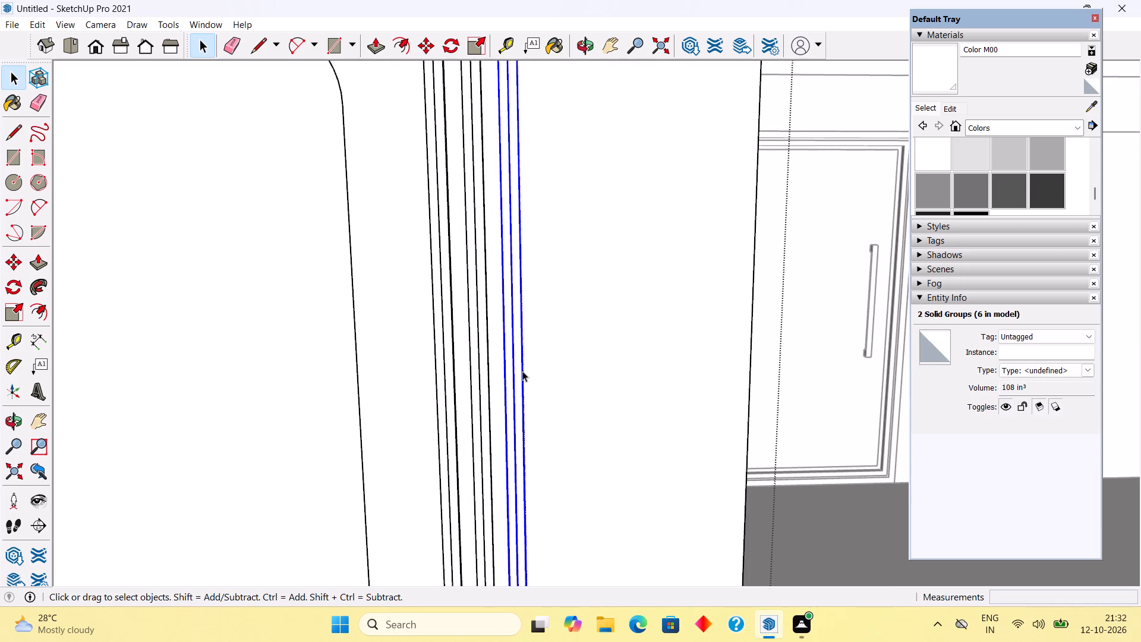
key("m")
left_click(522, 371)
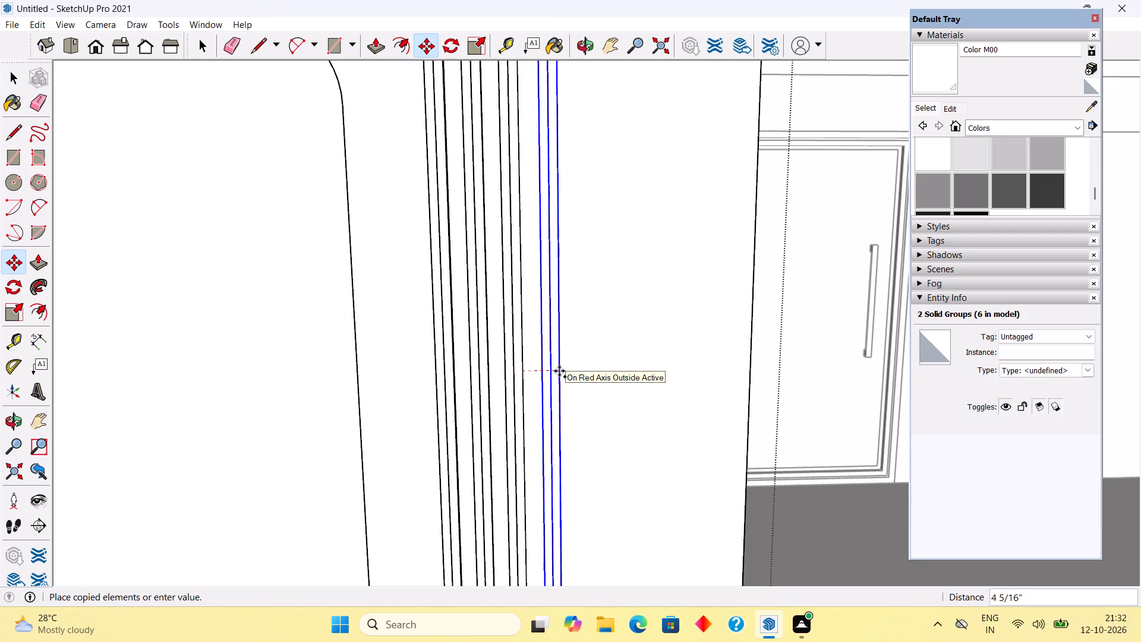
type("4\"")
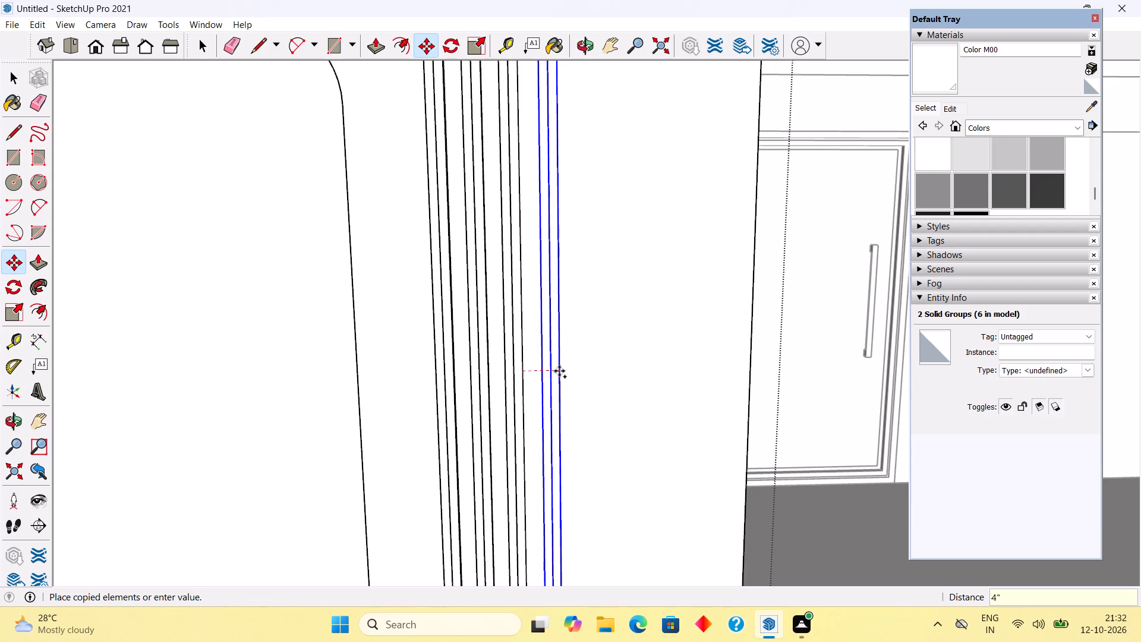
key("Return")
key("x")
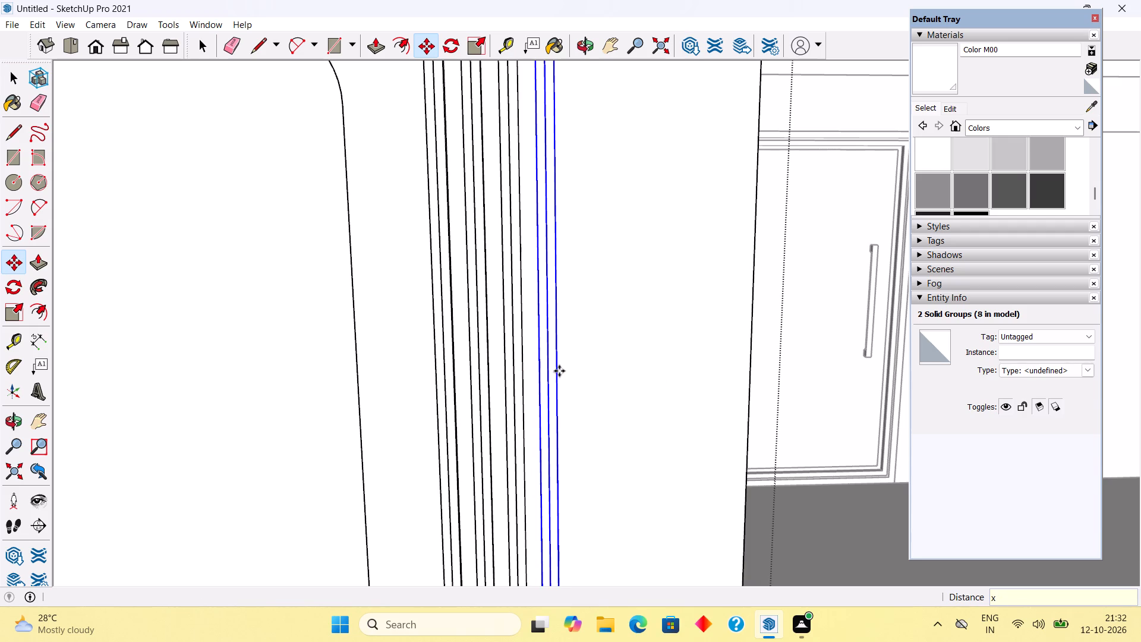
key("3")
key("Return")
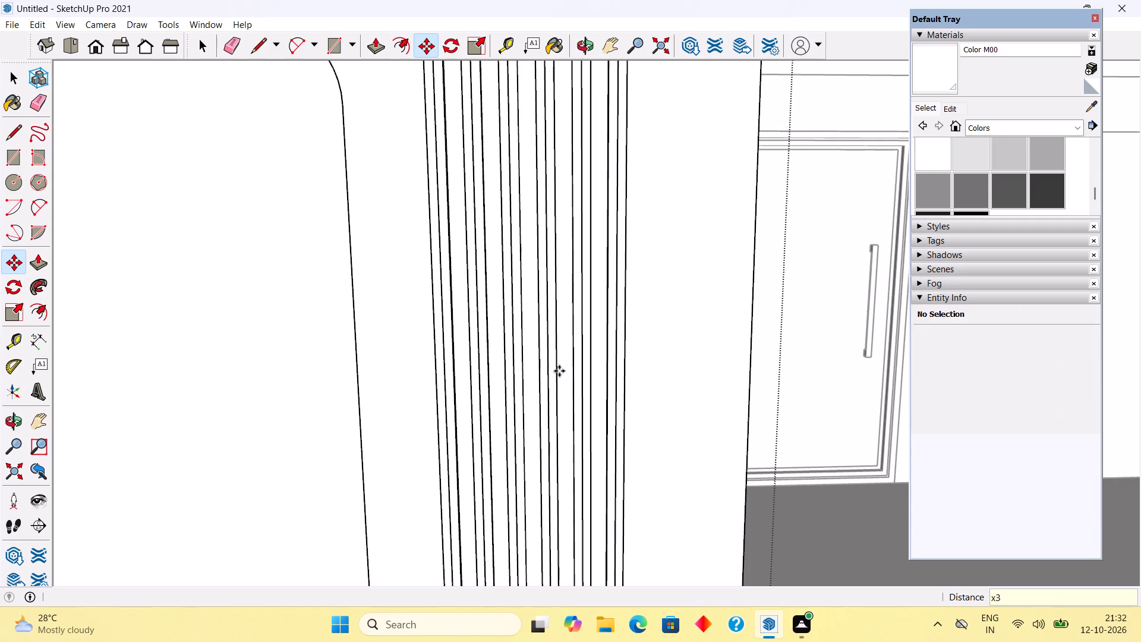
key("space")
Leave the lower block's group and examine the whole house facade with the paired strips.
scroll(559, 371, "down", 15)
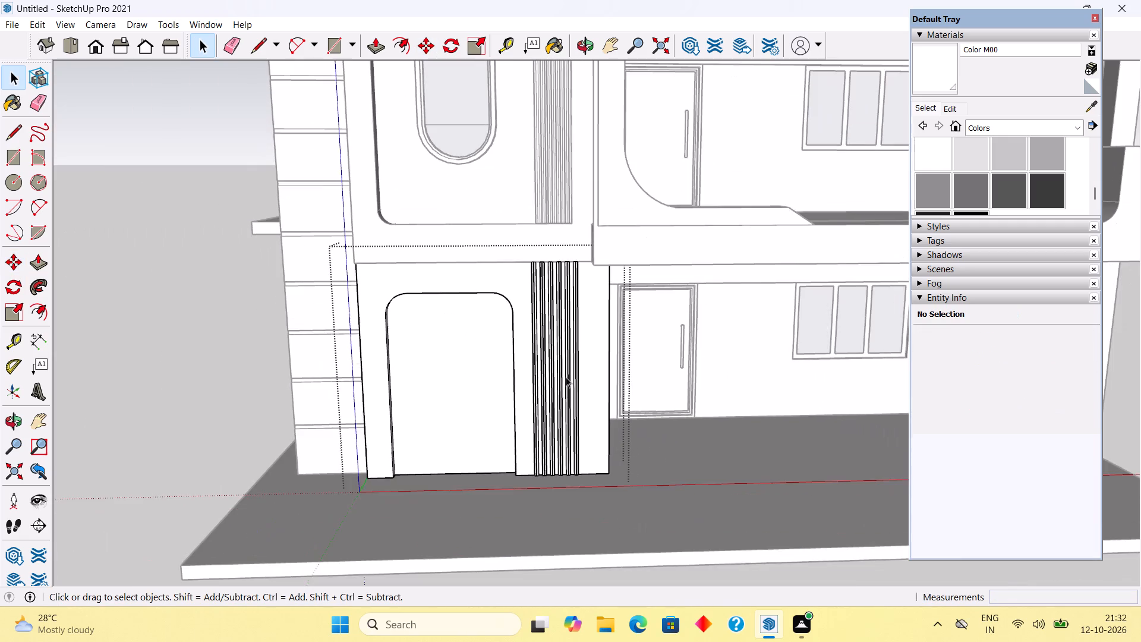
middle_click_drag(567, 404, 592, 446)
scroll(592, 446, "down", 4)
key("space")
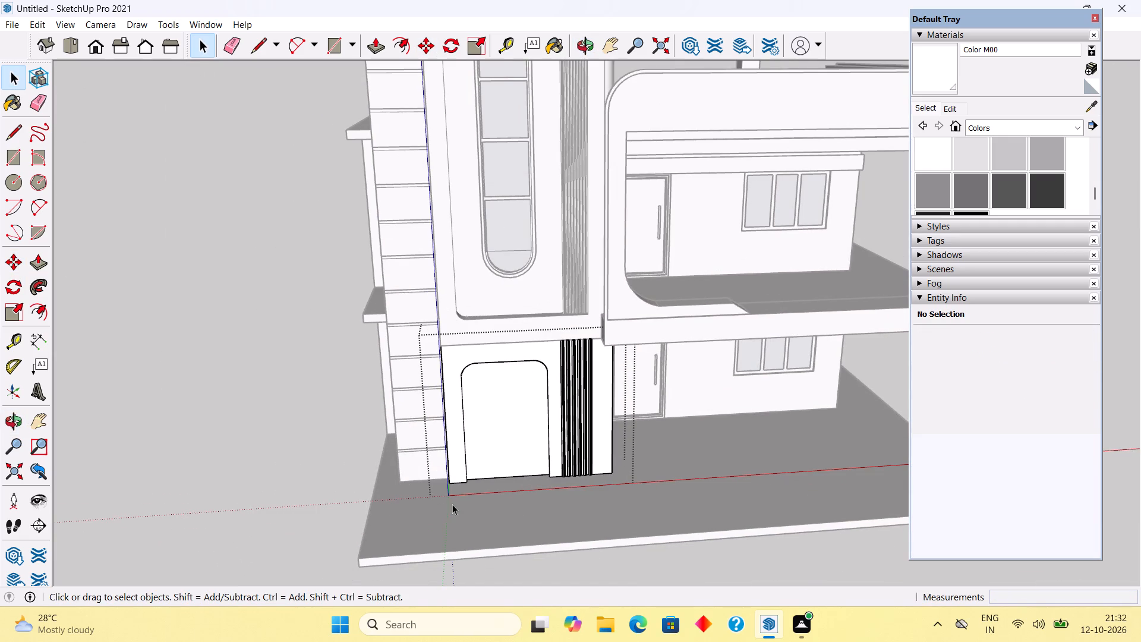
left_click(314, 471)
scroll(304, 393, "down", 3)
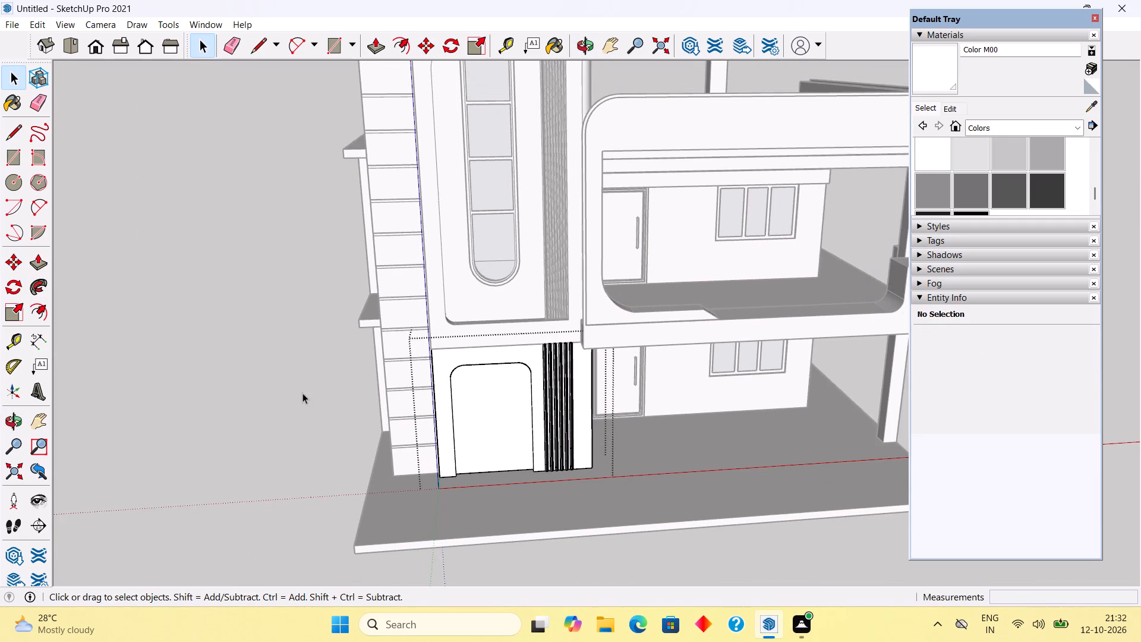
double_click(302, 393)
scroll(302, 393, "down", 6)
middle_click_drag(316, 414, 317, 346)
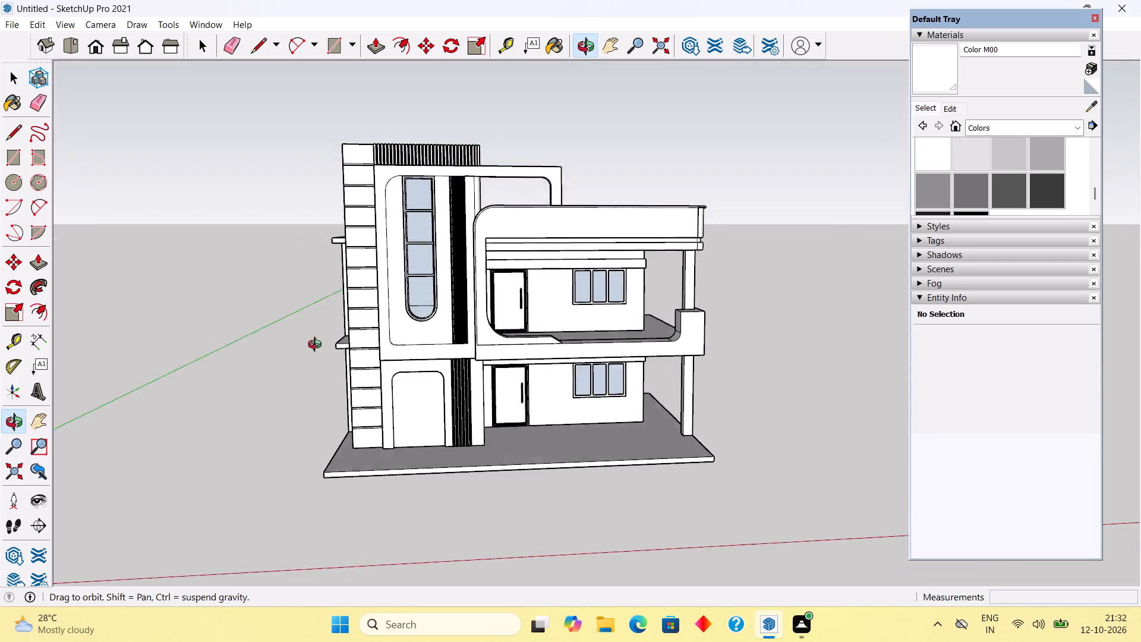
middle_click_drag(317, 346, 298, 311)
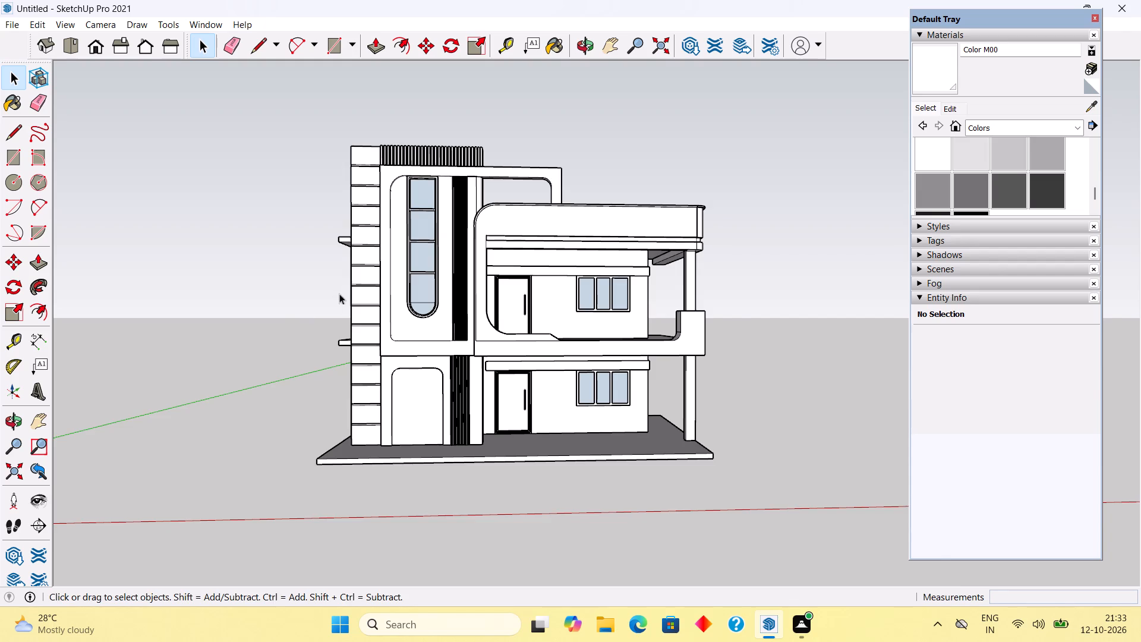
Draw a rectangle about 5 11/16" by 3" on the upper balcony floor, beside the curved opening's inner corner.
scroll(343, 291, "up", 5)
middle_click_drag(635, 342, 404, 534)
scroll(612, 369, "up", 4)
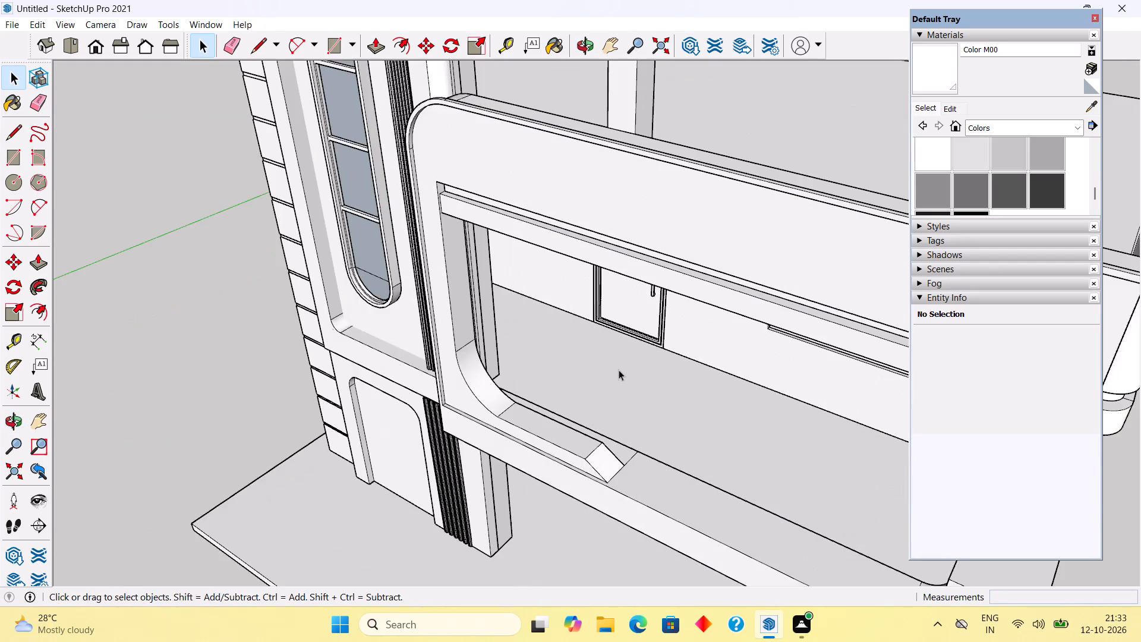
middle_click_drag(603, 436, 225, 350)
scroll(492, 315, "up", 8)
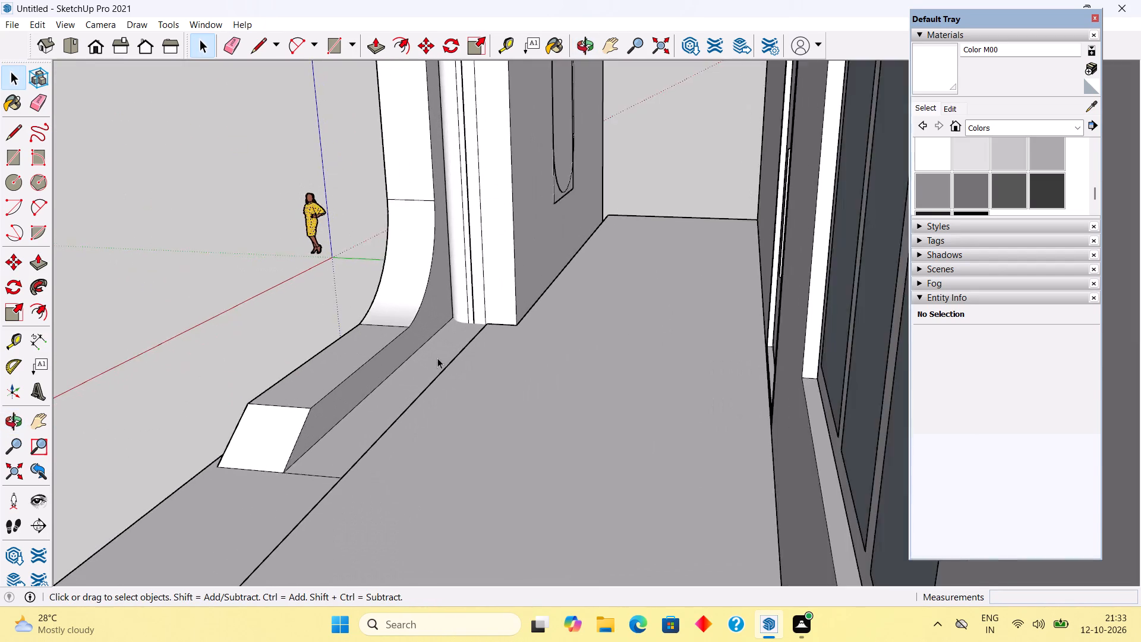
scroll(437, 358, "up", 3)
middle_click_drag(464, 341, 465, 427)
scroll(464, 376, "up", 4)
middle_click_drag(458, 313, 502, 345)
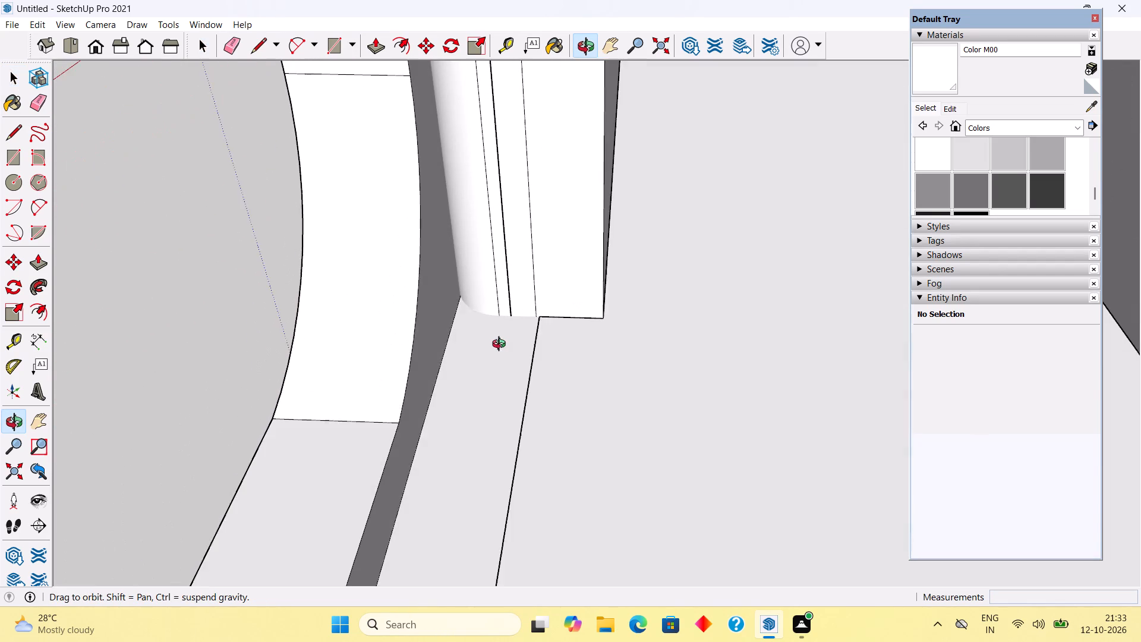
middle_click_drag(502, 345, 503, 346)
key("r")
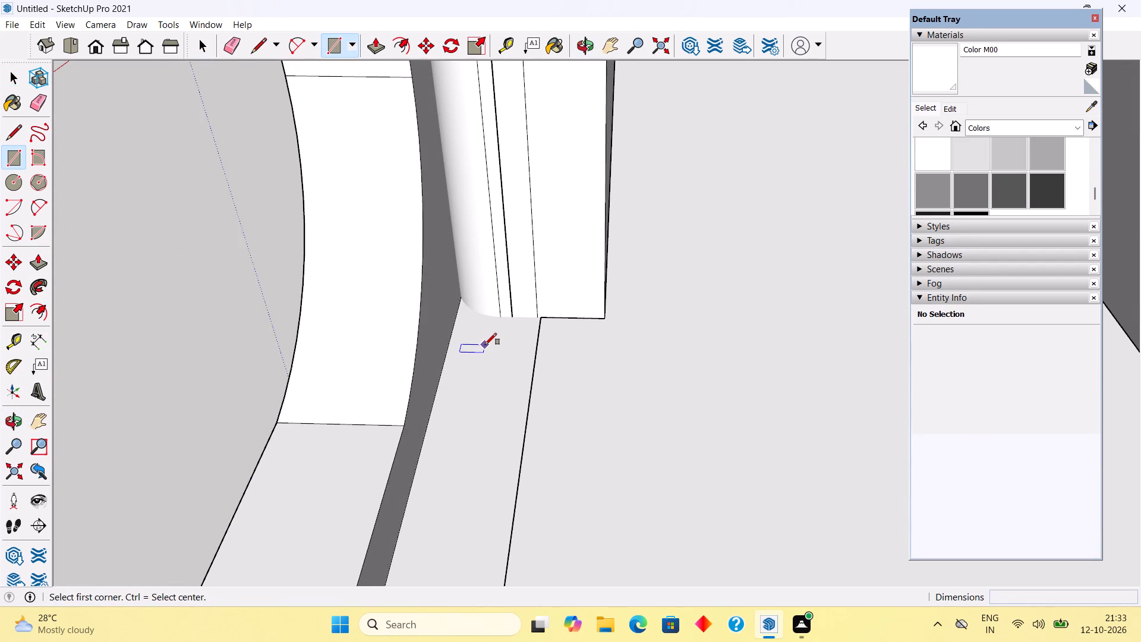
left_click(485, 345)
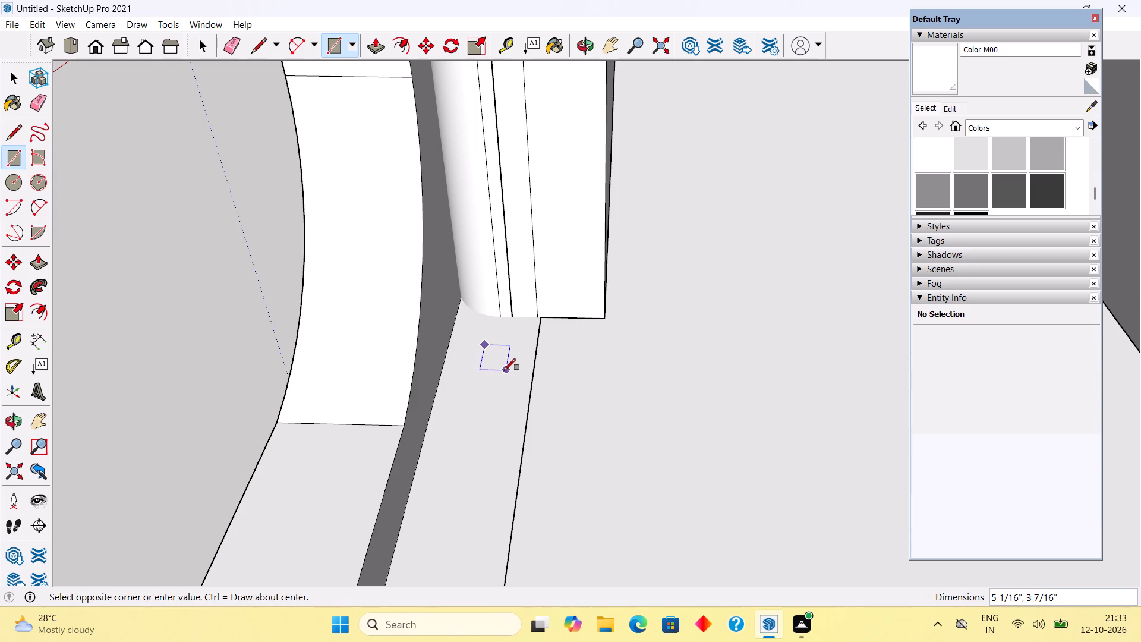
left_click(502, 373)
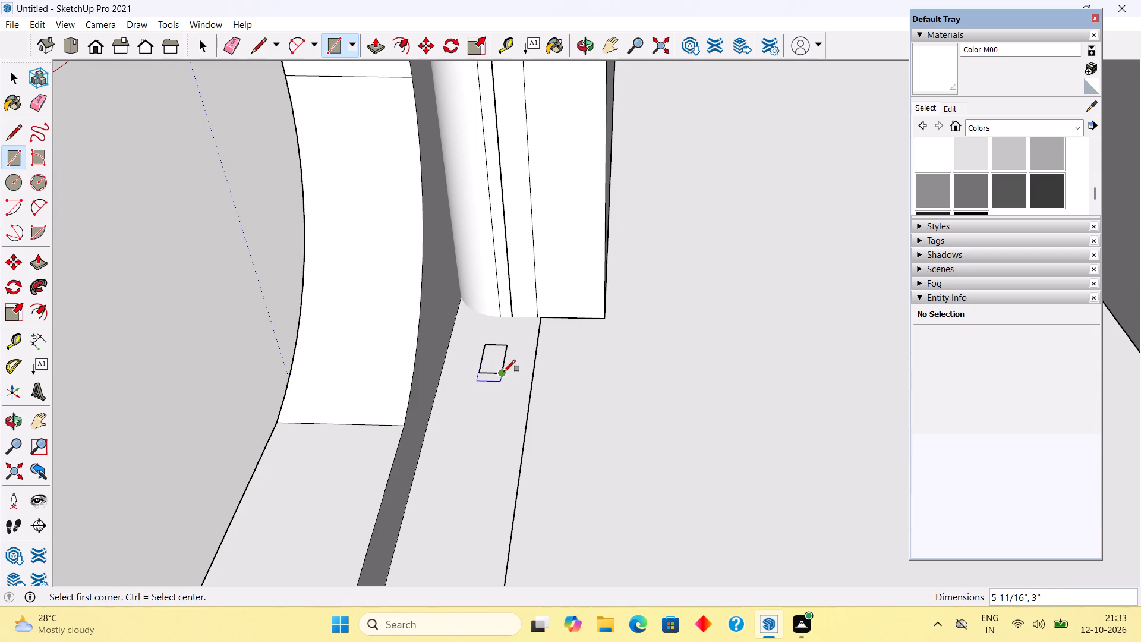
Push/Pull the small floor rectangle up 10' to the beam over the balcony opening, forming a vertical post.
key("p")
left_click(500, 367)
scroll(519, 260, "down", 7)
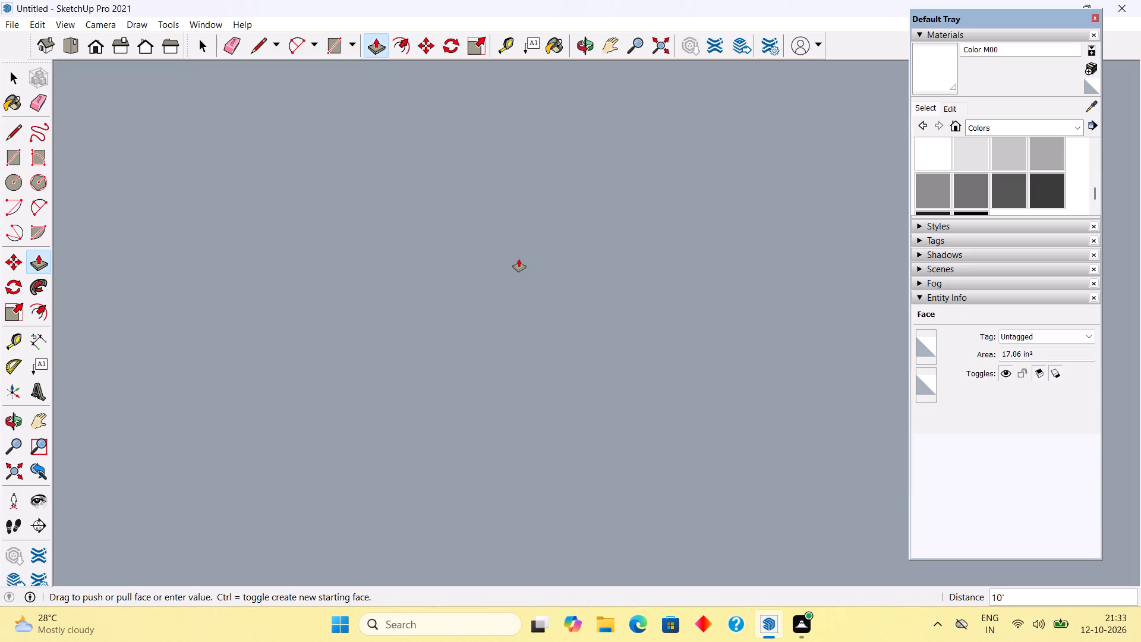
scroll(519, 259, "down", 13)
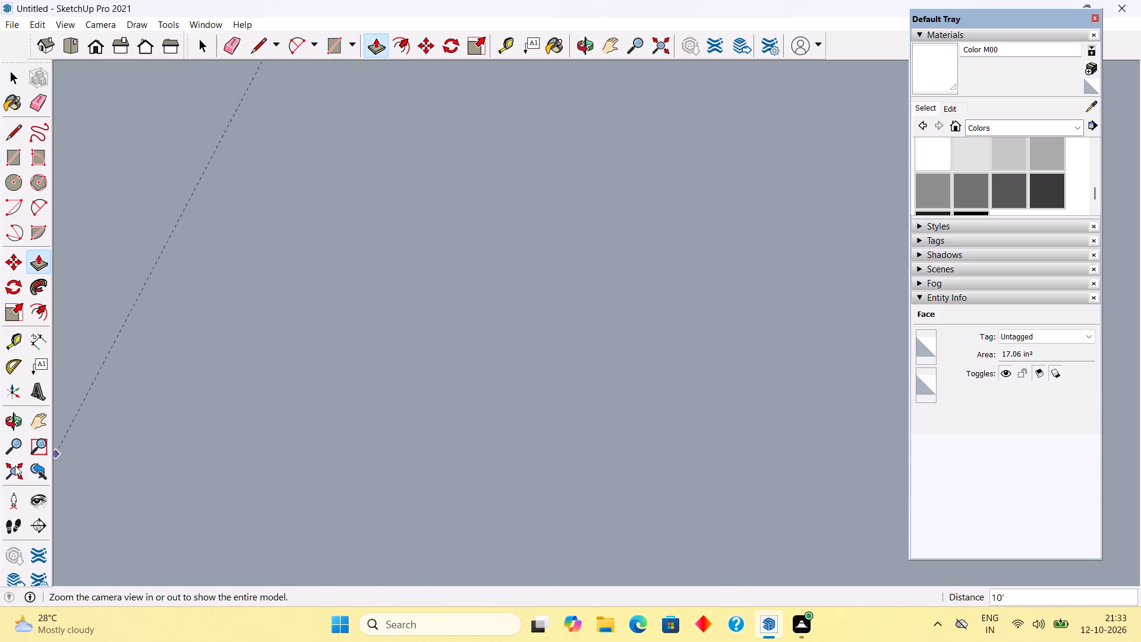
left_click(15, 465)
middle_click_drag(314, 373, 630, 241)
scroll(514, 282, "up", 2)
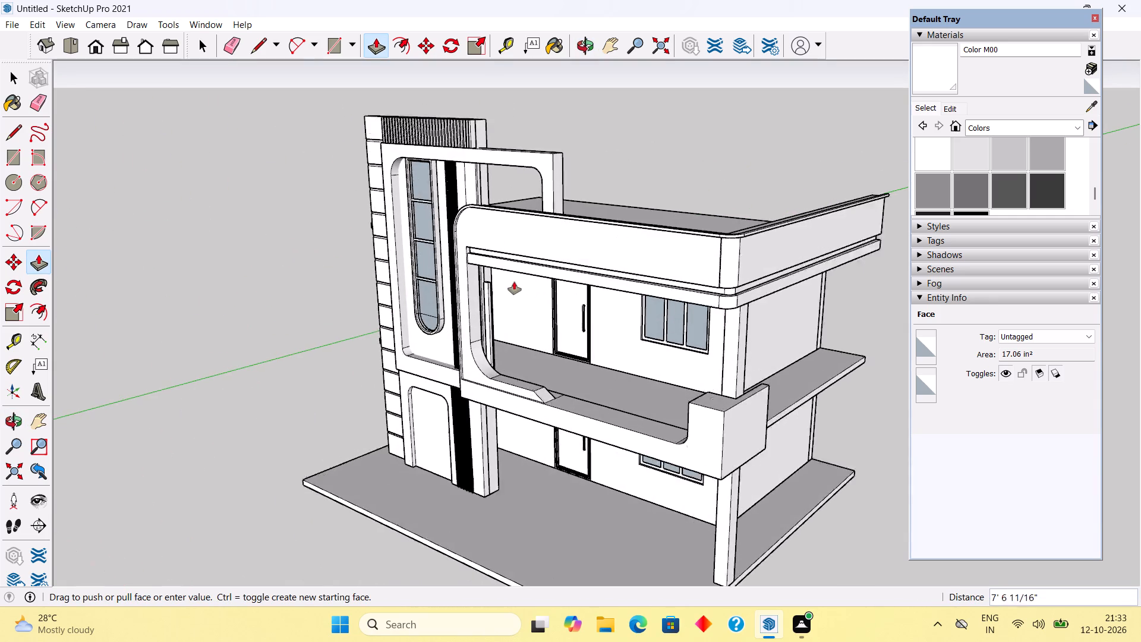
scroll(514, 282, "up", 5)
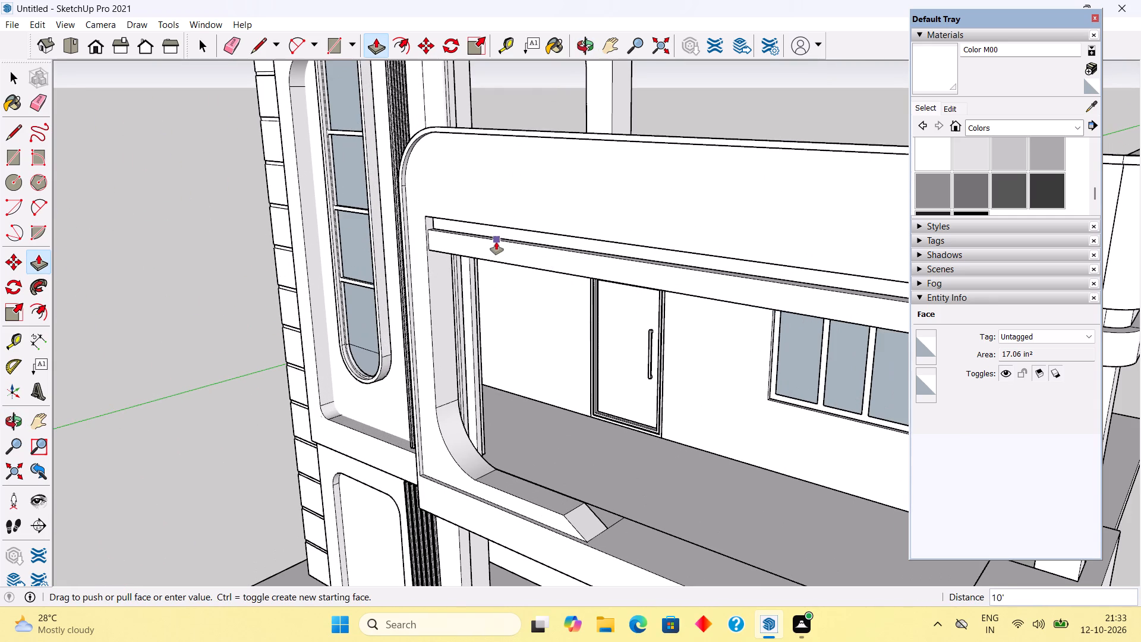
left_click(497, 241)
key("space")
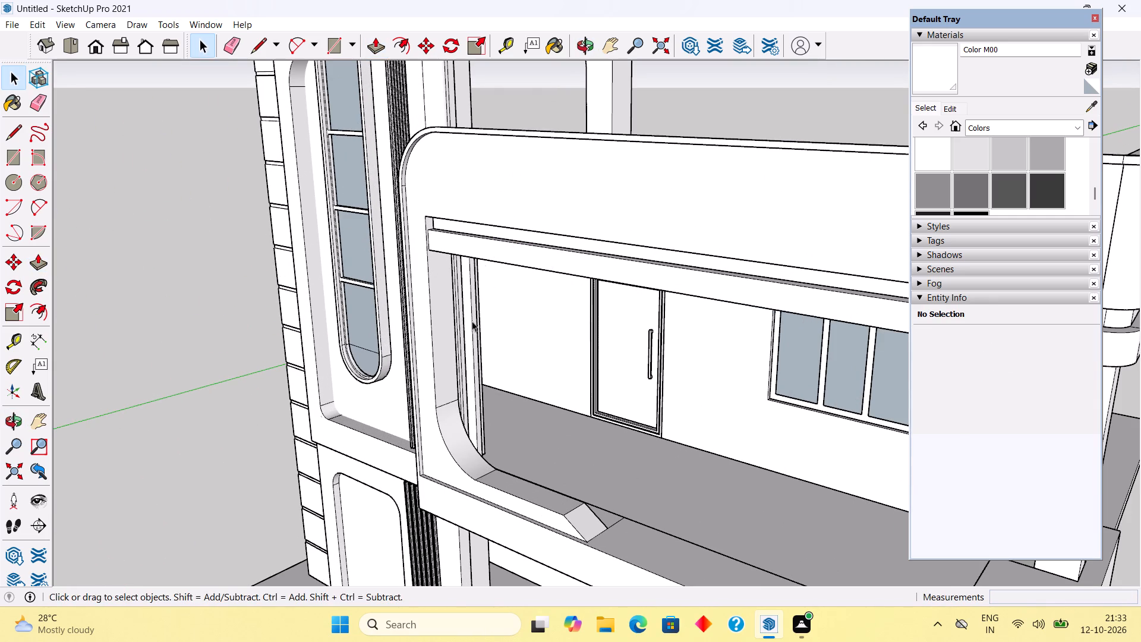
Select the whole new balcony post and make it a group.
middle_click_drag(517, 353, 733, 313)
triple_click(575, 374)
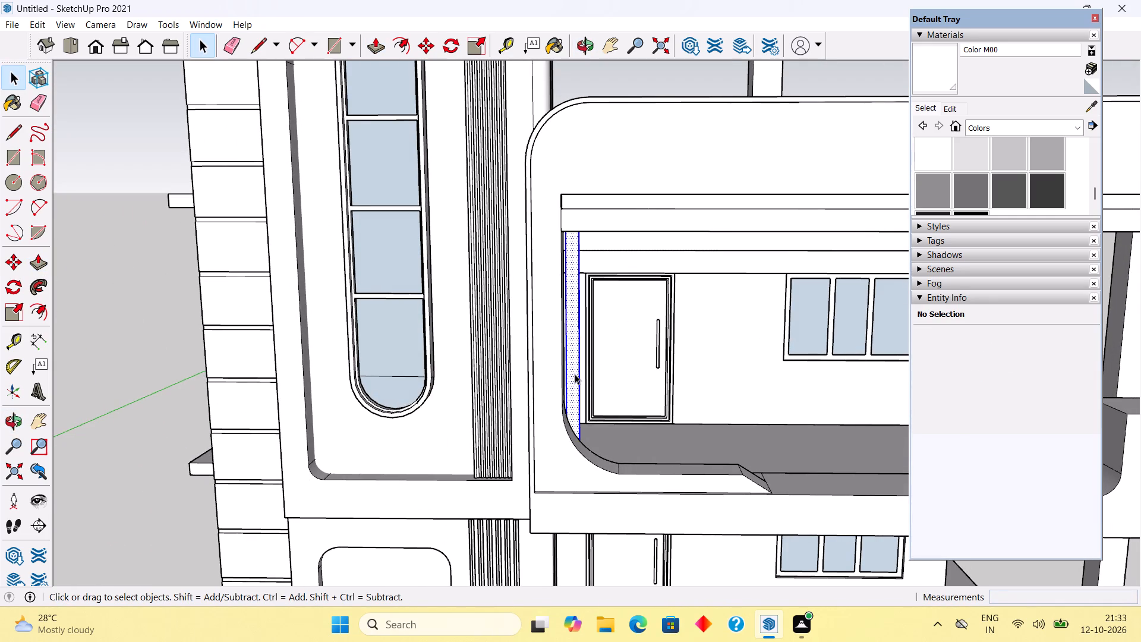
right_click(575, 374)
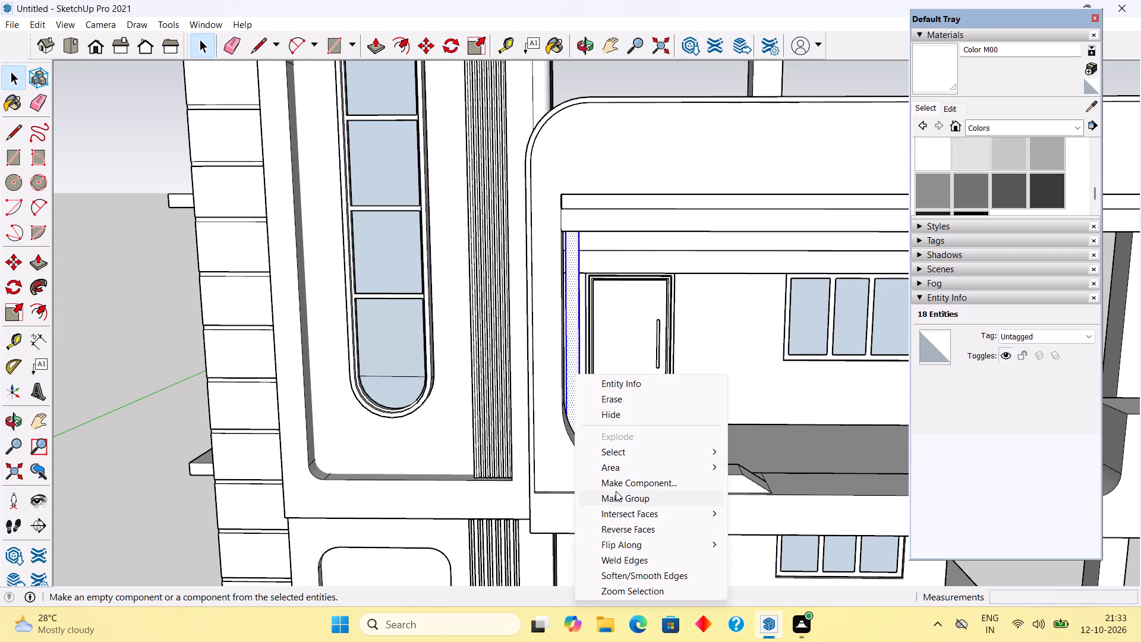
left_click(618, 496)
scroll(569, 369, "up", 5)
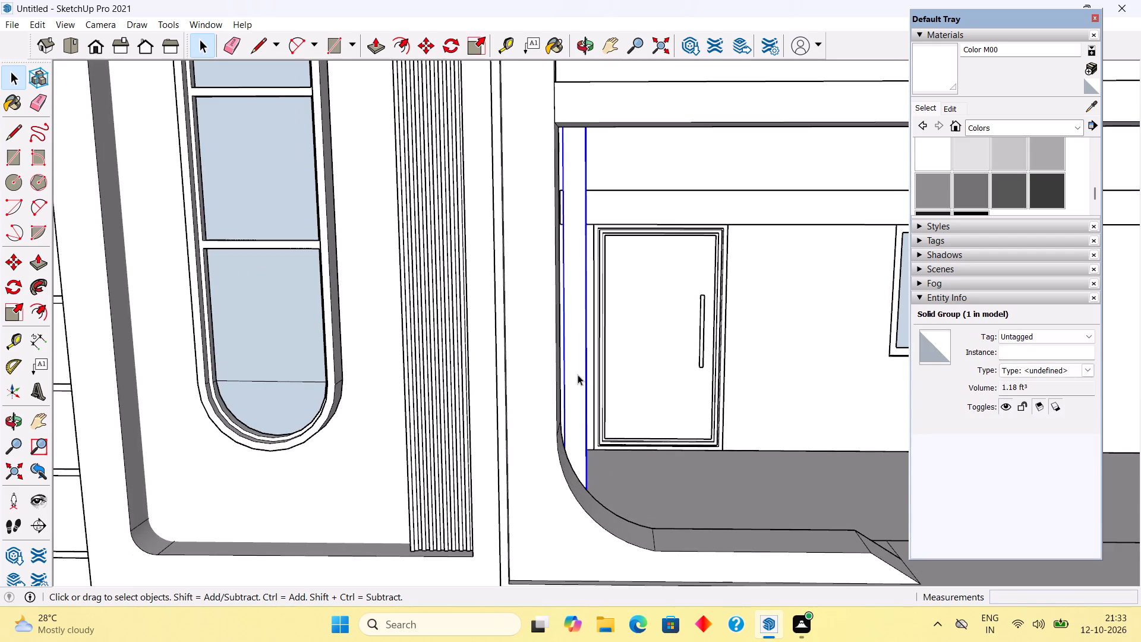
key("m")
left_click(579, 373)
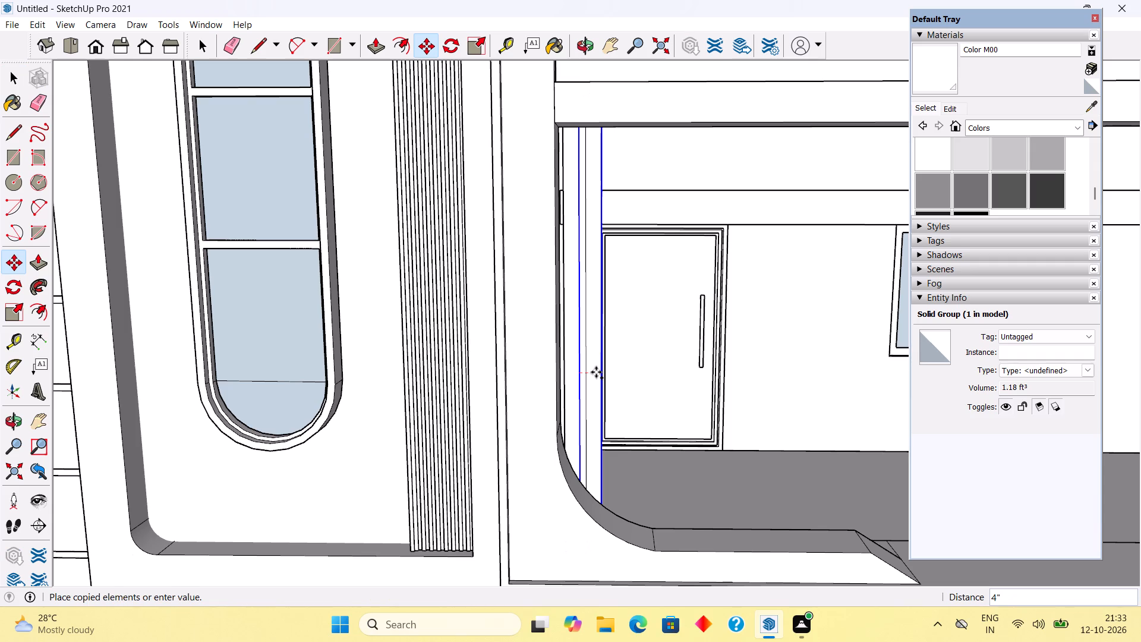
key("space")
Inside the post's group, push one long side face in about 2 11/16" to slim the post, and leave the group.
scroll(590, 373, "up", 5)
middle_click_drag(588, 354, 515, 356)
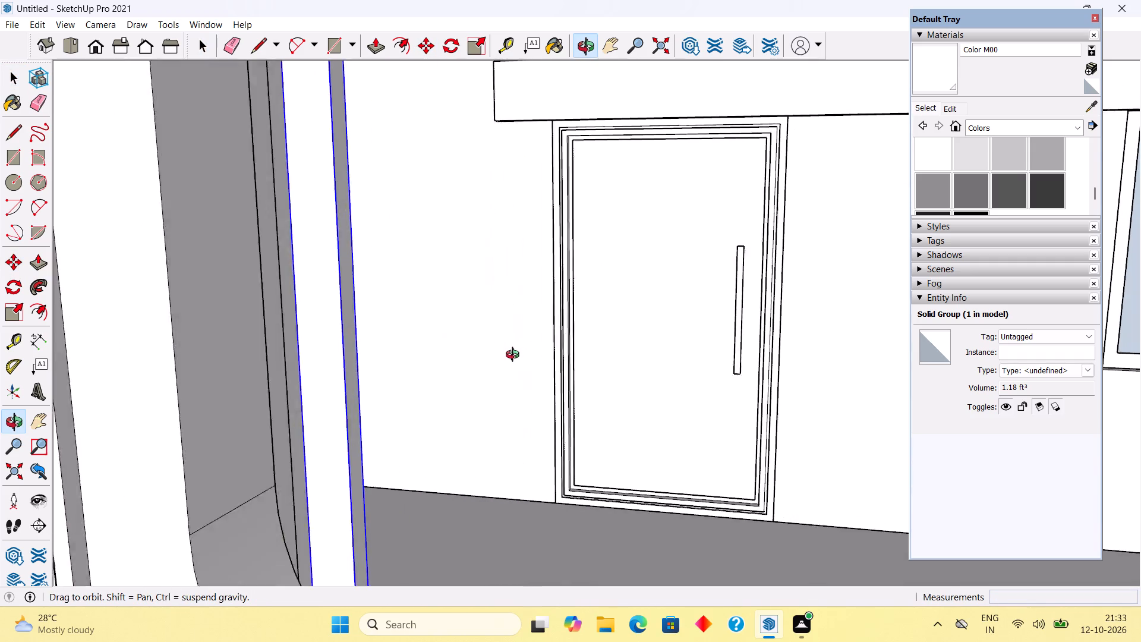
middle_click_drag(515, 356, 493, 353)
scroll(308, 382, "up", 5)
scroll(200, 379, "down", 4)
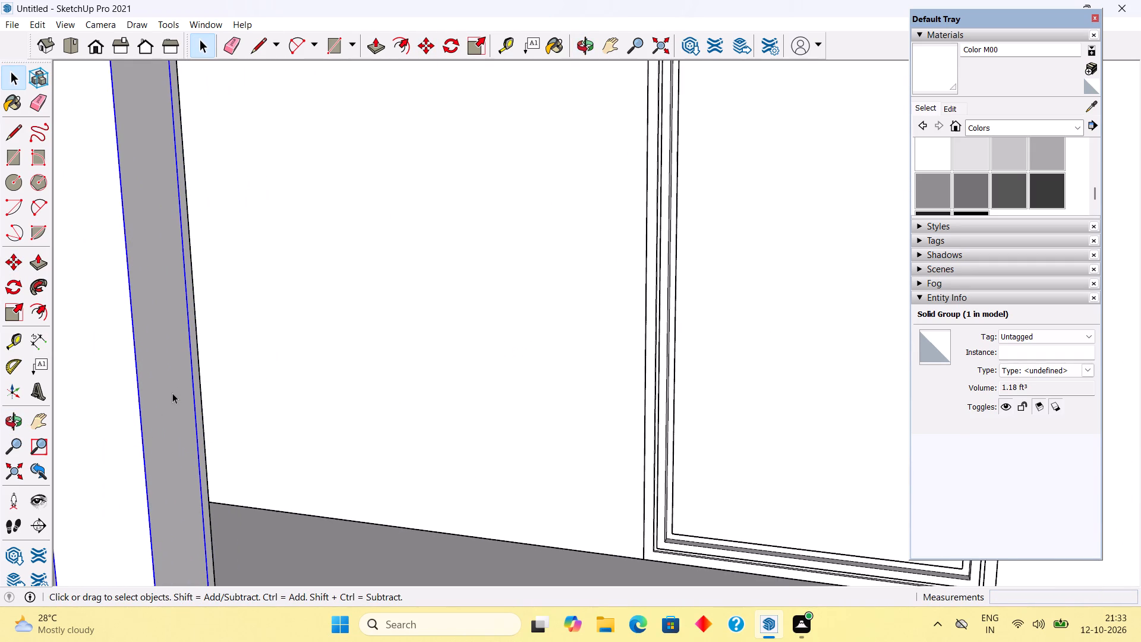
triple_click(172, 393)
scroll(172, 386, "down", 11)
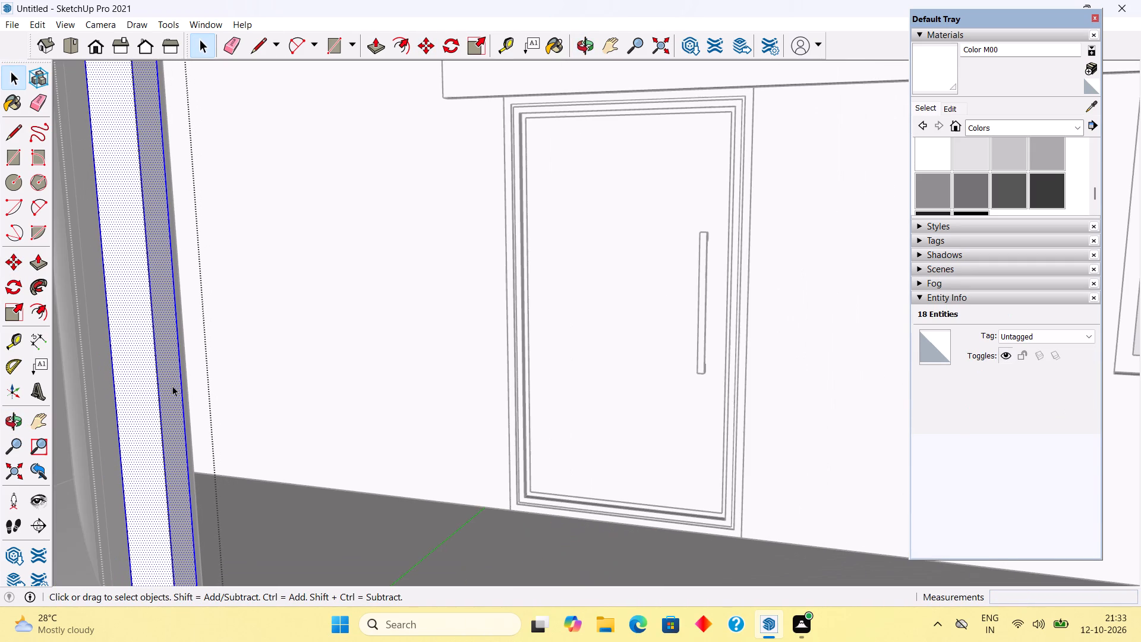
key("p")
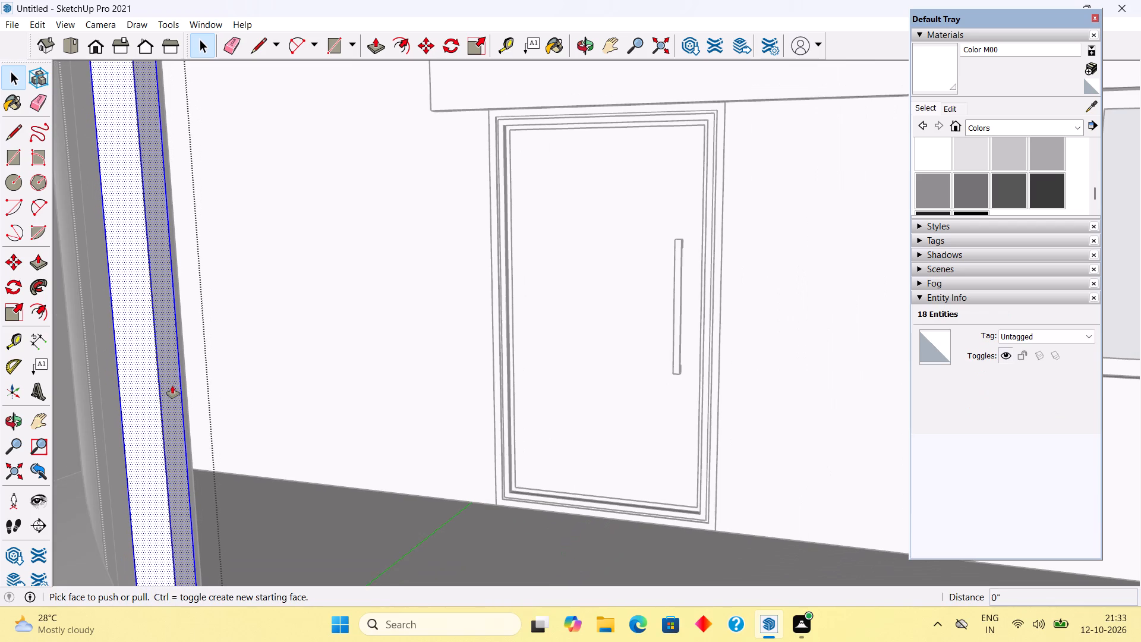
left_click(172, 386)
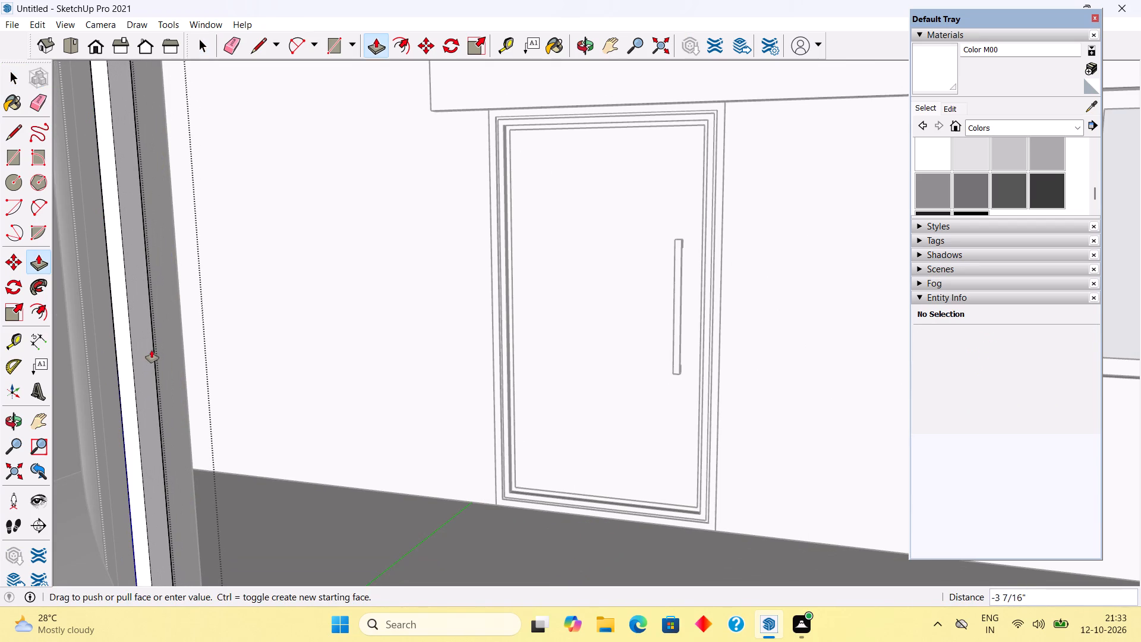
left_click(156, 355)
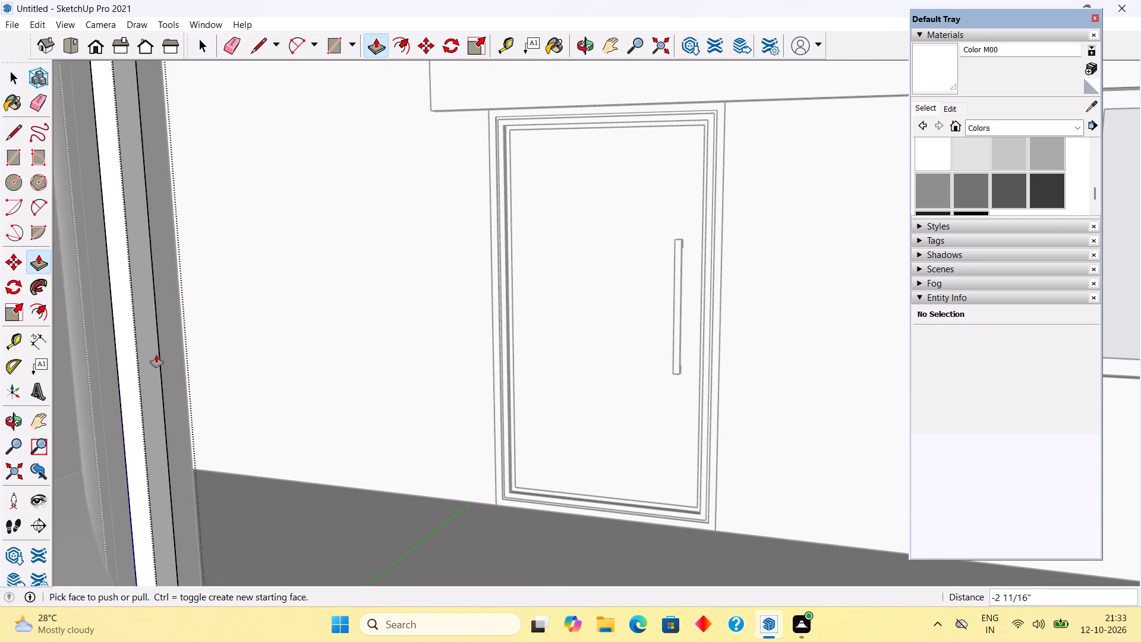
key("space")
scroll(156, 355, "down", 19)
middle_click_drag(208, 364, 371, 360)
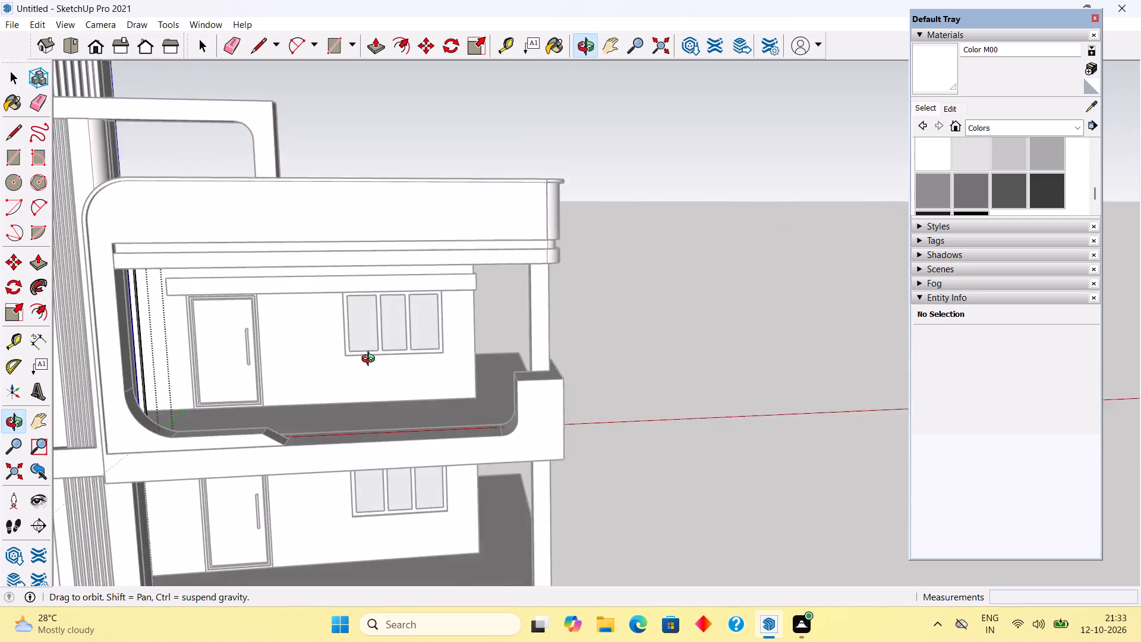
middle_click_drag(371, 360, 374, 358)
scroll(419, 350, "down", 1)
left_click(661, 295)
Examine the slimmed post against the balcony opening, the door and the rest of the facade.
scroll(193, 374, "up", 10)
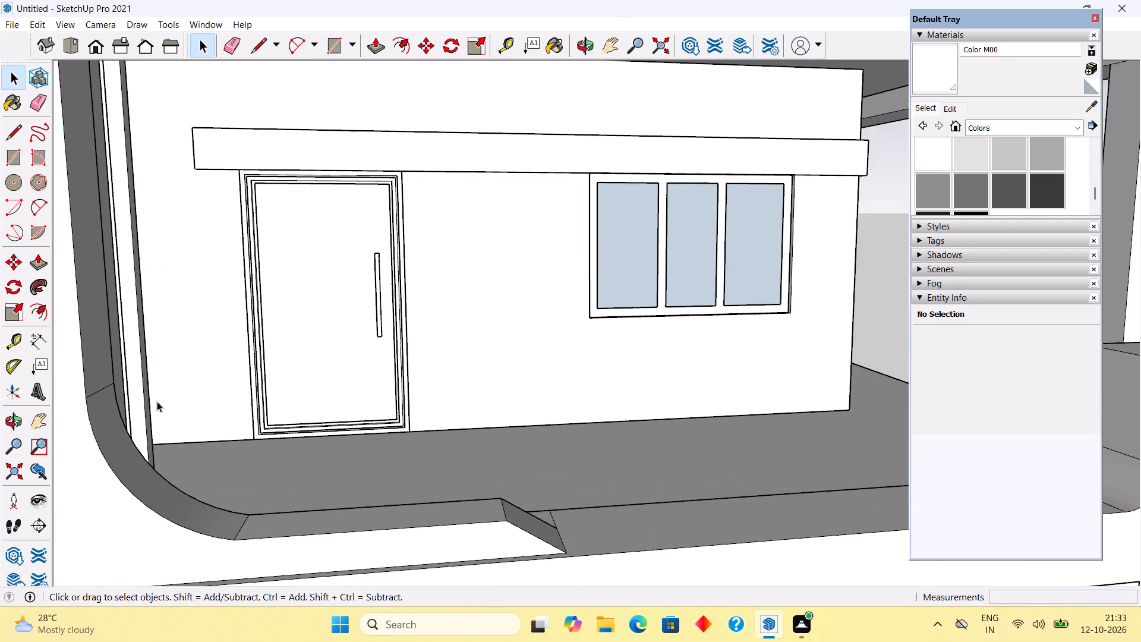
middle_click_drag(144, 409, 166, 427)
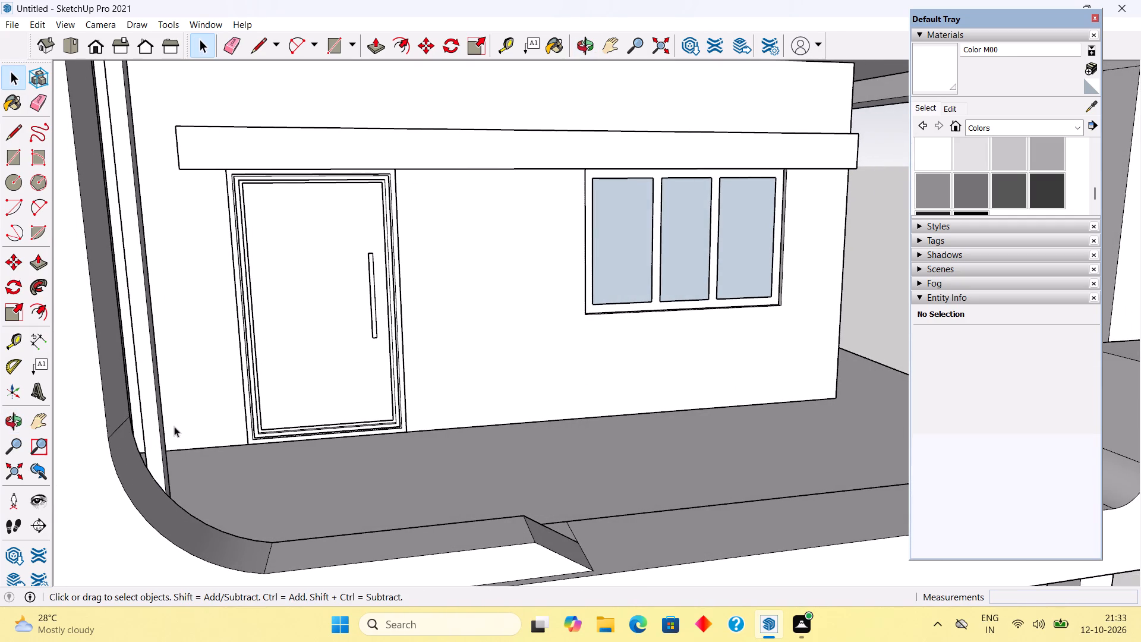
middle_click_drag(175, 418, 95, 451)
scroll(95, 451, "down", 3)
scroll(86, 439, "up", 1)
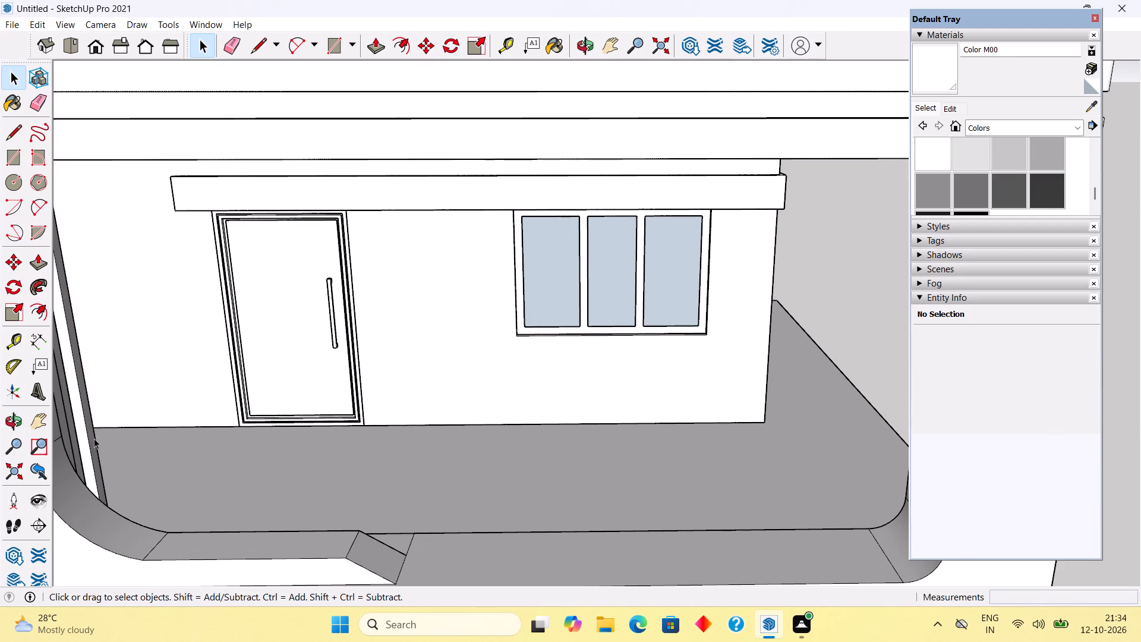
scroll(90, 428, "down", 17)
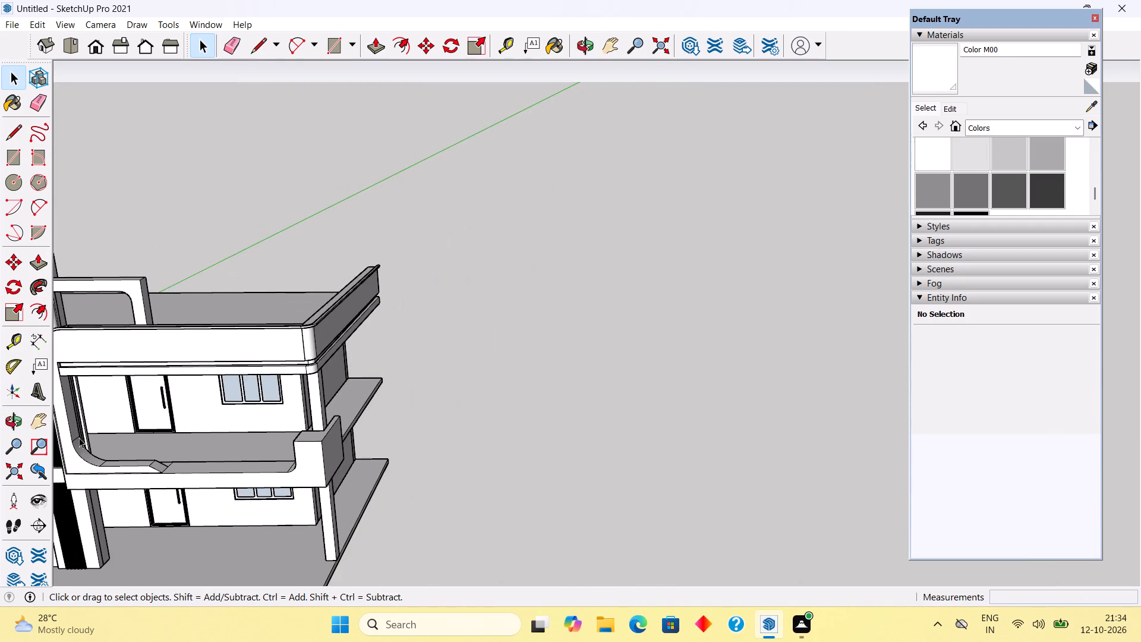
scroll(72, 446, "up", 3)
scroll(74, 384, "up", 4)
middle_click_drag(74, 381, 128, 352)
scroll(128, 352, "down", 9)
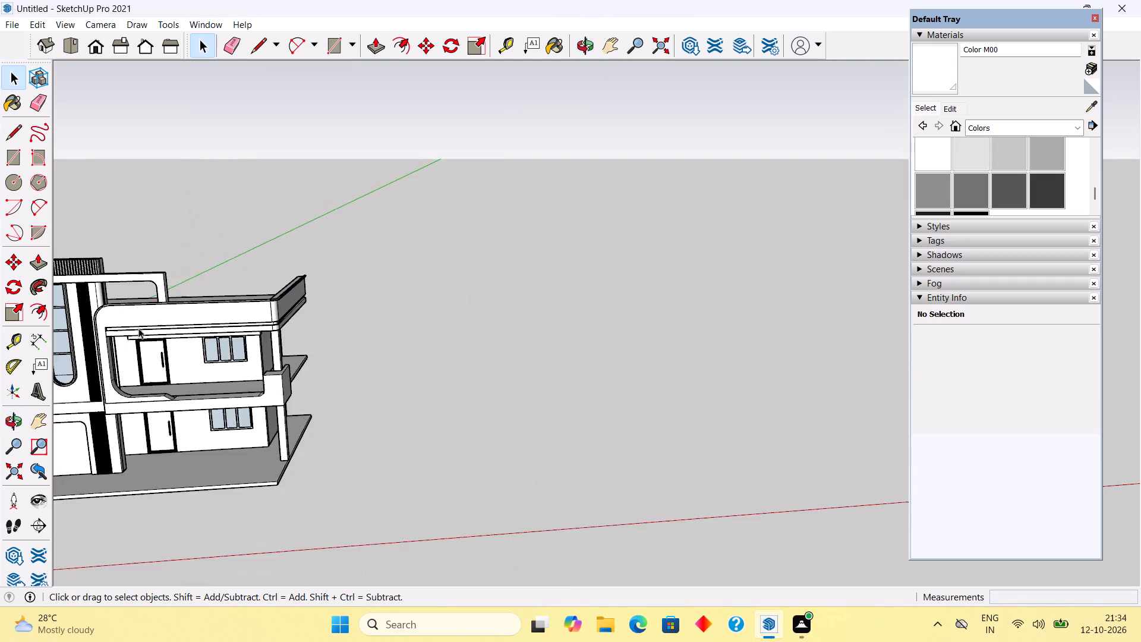
scroll(138, 328, "down", 9)
scroll(90, 424, "up", 18)
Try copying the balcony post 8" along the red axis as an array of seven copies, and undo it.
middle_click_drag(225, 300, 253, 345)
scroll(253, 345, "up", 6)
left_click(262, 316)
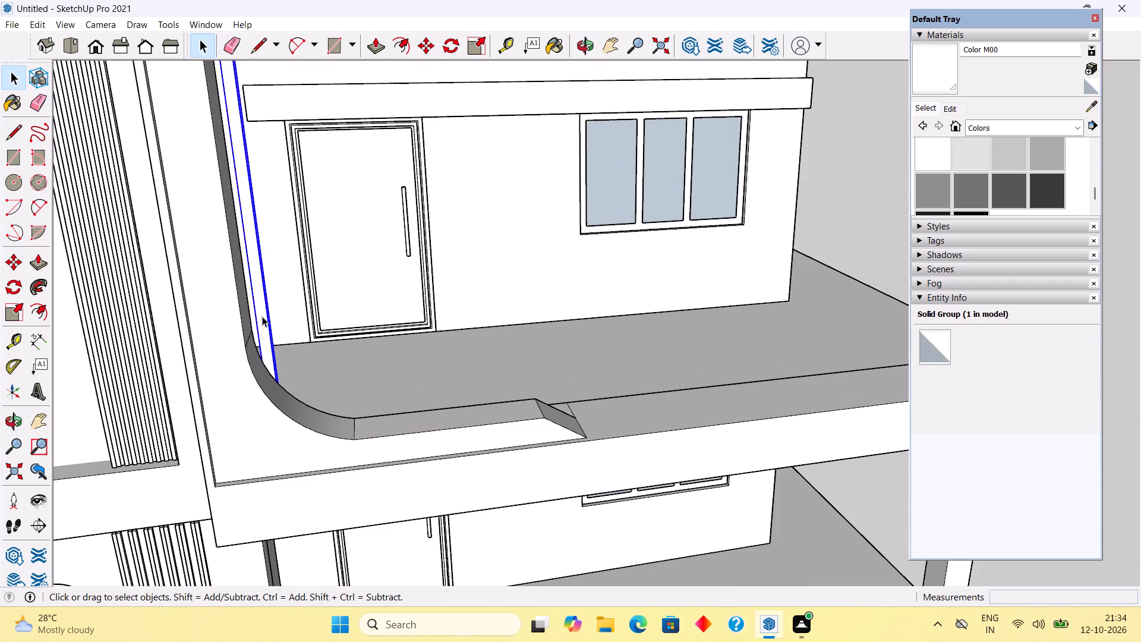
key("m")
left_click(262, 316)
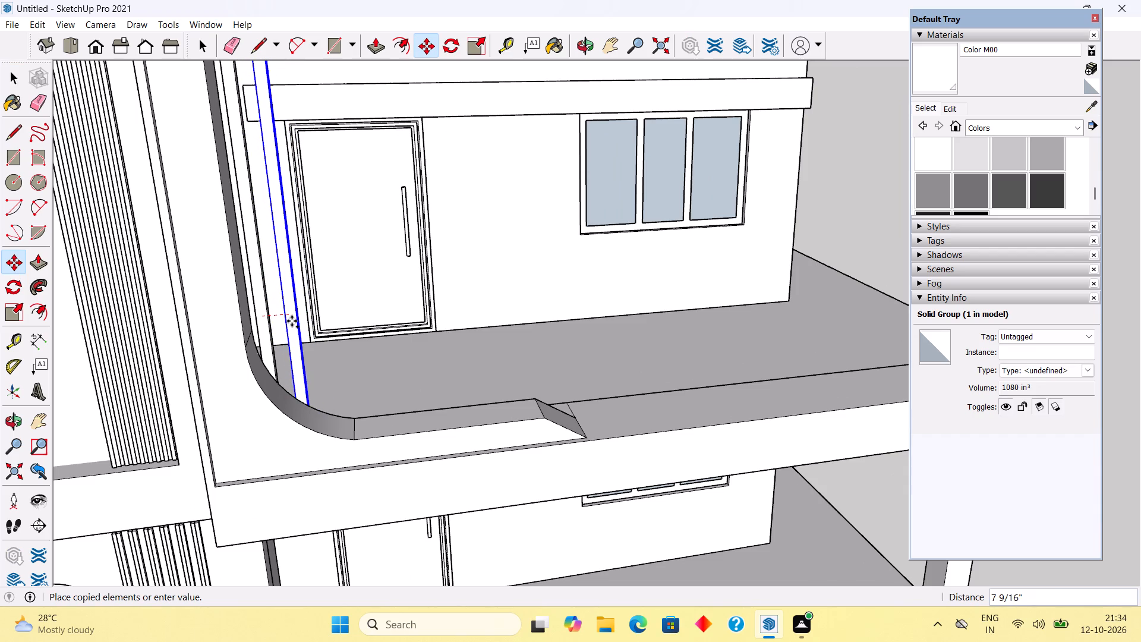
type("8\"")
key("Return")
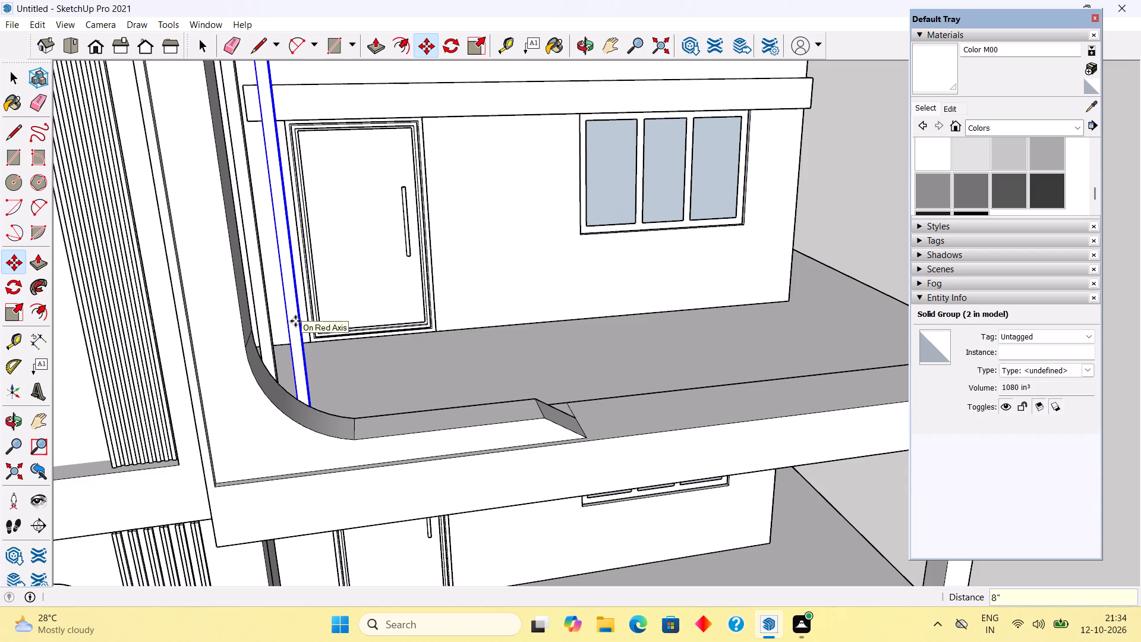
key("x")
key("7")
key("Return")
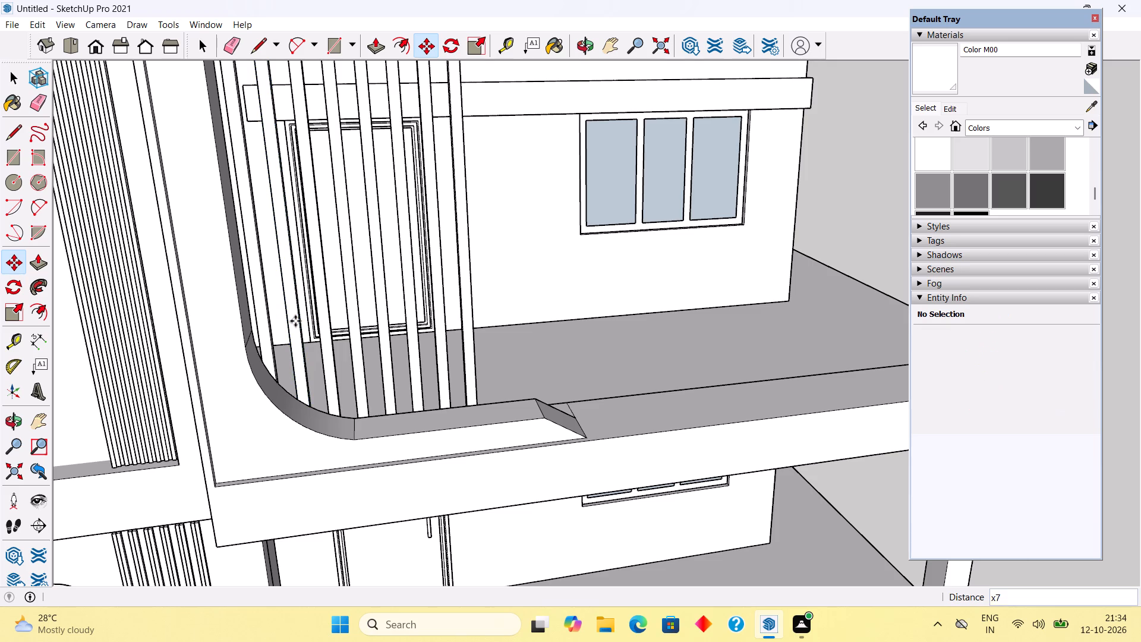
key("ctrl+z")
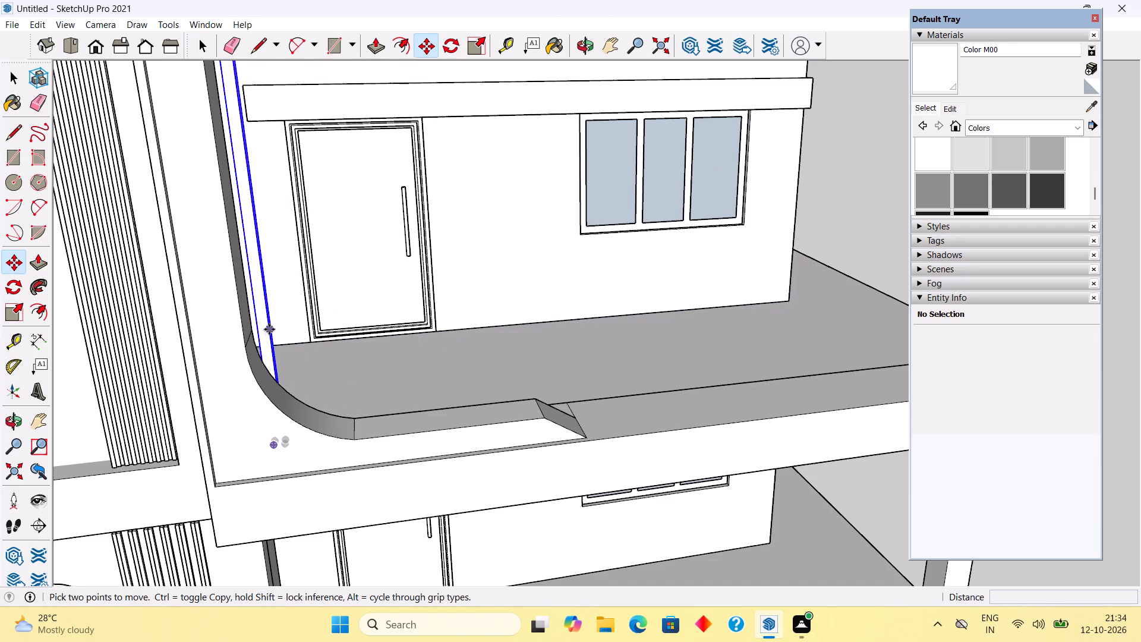
Copy the balcony post 9" along the red axis as an array of twelve copies.
left_click(266, 331)
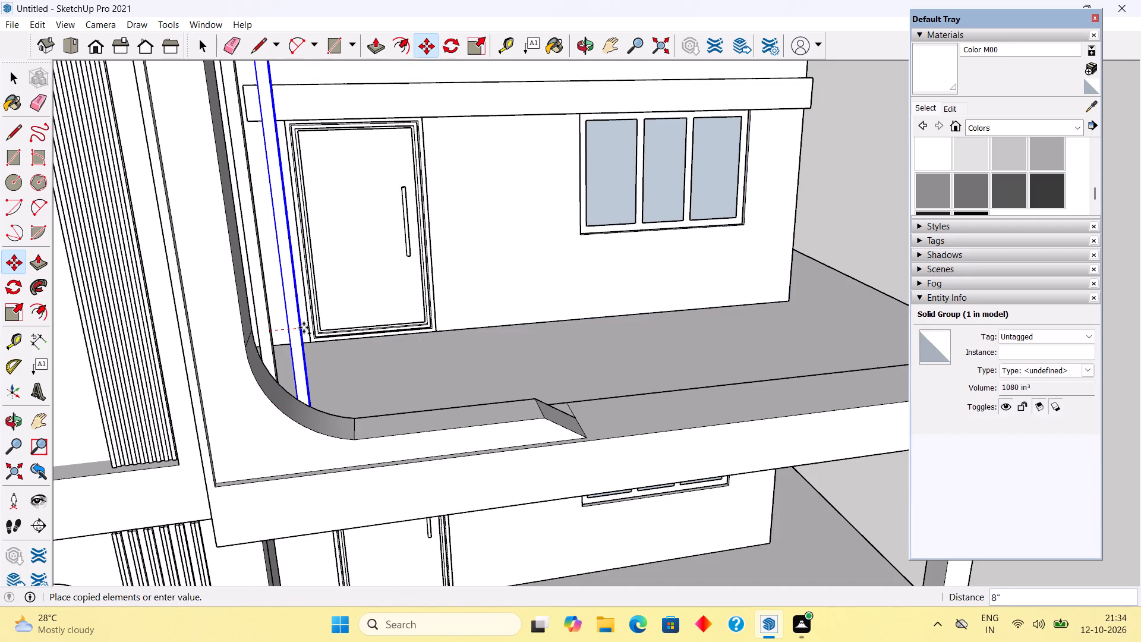
type("9\"")
key("Return")
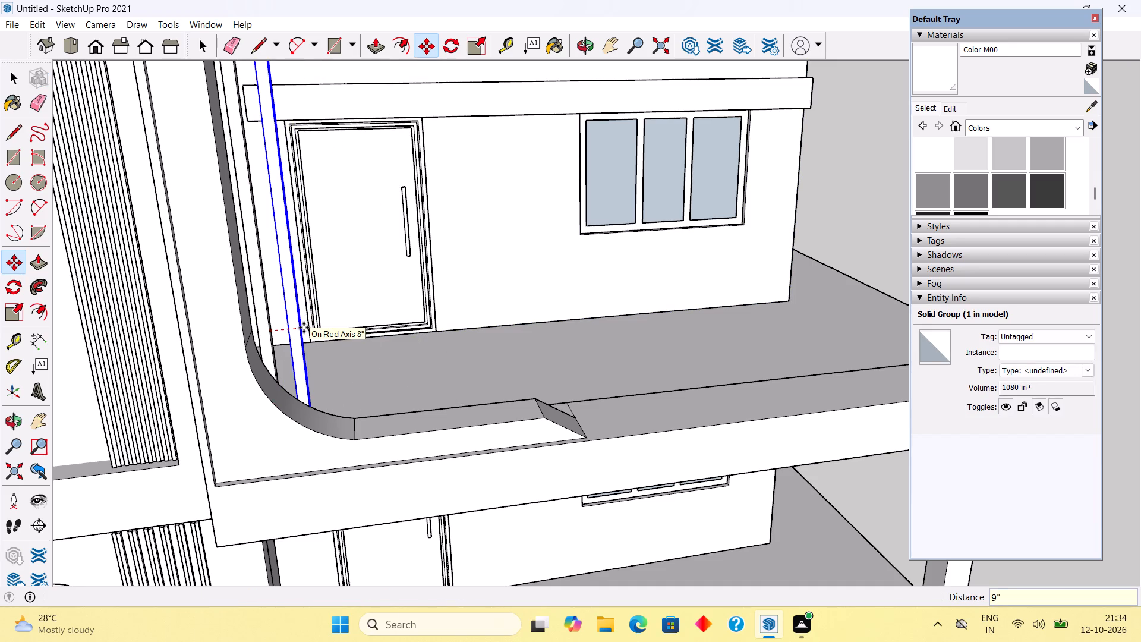
type("x12")
key("Return")
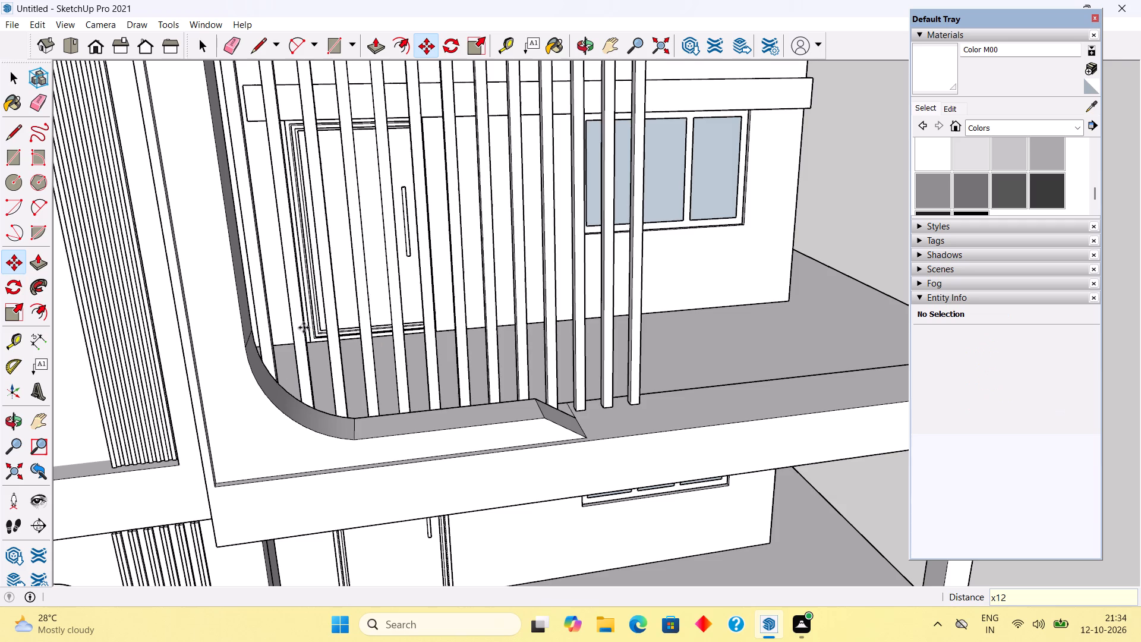
key("space")
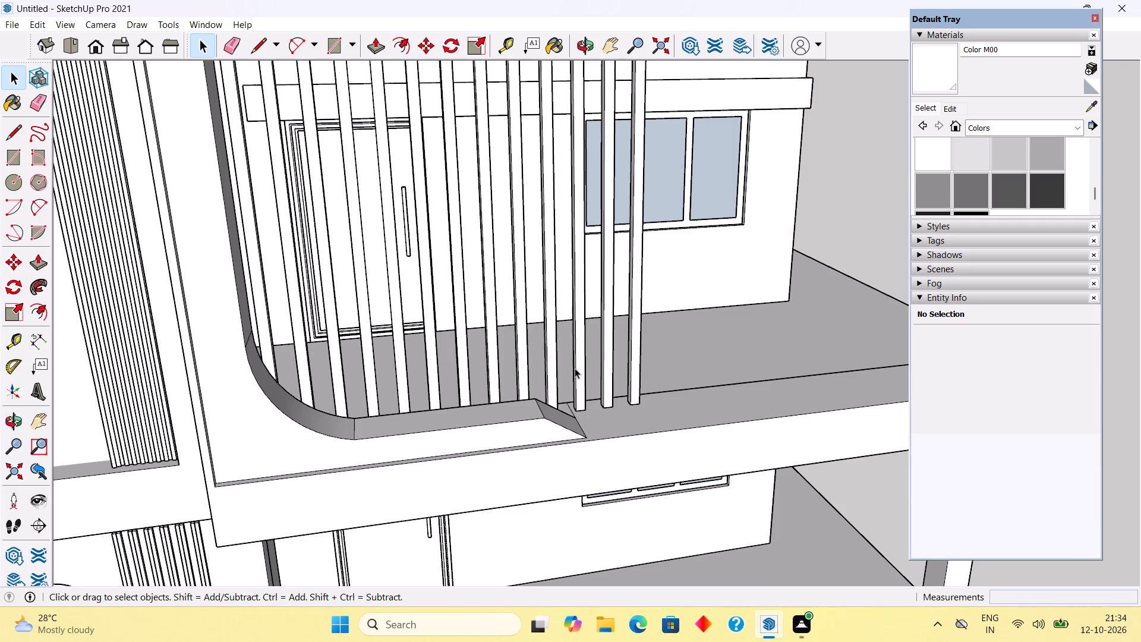
Delete the three posts at the far end of the array, beyond the sloped end of the raised kerb.
left_click(575, 368)
key("Delete")
left_click(603, 366)
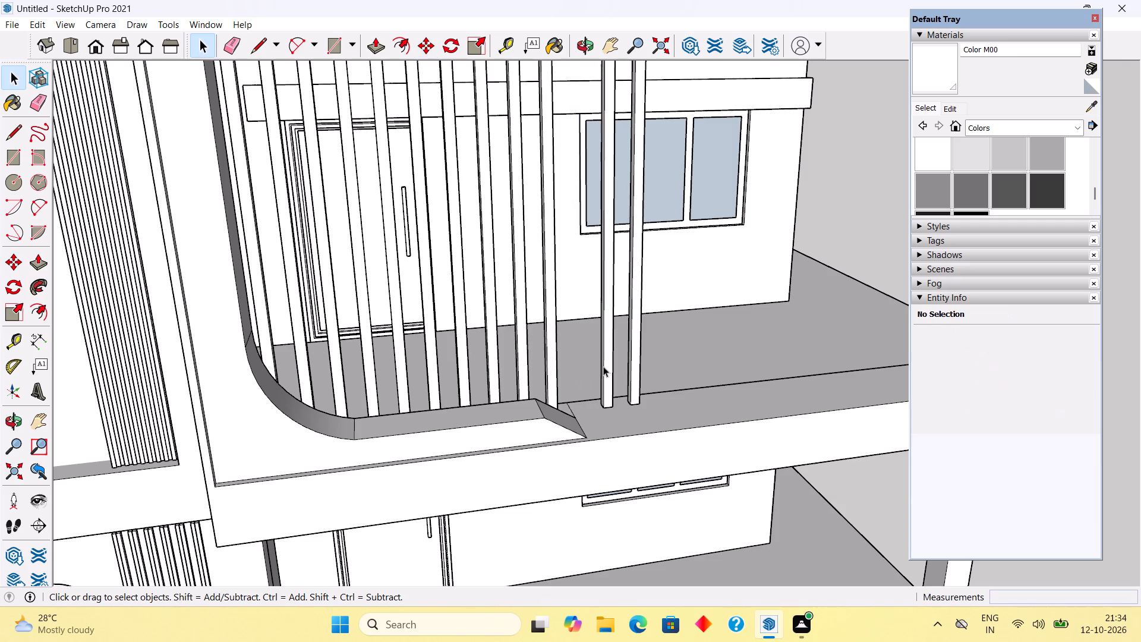
key("Delete")
left_click(633, 369)
key("Delete")
Examine the shortened row of balcony posts from the front and from the side of the facade.
scroll(619, 375, "down", 11)
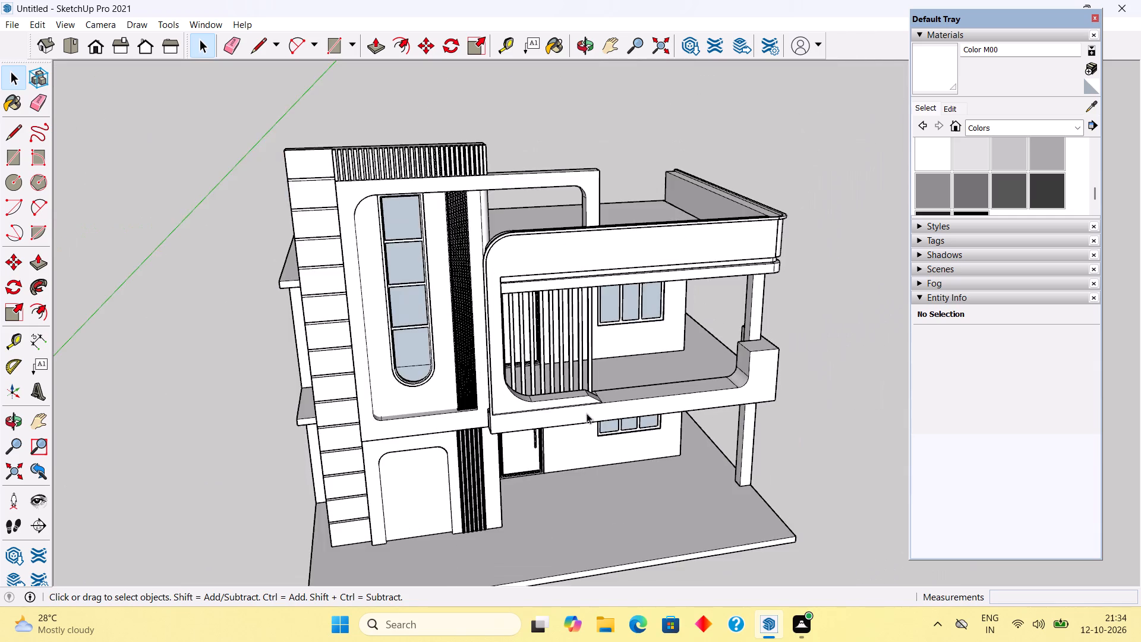
middle_click_drag(583, 405, 538, 254)
scroll(561, 369, "up", 4)
middle_click_drag(550, 354, 522, 420)
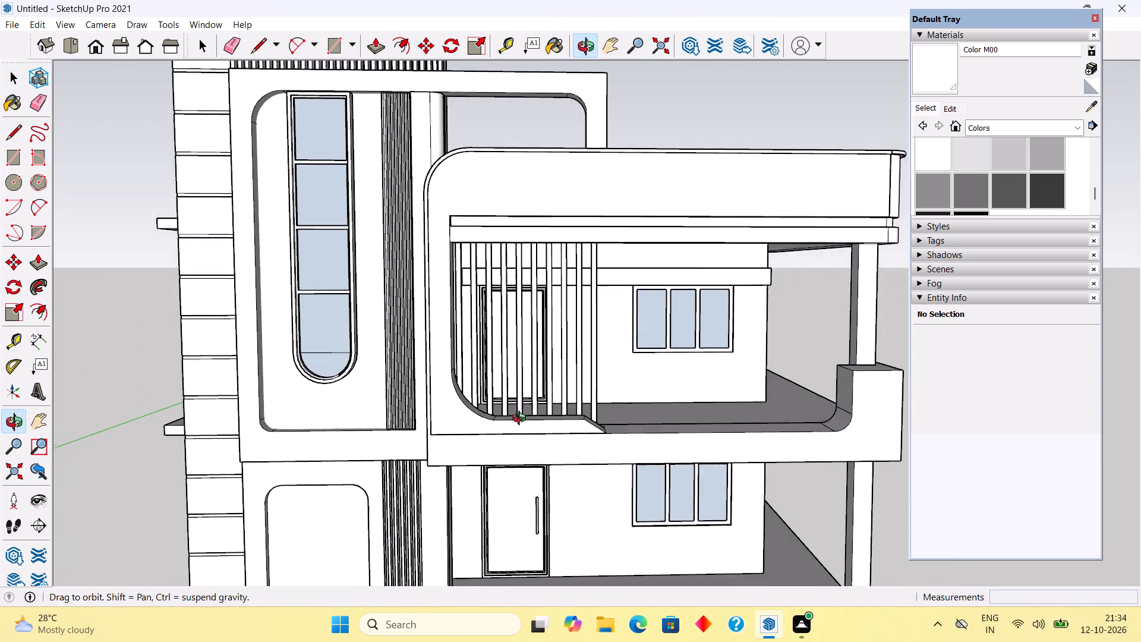
middle_click_drag(522, 420, 522, 420)
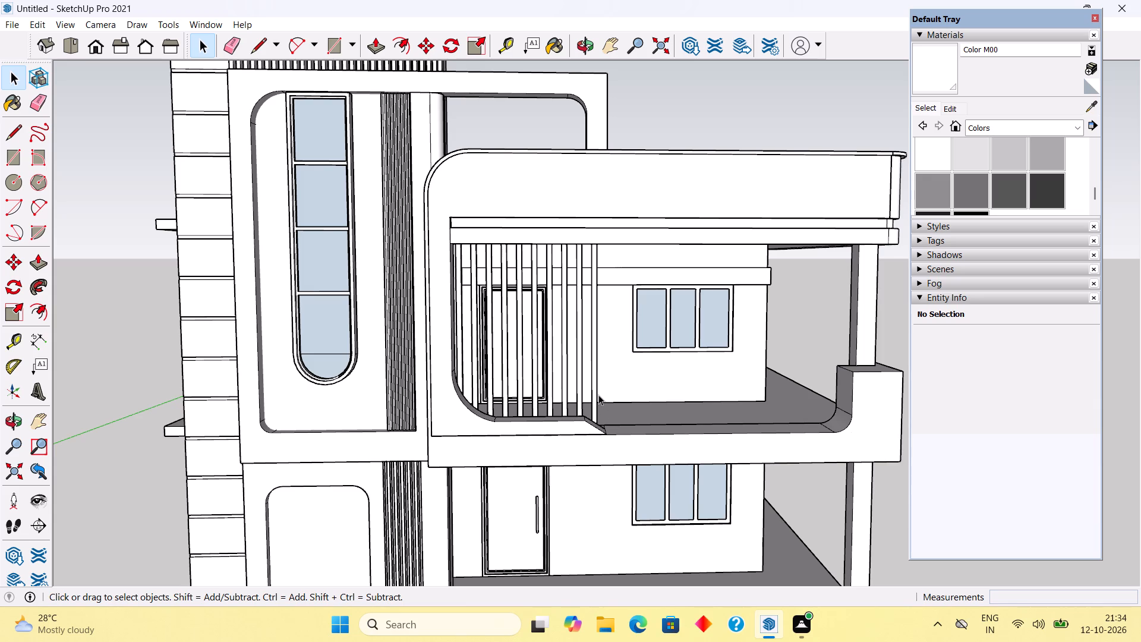
middle_click_drag(478, 395, 239, 468)
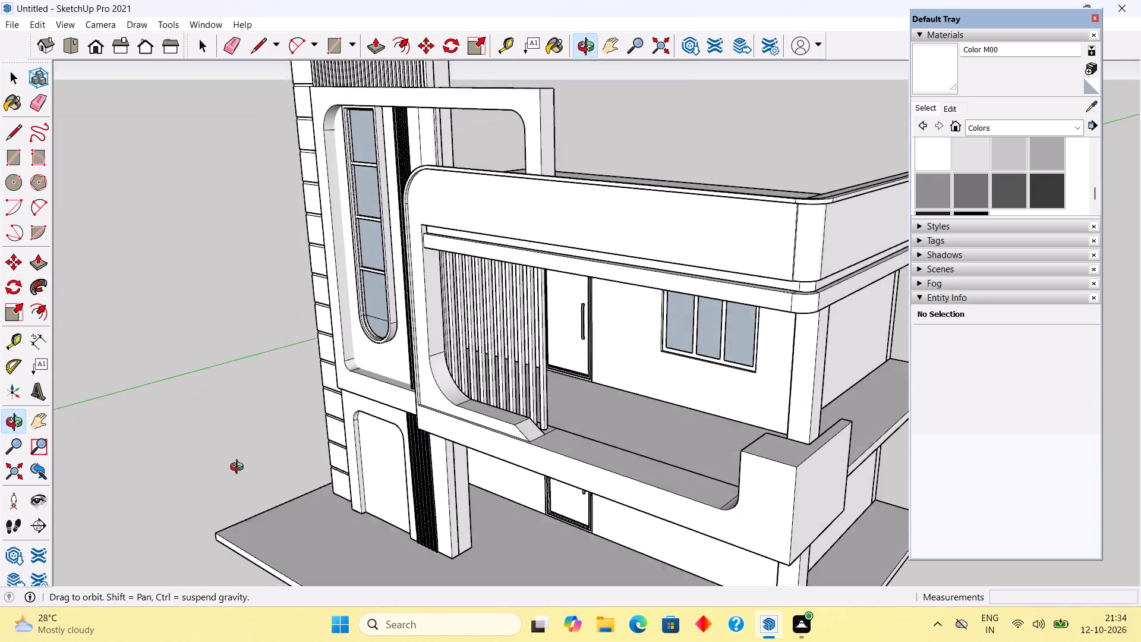
middle_click_drag(239, 468, 231, 481)
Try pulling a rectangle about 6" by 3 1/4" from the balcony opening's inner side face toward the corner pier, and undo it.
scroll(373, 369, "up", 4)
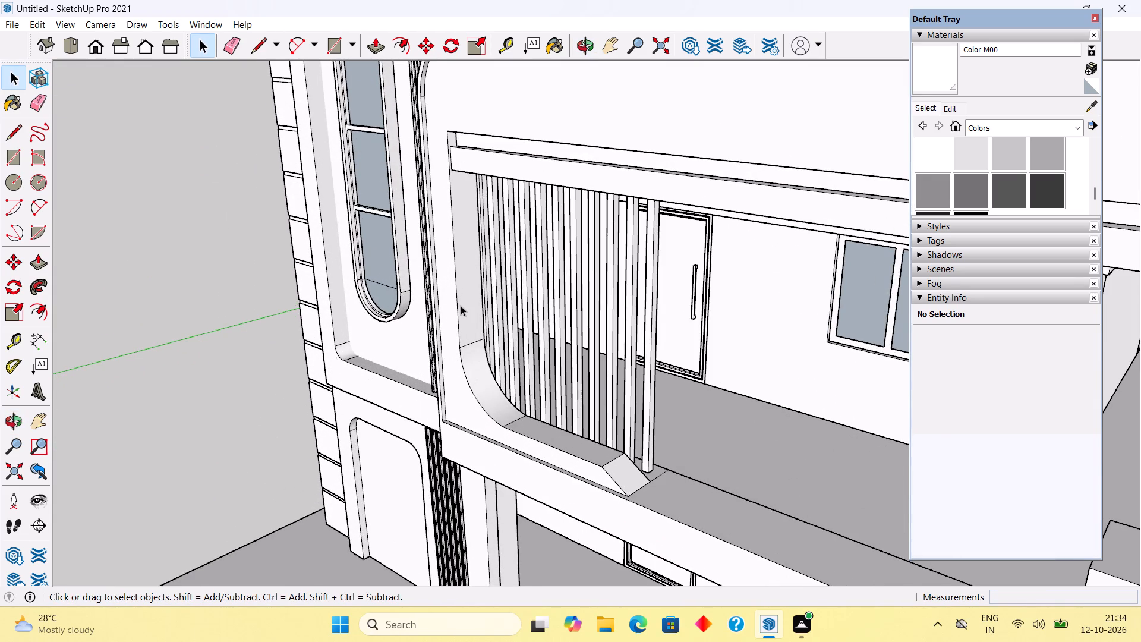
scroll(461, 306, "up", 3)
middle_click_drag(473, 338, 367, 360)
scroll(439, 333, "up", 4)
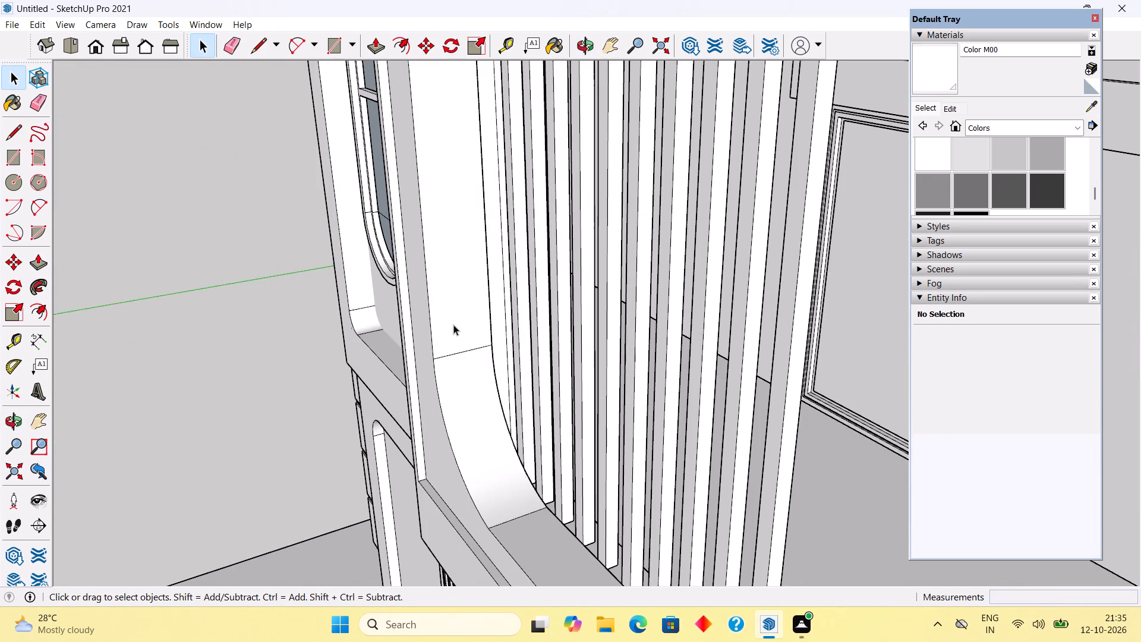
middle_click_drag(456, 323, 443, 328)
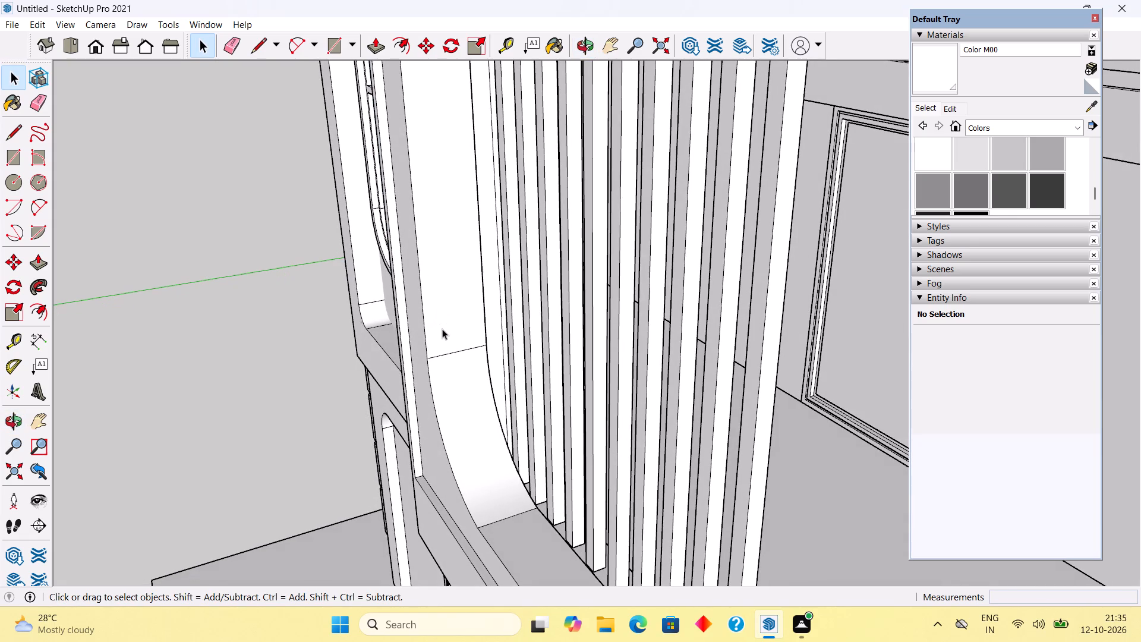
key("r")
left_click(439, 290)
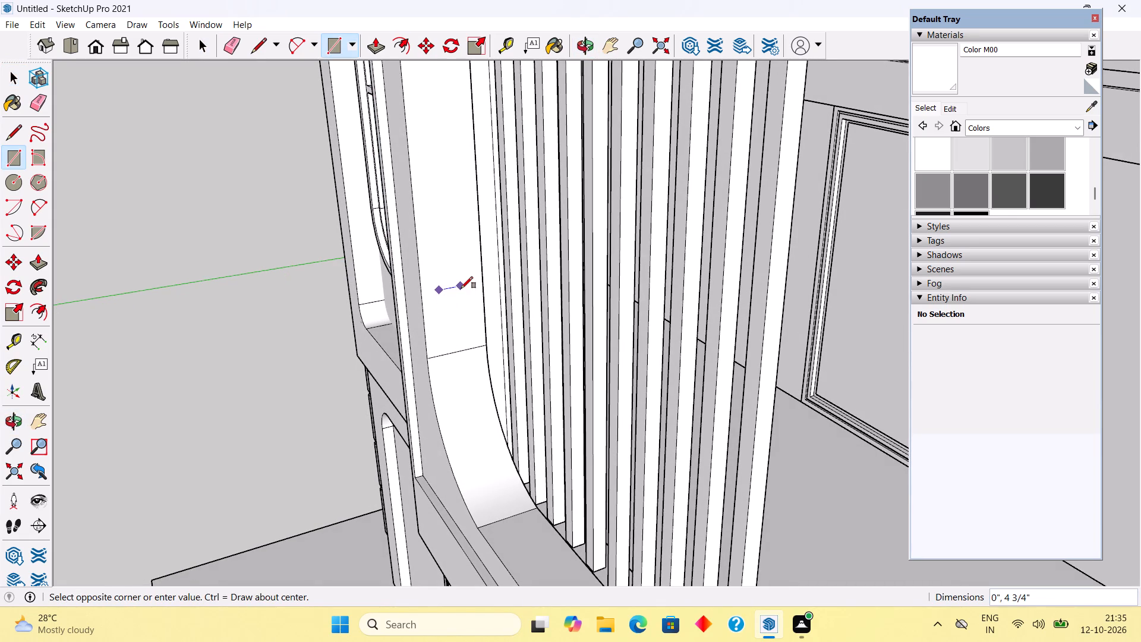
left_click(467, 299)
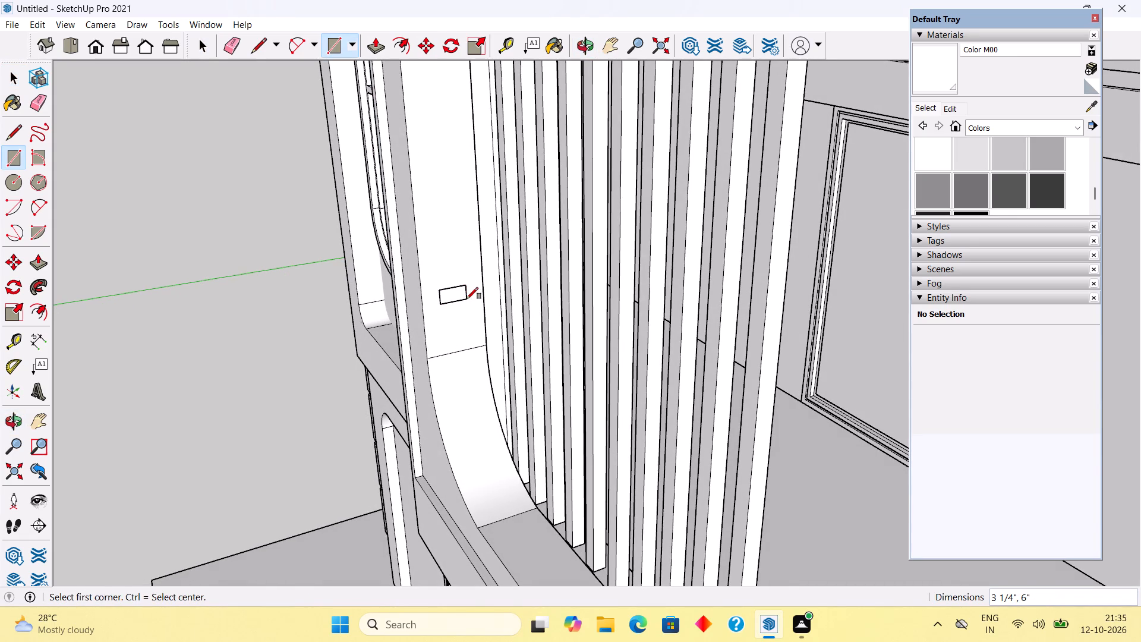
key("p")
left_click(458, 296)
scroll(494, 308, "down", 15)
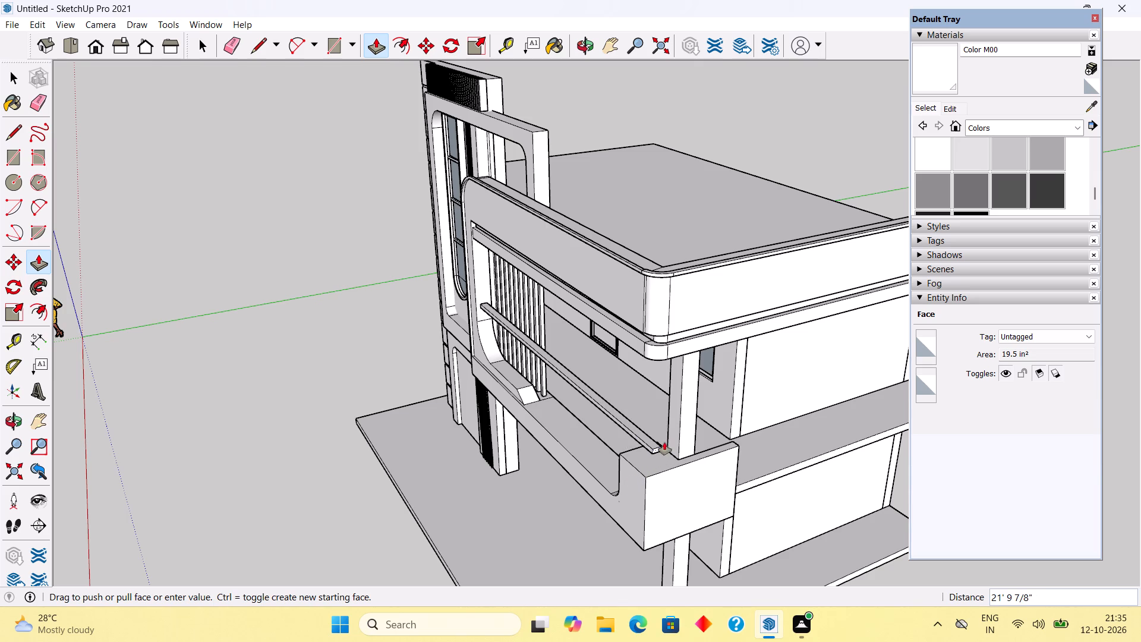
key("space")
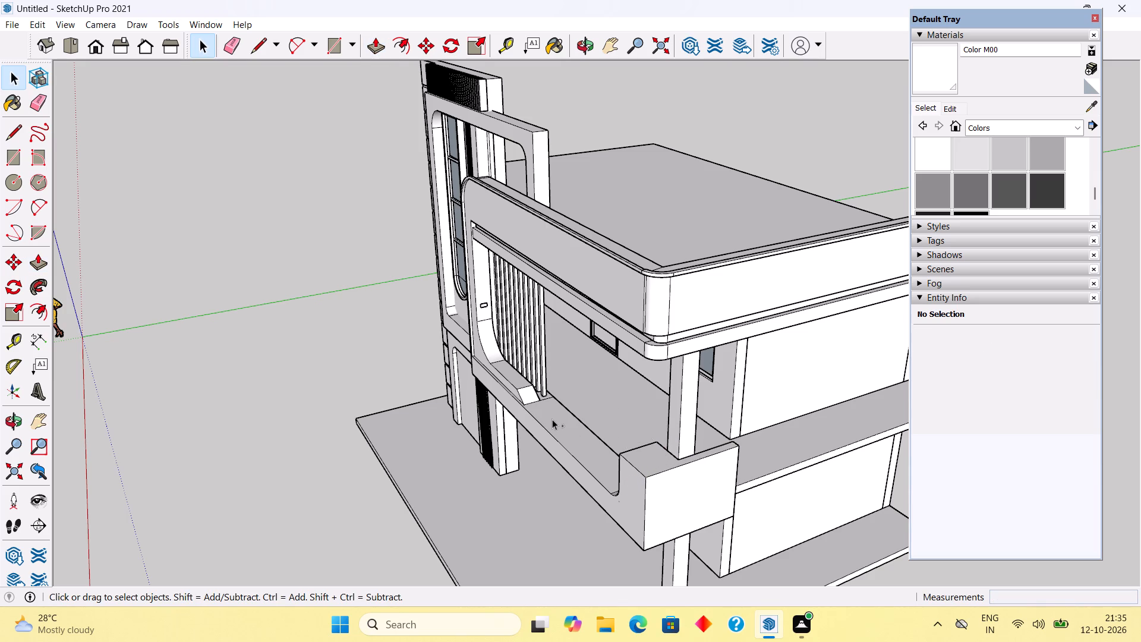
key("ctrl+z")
Examine the balcony posts, corner pier and overall facade from several angles.
middle_click_drag(516, 471, 895, 384)
scroll(895, 384, "down", 3)
scroll(773, 369, "up", 6)
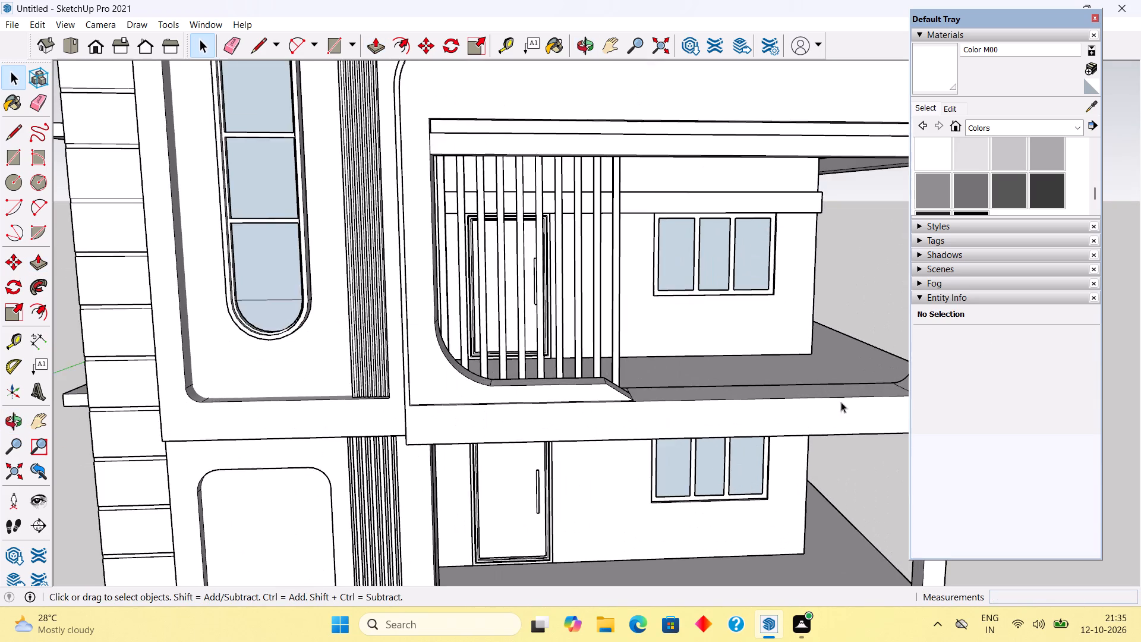
scroll(475, 307, "down", 11)
middle_click_drag(392, 411, 615, 392)
scroll(565, 301, "up", 5)
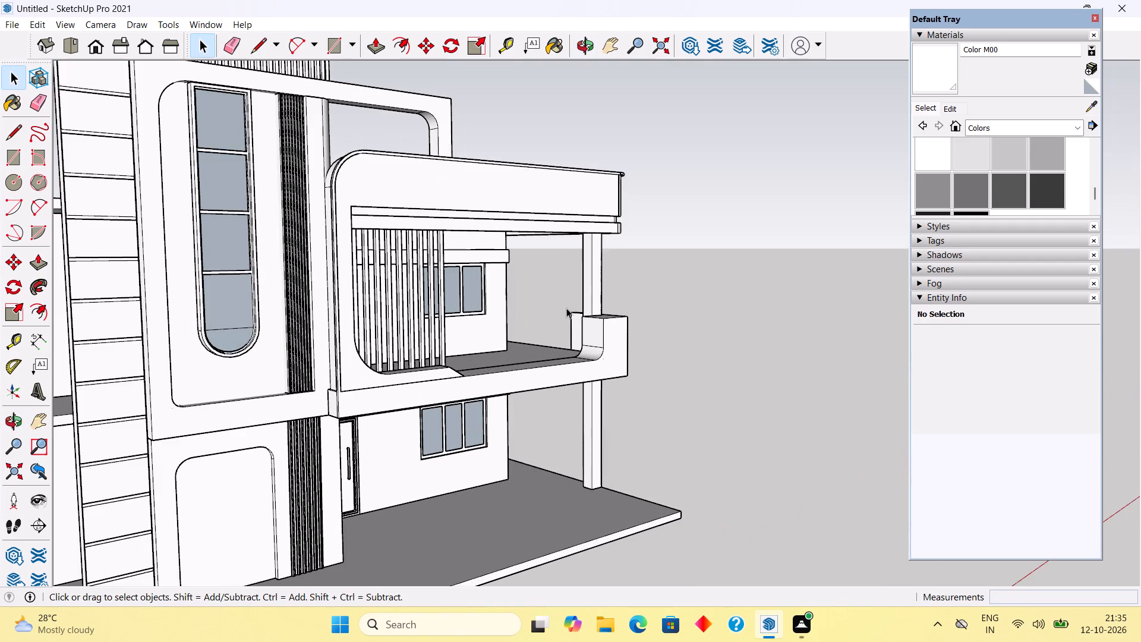
middle_click_drag(576, 329, 360, 445)
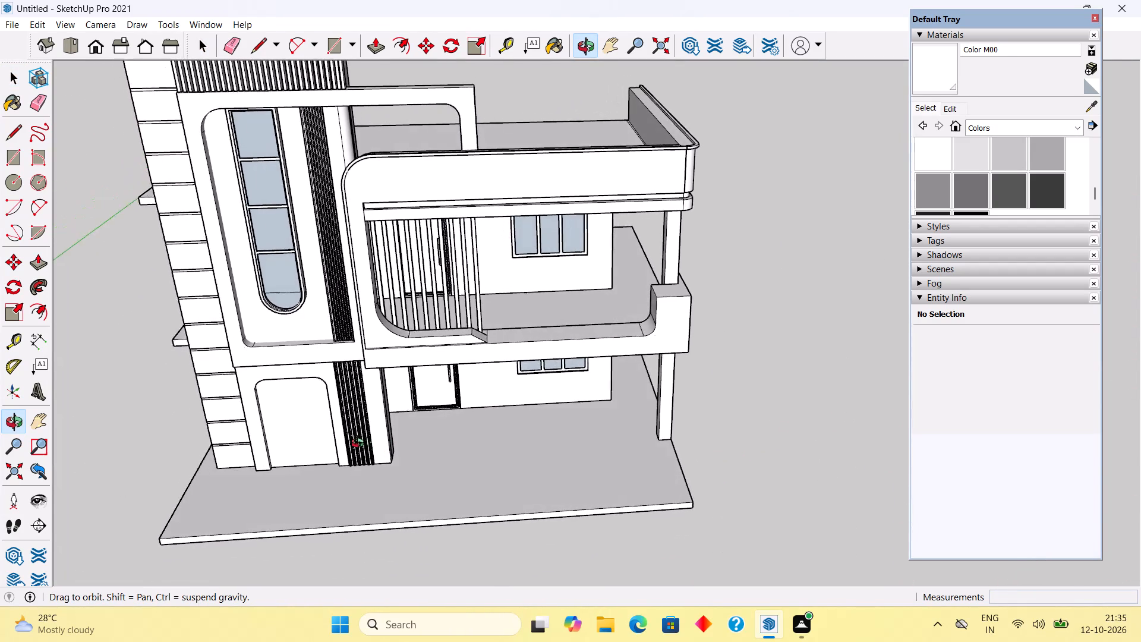
middle_click_drag(360, 445, 359, 438)
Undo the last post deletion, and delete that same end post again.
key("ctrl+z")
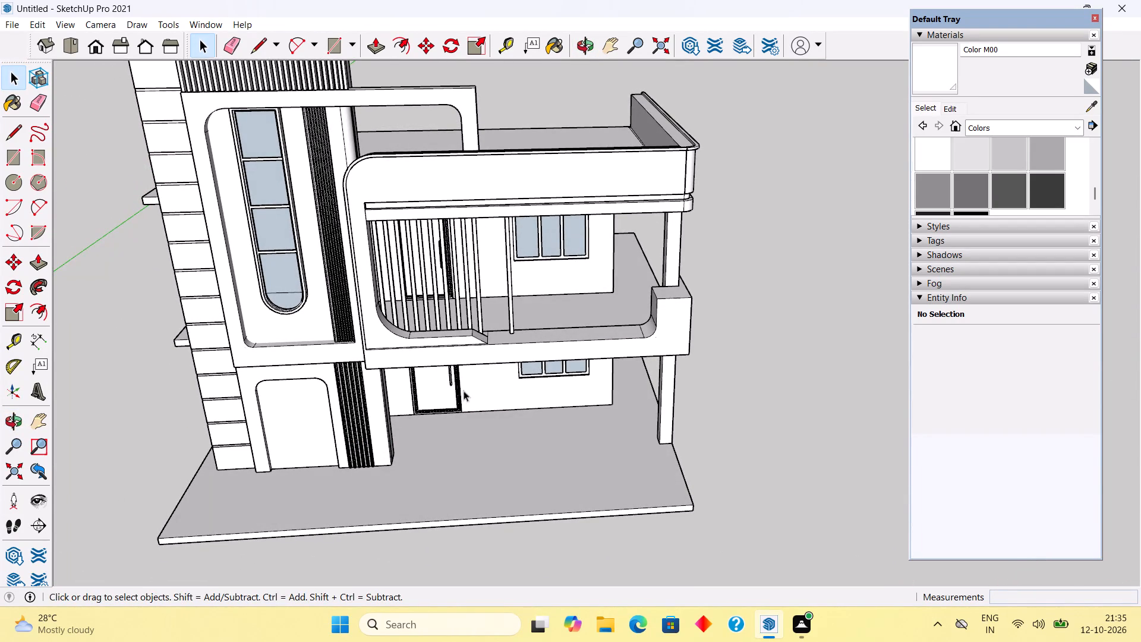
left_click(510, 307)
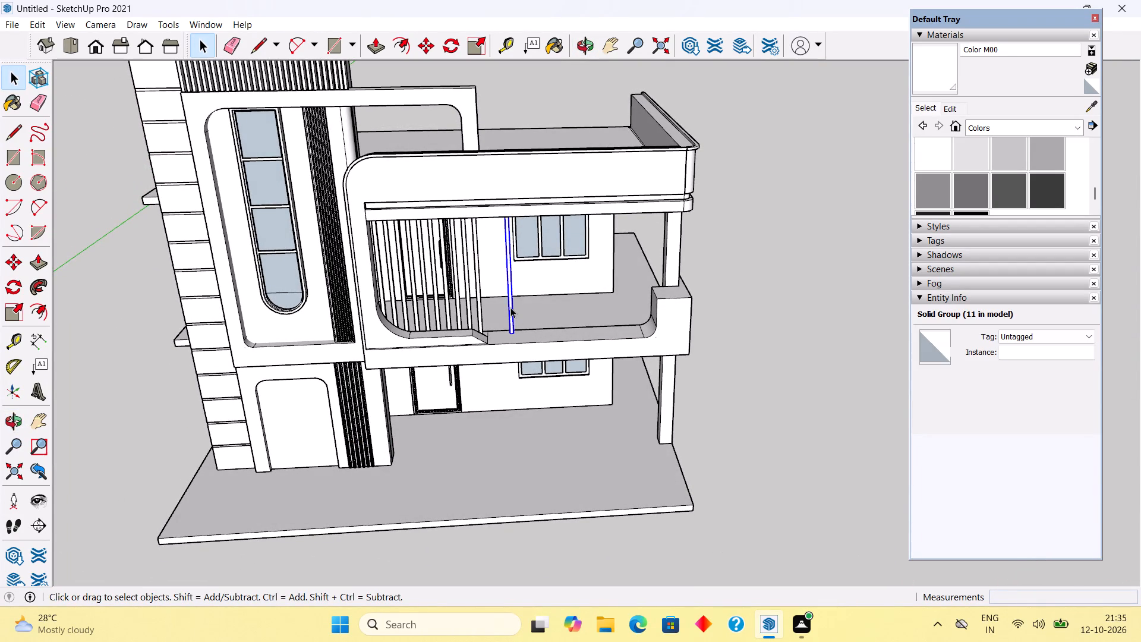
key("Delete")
Draw a rectangle about 4" by 2 1/2" on the balcony opening's inner side face and pull it 20' 1" to the corner pier.
middle_click_drag(508, 358, 246, 412)
scroll(420, 246, "up", 12)
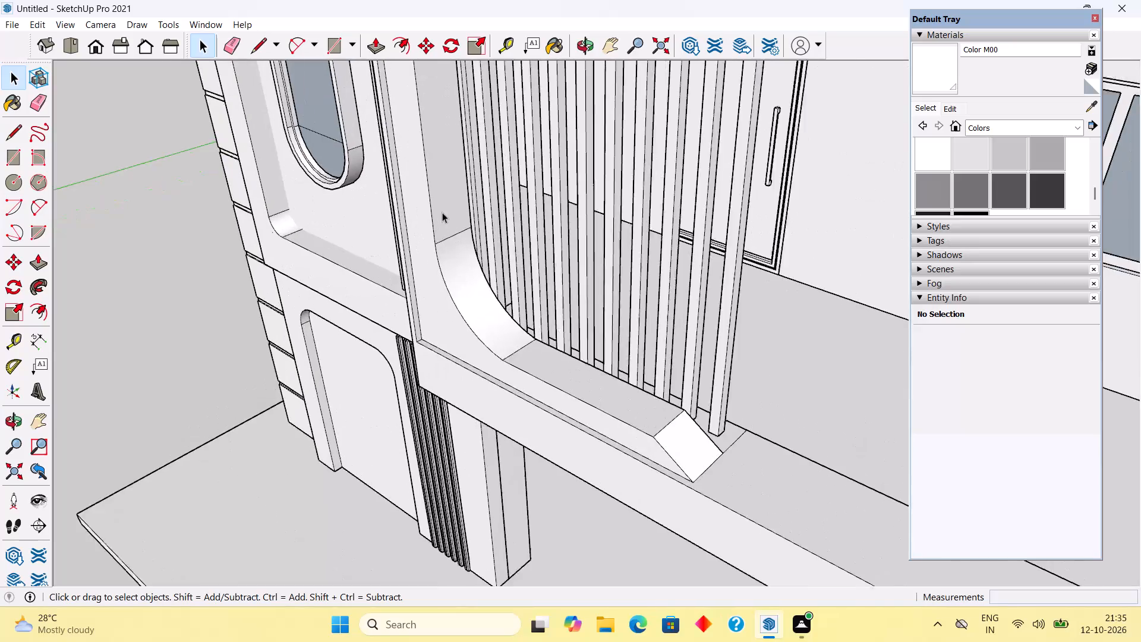
scroll(442, 212, "up", 3)
middle_click_drag(447, 216, 412, 222)
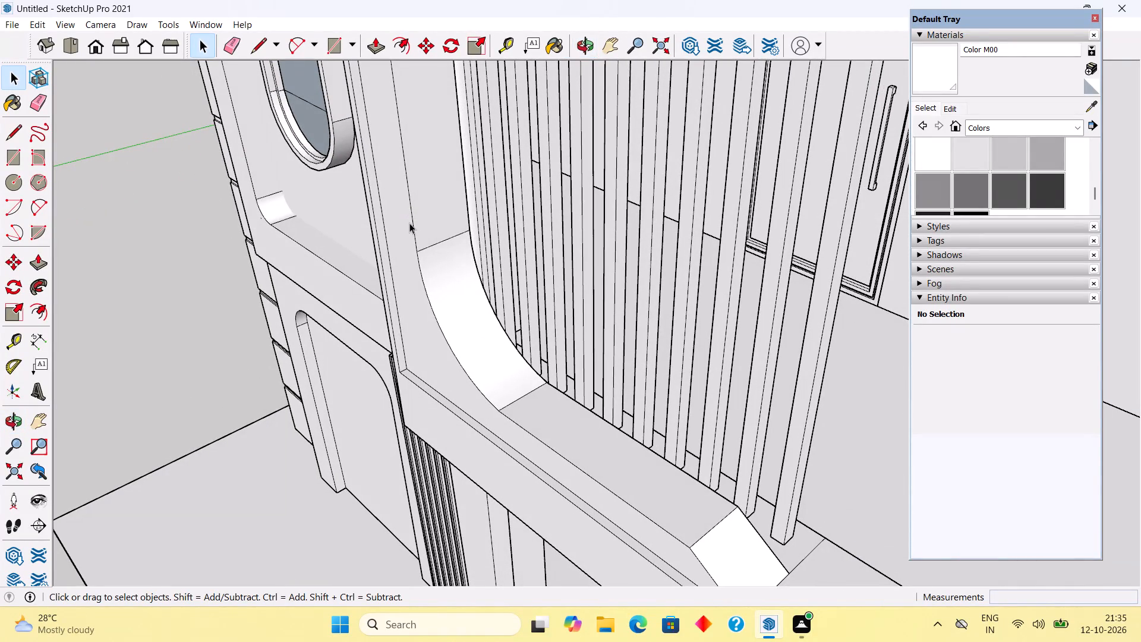
key("r")
middle_click_drag(407, 229, 284, 235)
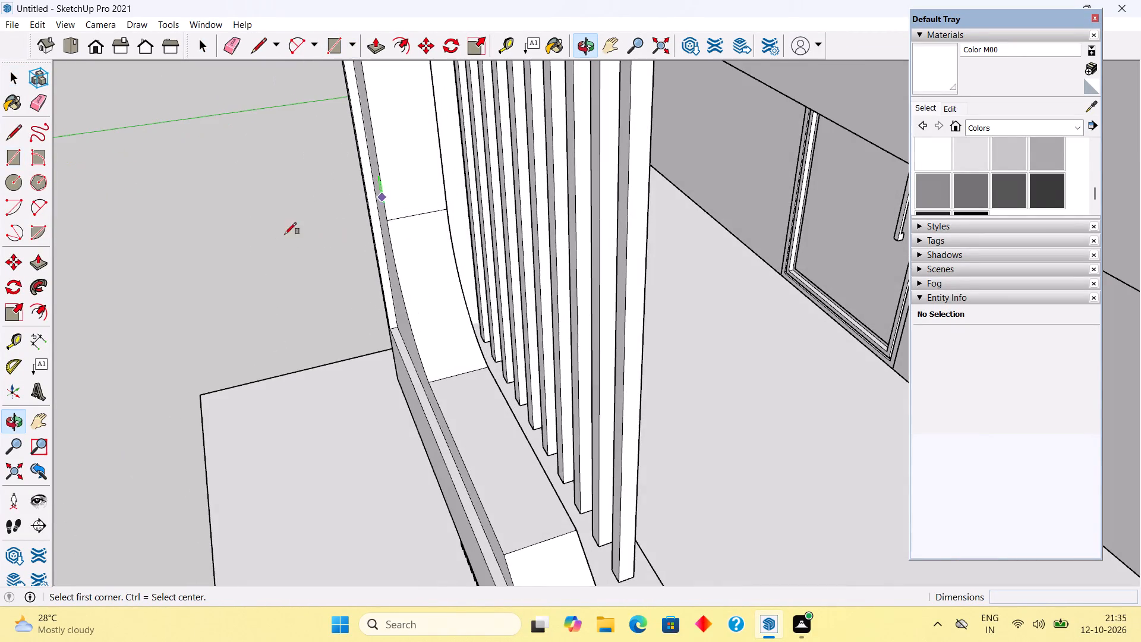
scroll(411, 191, "up", 3)
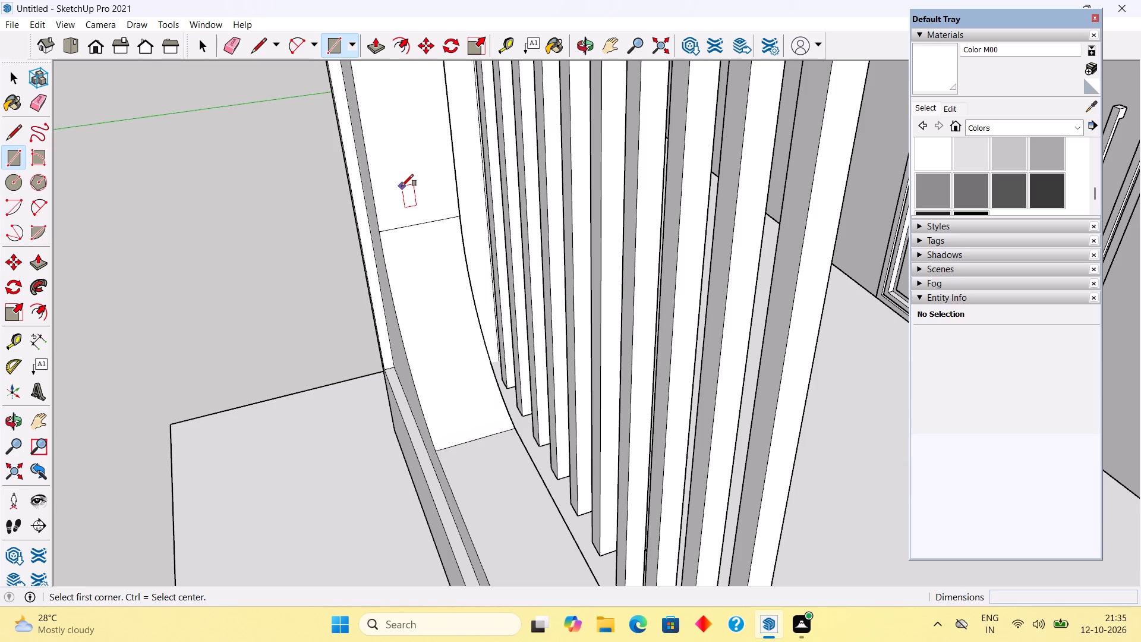
left_click(402, 186)
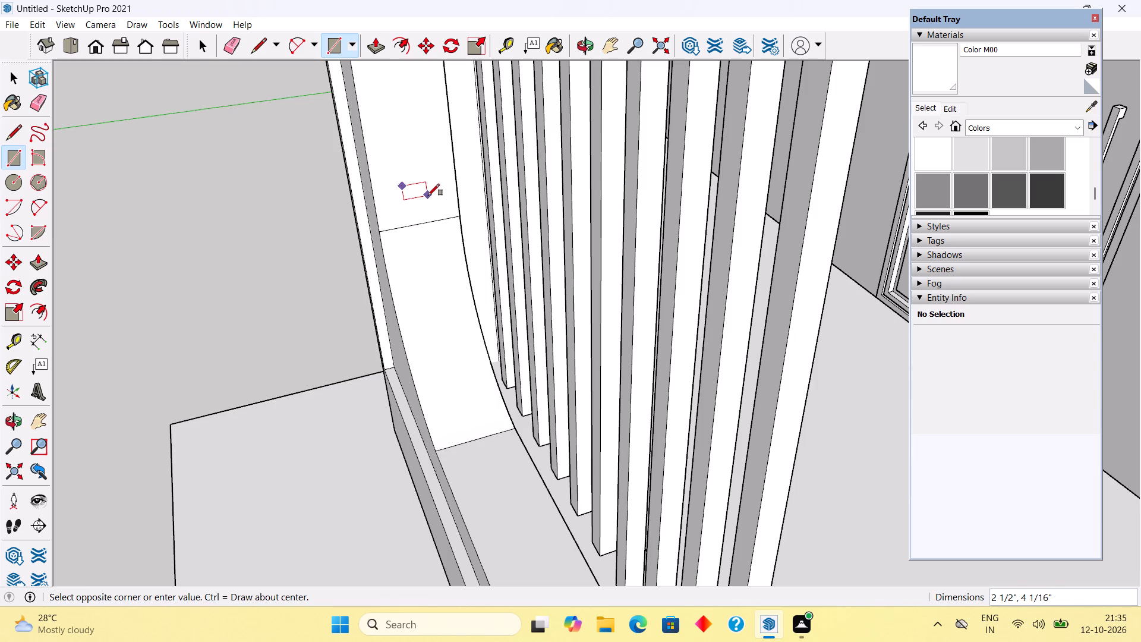
left_click(428, 196)
key("p")
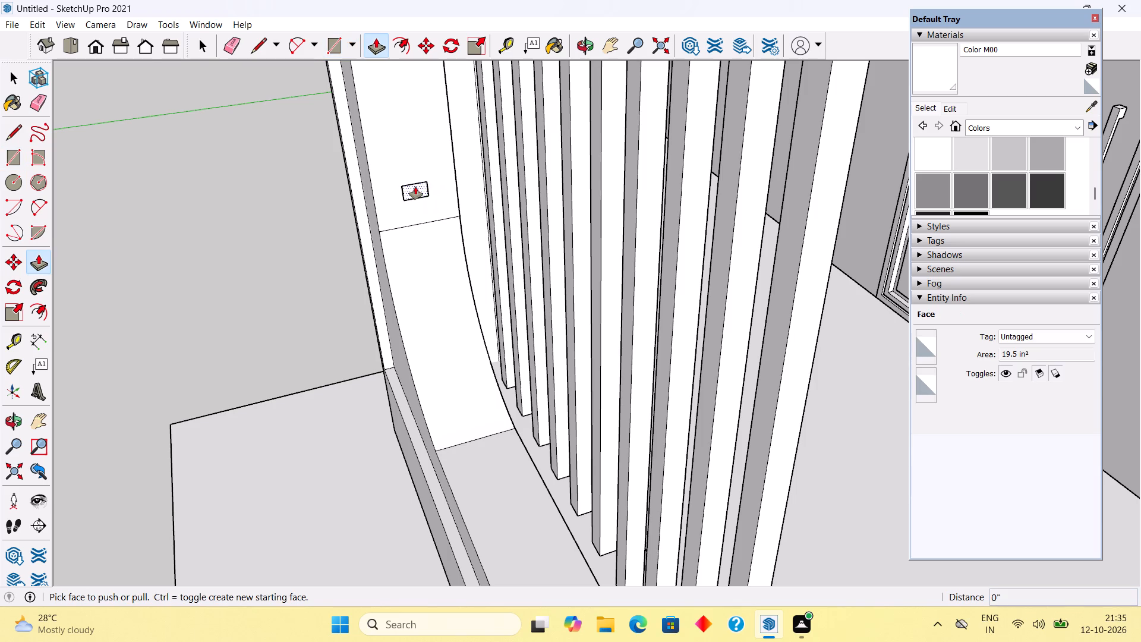
left_click(415, 187)
scroll(449, 222, "down", 18)
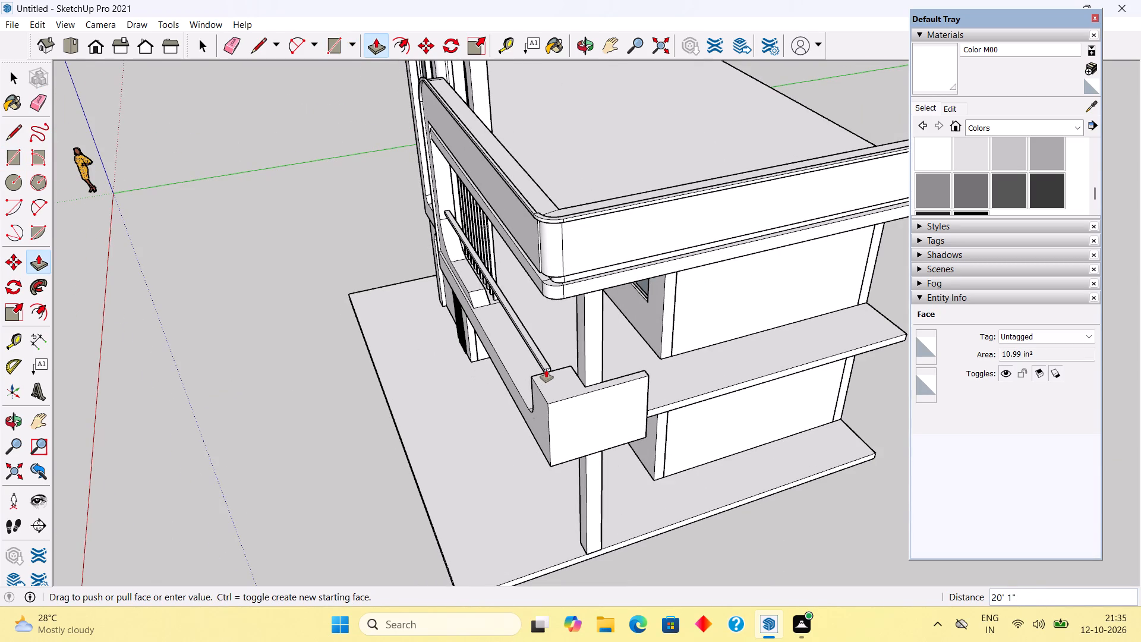
left_click(546, 370)
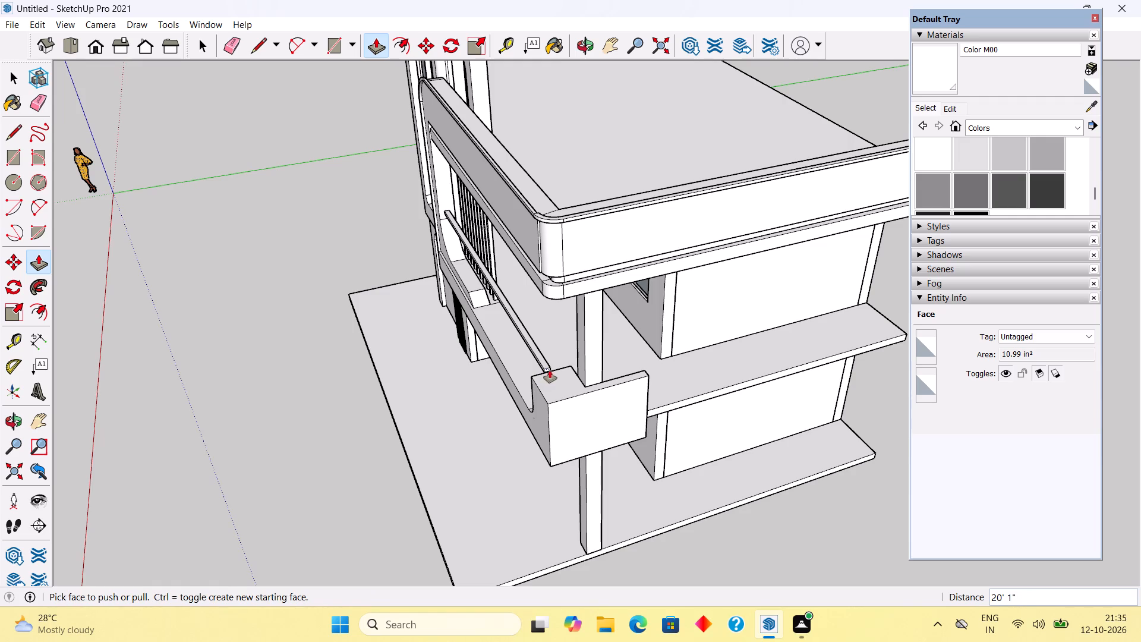
key("space")
Inside the balcony frame's group, raise the corner pier's top face about 10 1/8", and leave the group.
scroll(556, 387, "up", 6)
triple_click(557, 386)
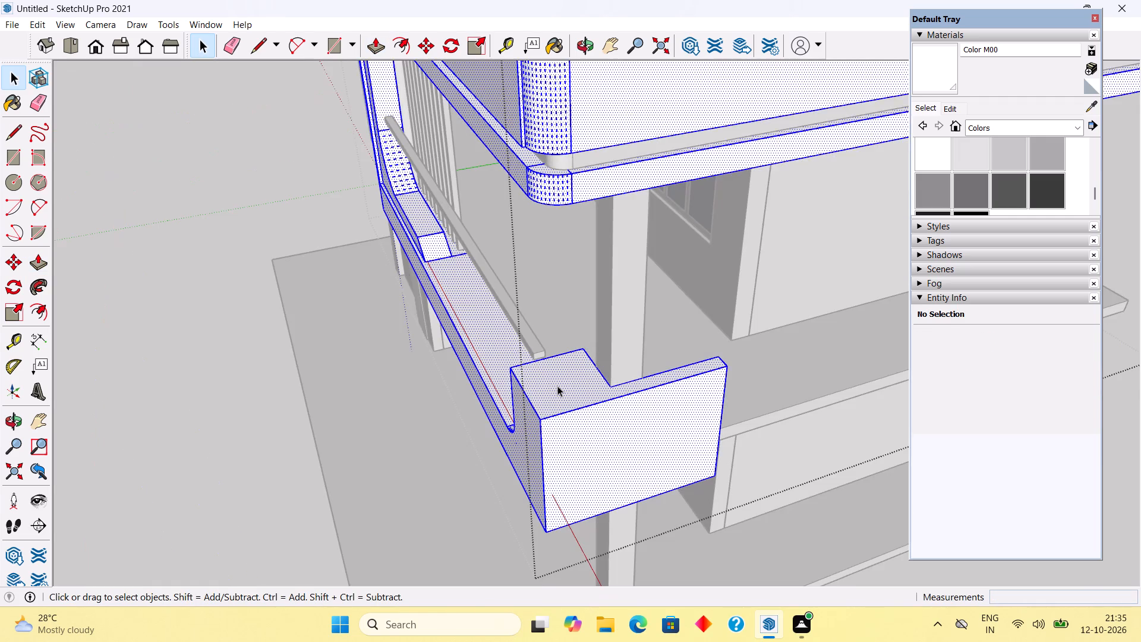
scroll(557, 386, "up", 6)
left_click(557, 386)
key("p")
left_click(557, 386)
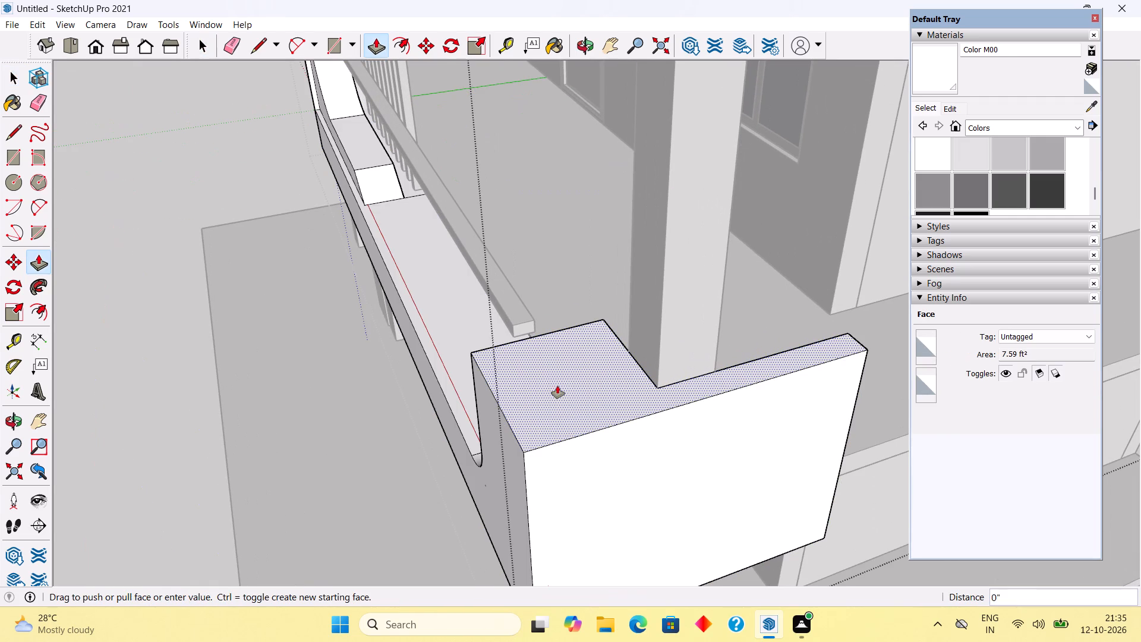
left_click(577, 341)
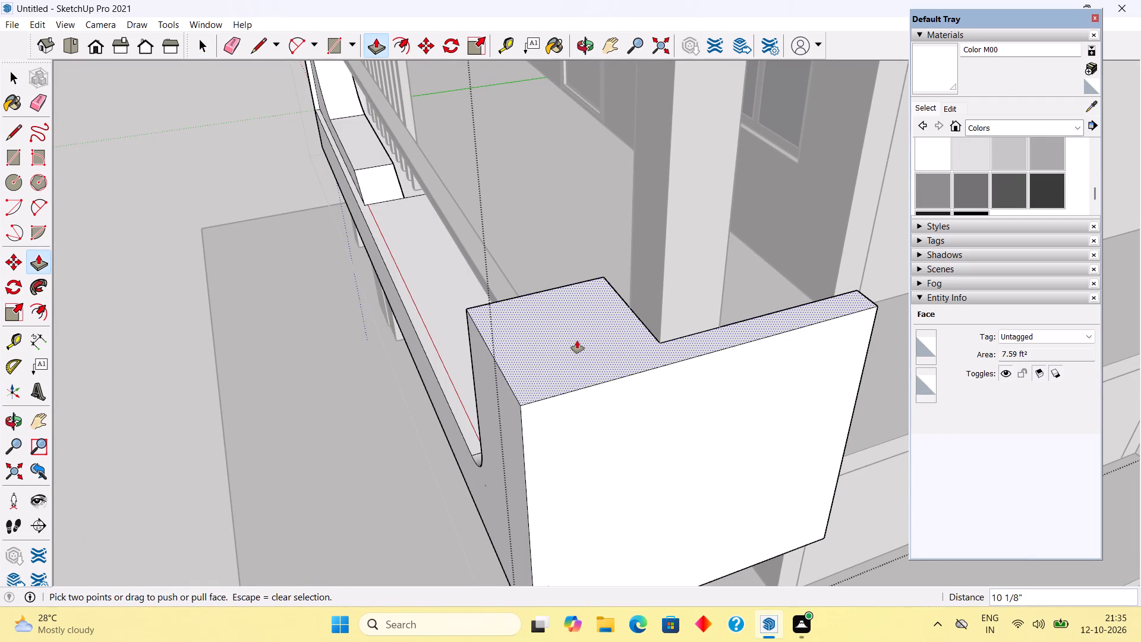
key("space")
scroll(577, 341, "down", 5)
left_click(165, 272)
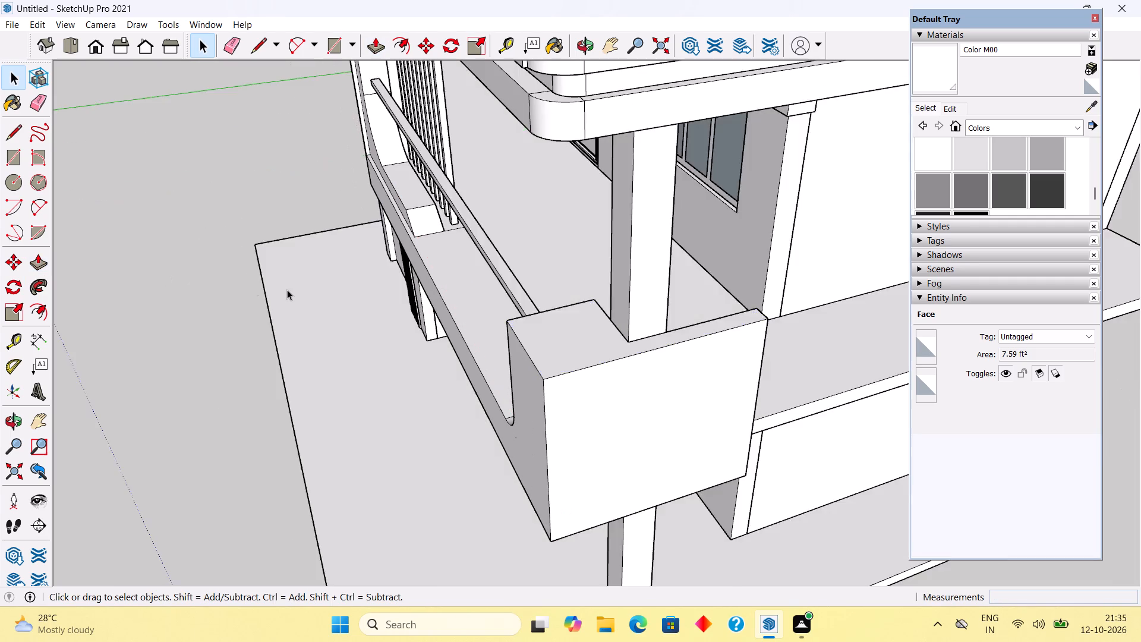
Examine the new horizontal rail and the raised corner pier from the front of the balcony.
scroll(292, 289, "down", 5)
middle_click_drag(297, 331, 707, 236)
scroll(719, 291, "up", 2)
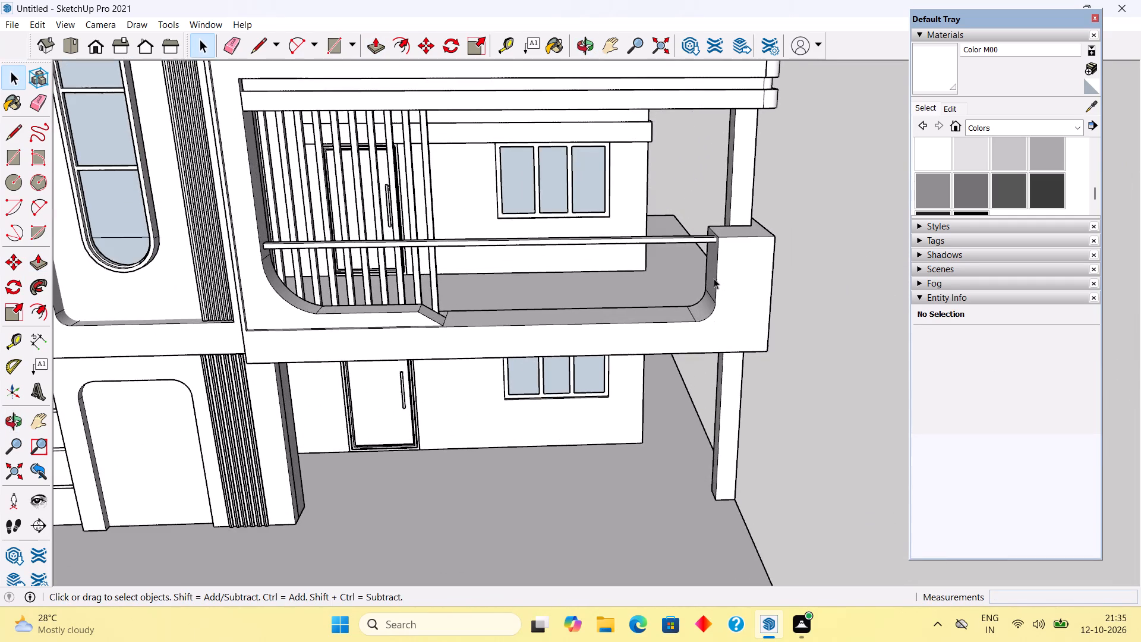
middle_click_drag(702, 271, 730, 231)
scroll(646, 269, "up", 2)
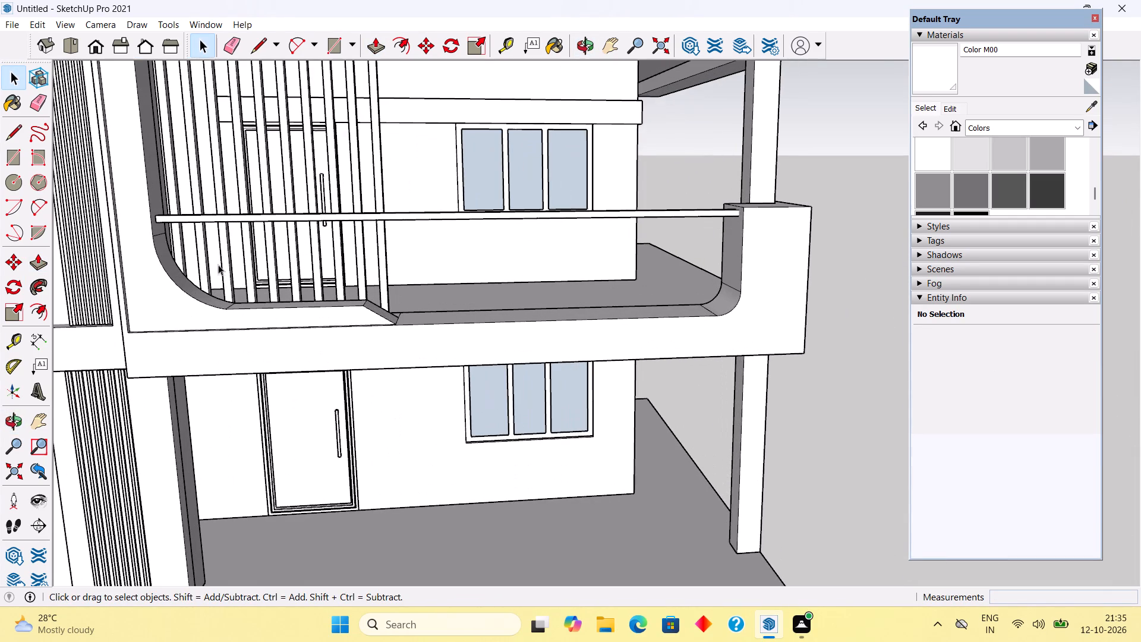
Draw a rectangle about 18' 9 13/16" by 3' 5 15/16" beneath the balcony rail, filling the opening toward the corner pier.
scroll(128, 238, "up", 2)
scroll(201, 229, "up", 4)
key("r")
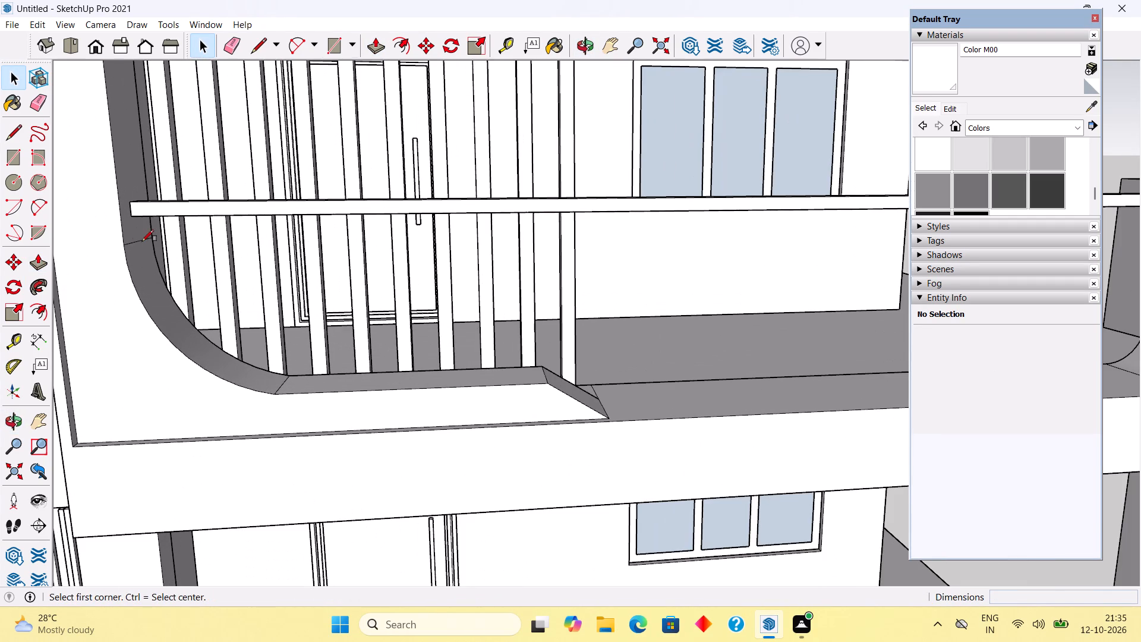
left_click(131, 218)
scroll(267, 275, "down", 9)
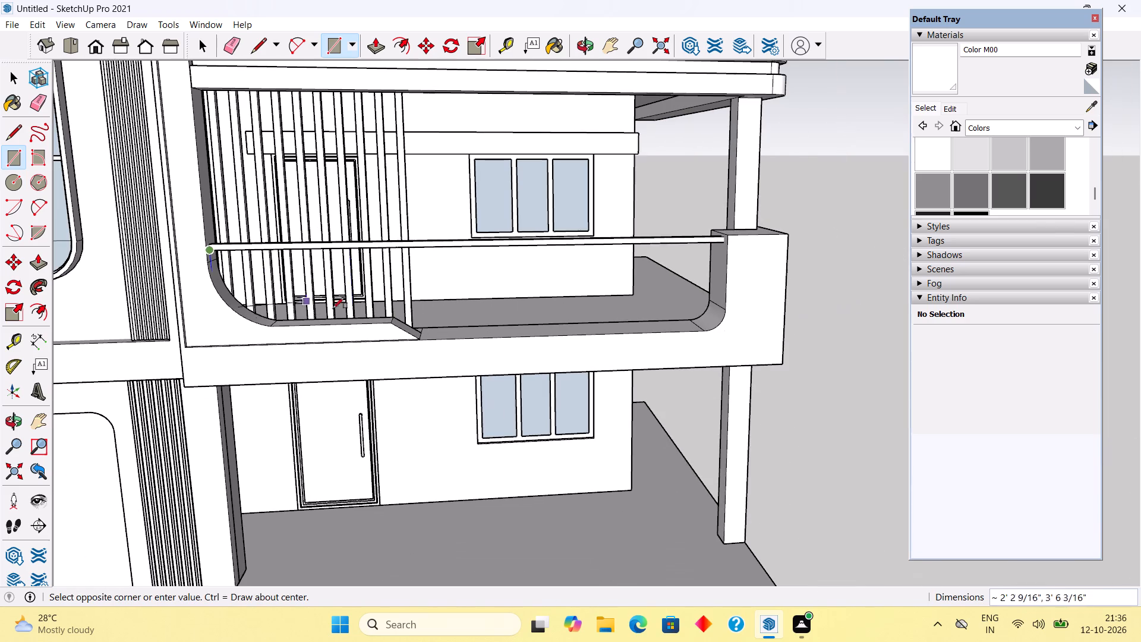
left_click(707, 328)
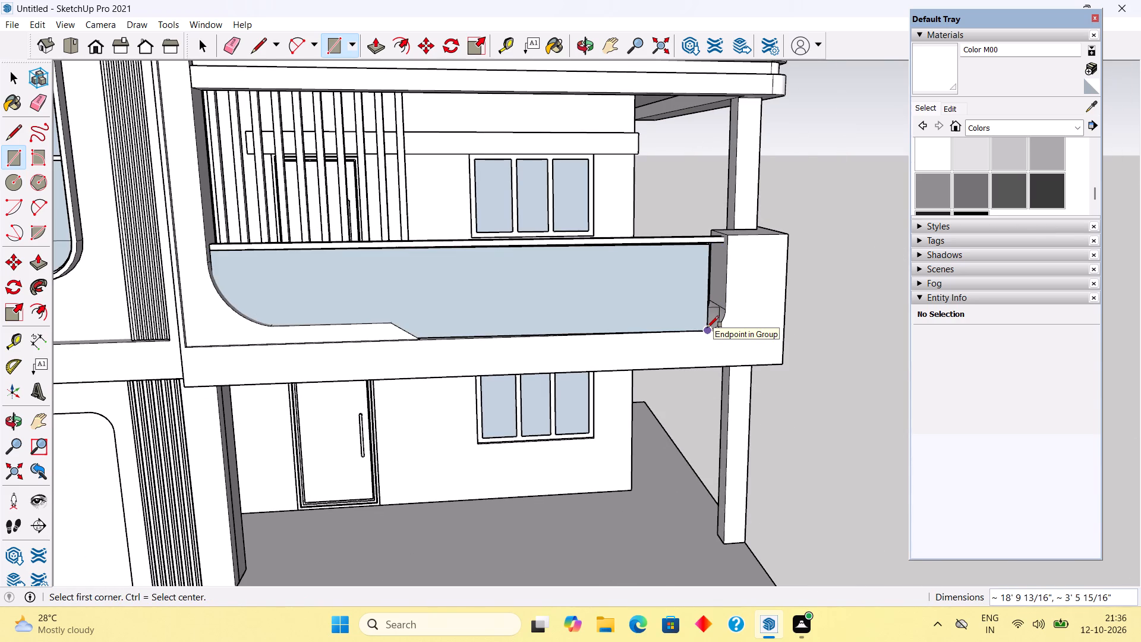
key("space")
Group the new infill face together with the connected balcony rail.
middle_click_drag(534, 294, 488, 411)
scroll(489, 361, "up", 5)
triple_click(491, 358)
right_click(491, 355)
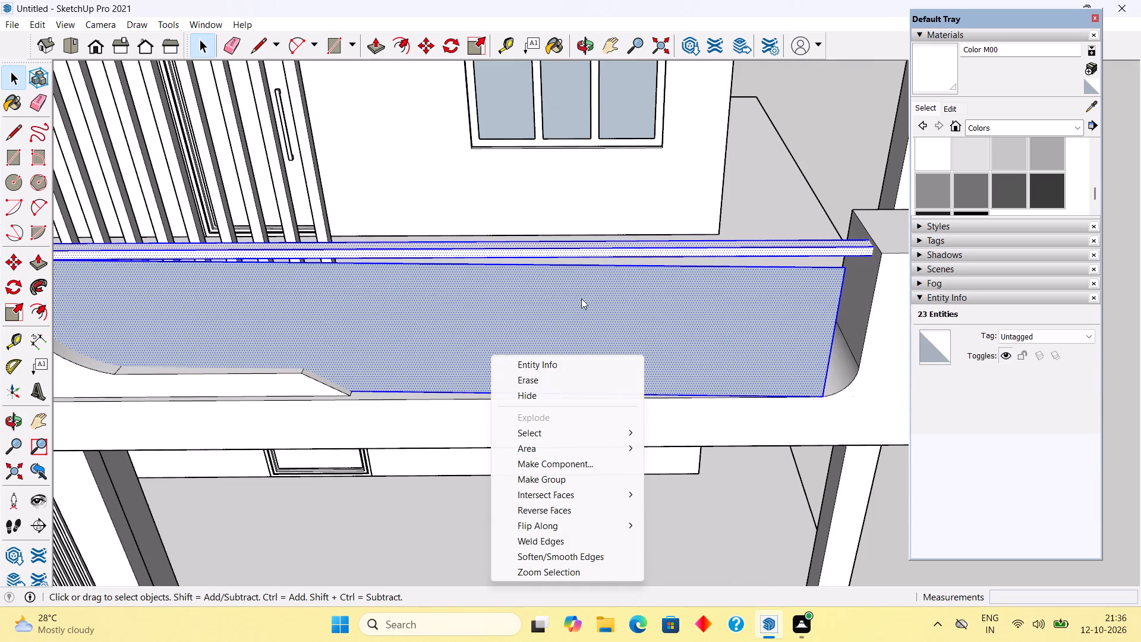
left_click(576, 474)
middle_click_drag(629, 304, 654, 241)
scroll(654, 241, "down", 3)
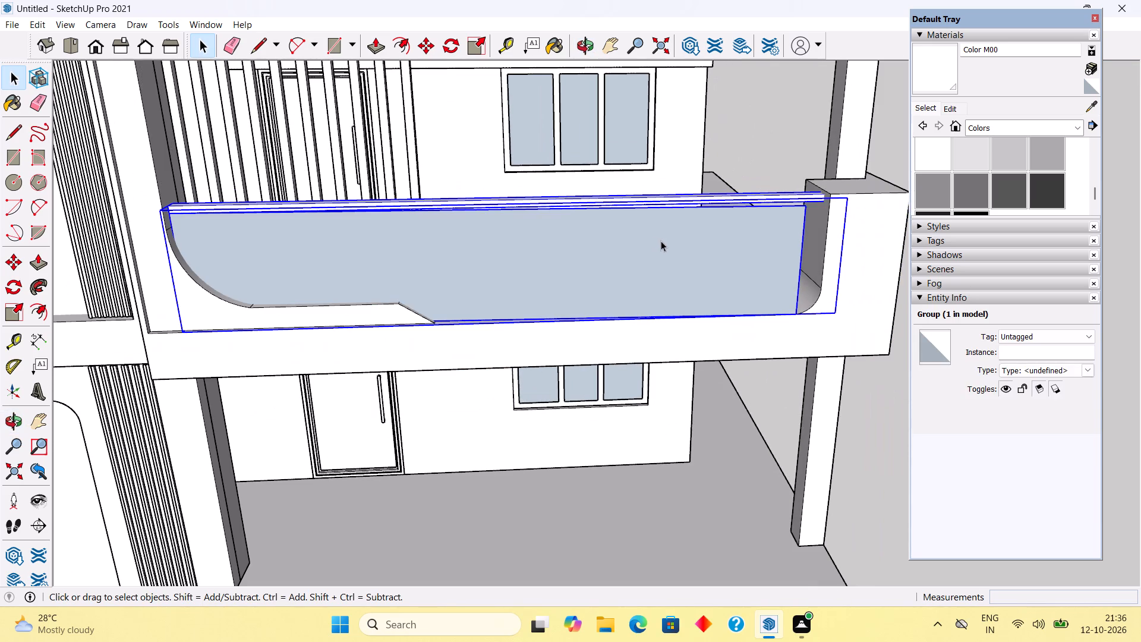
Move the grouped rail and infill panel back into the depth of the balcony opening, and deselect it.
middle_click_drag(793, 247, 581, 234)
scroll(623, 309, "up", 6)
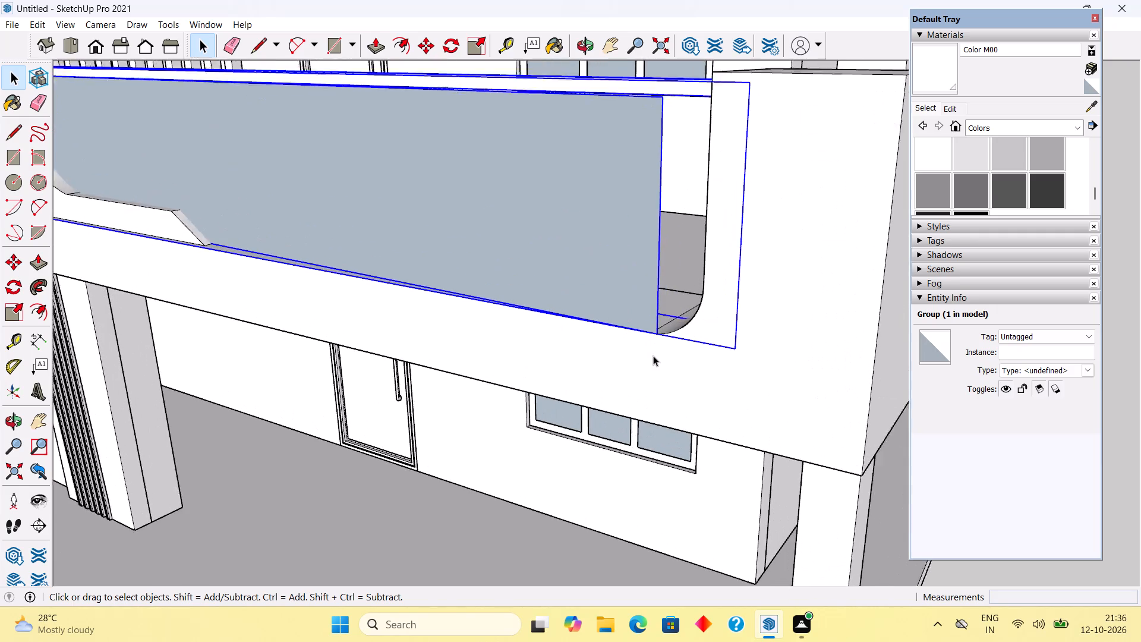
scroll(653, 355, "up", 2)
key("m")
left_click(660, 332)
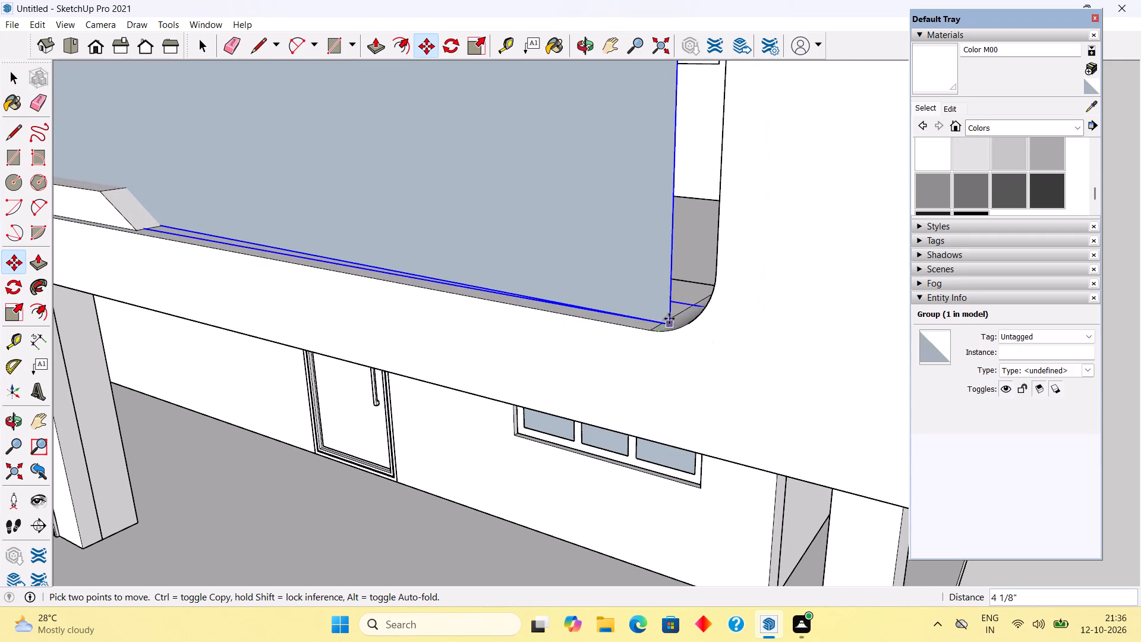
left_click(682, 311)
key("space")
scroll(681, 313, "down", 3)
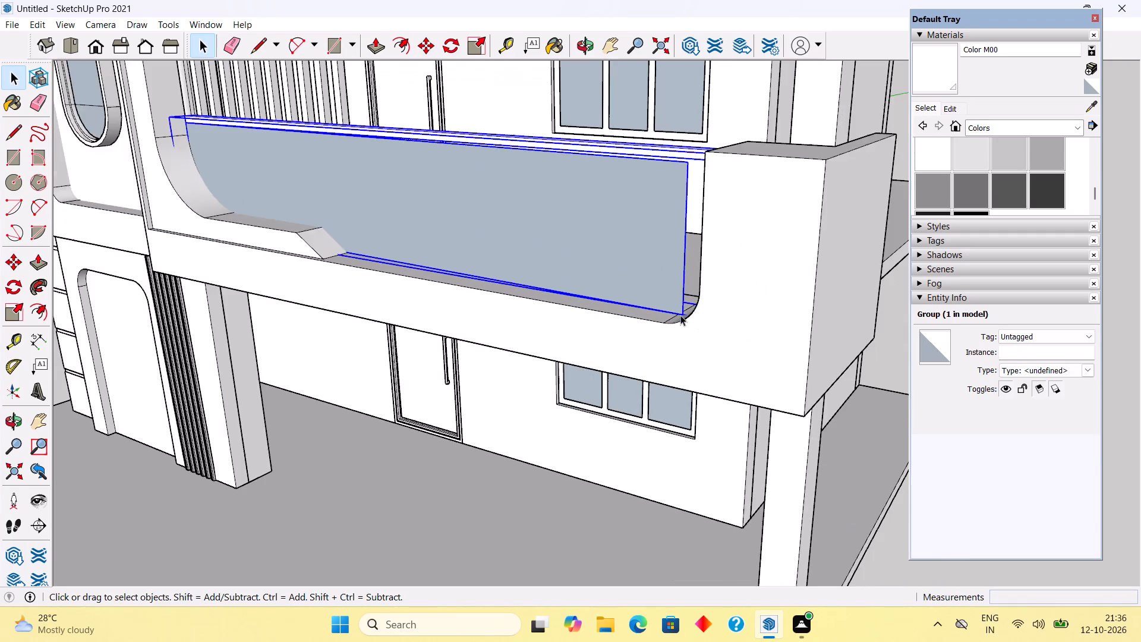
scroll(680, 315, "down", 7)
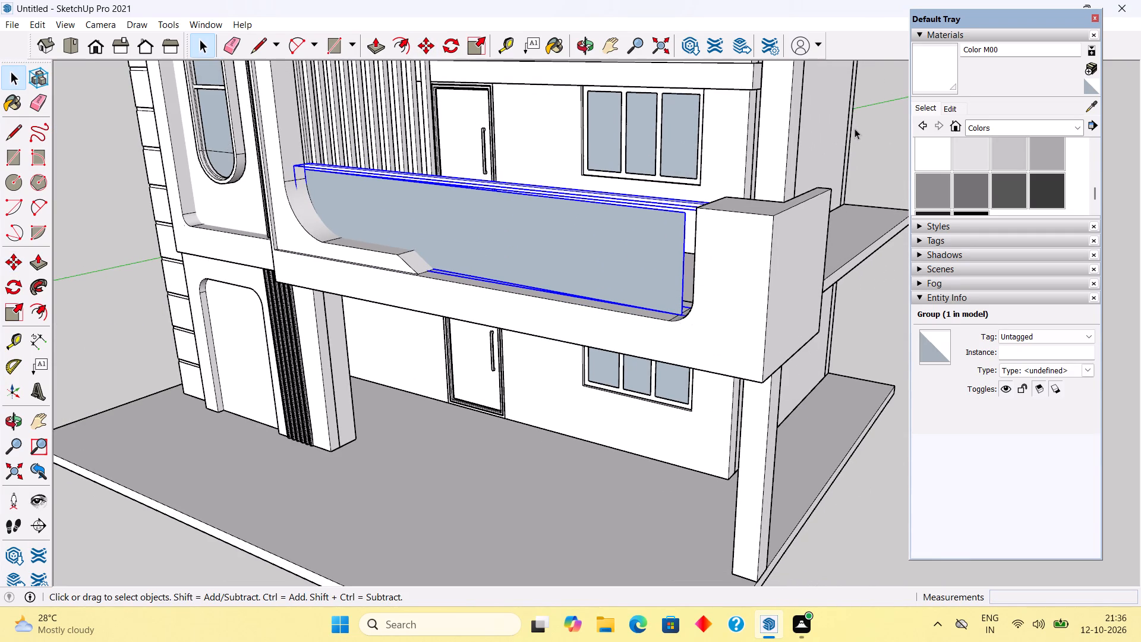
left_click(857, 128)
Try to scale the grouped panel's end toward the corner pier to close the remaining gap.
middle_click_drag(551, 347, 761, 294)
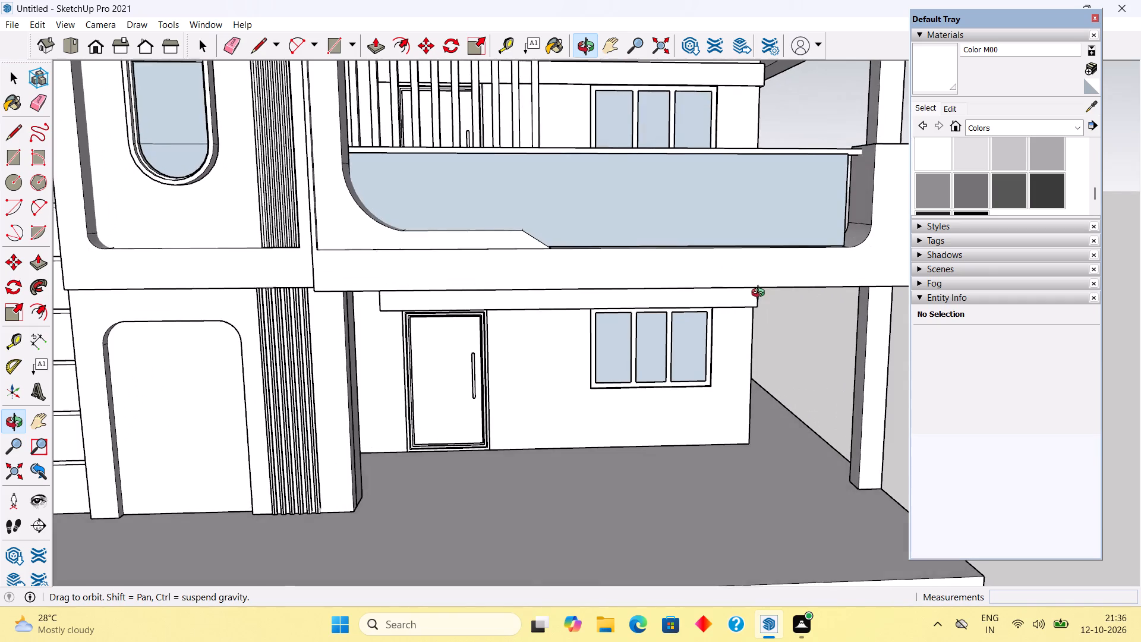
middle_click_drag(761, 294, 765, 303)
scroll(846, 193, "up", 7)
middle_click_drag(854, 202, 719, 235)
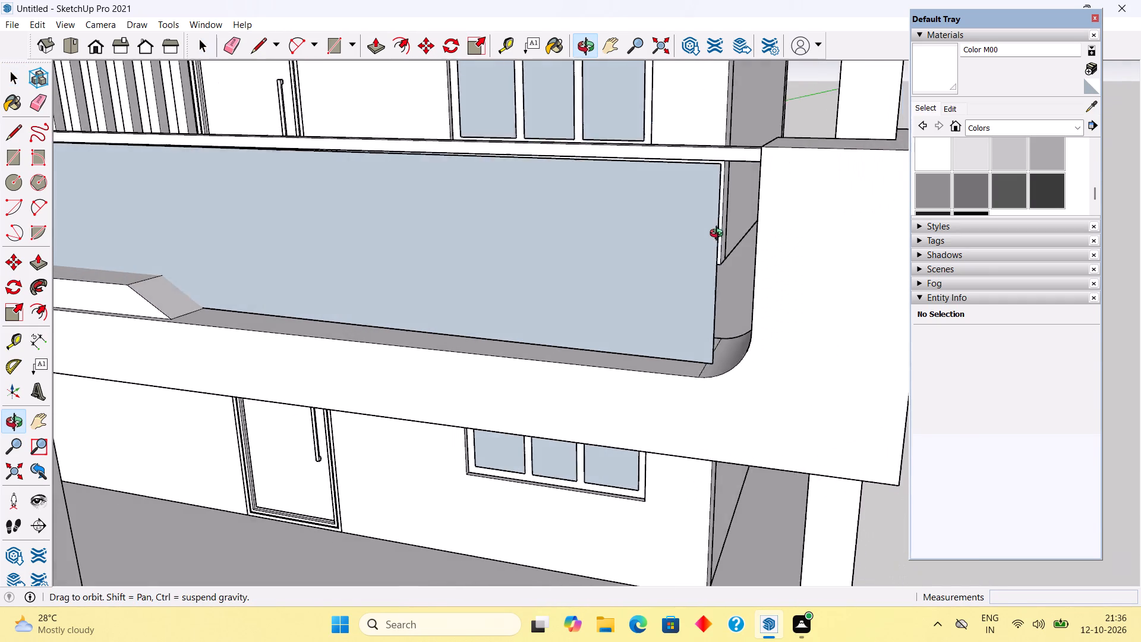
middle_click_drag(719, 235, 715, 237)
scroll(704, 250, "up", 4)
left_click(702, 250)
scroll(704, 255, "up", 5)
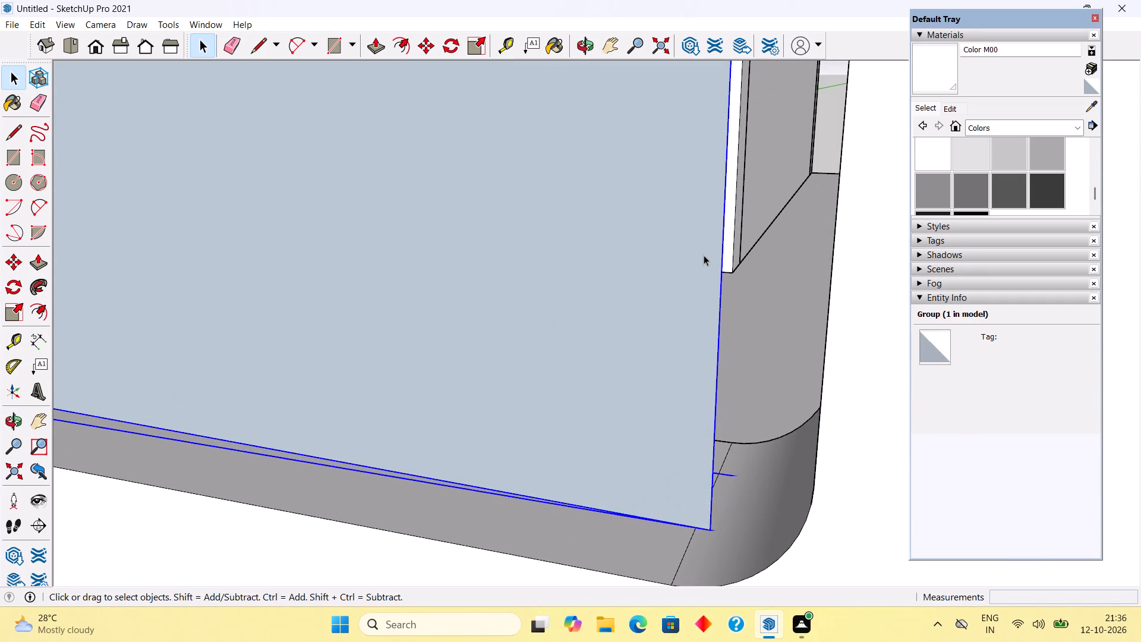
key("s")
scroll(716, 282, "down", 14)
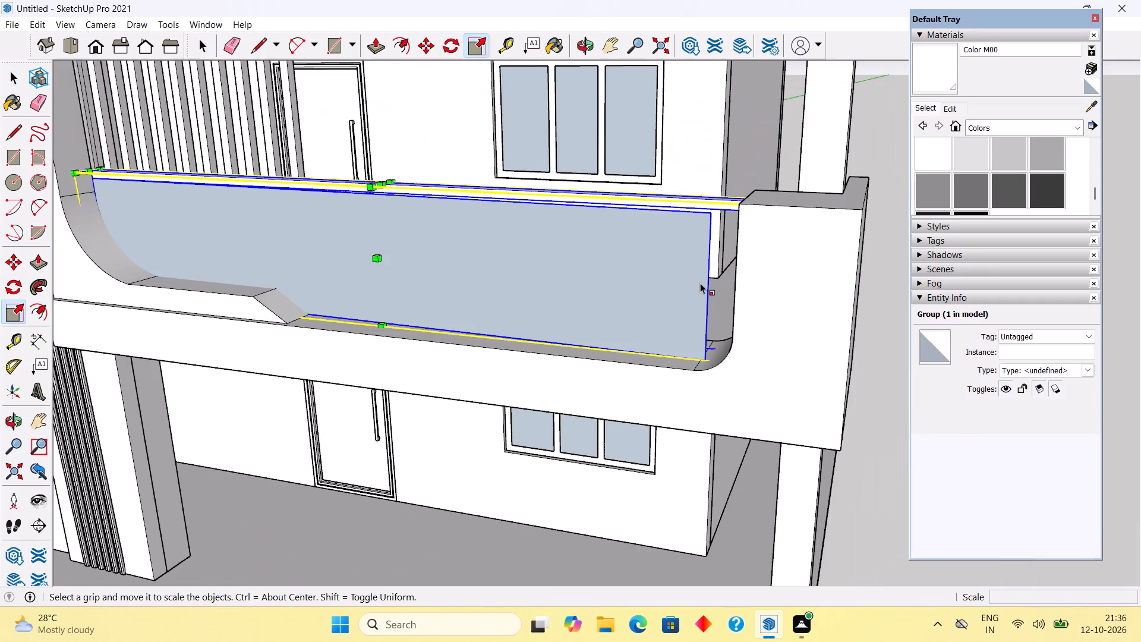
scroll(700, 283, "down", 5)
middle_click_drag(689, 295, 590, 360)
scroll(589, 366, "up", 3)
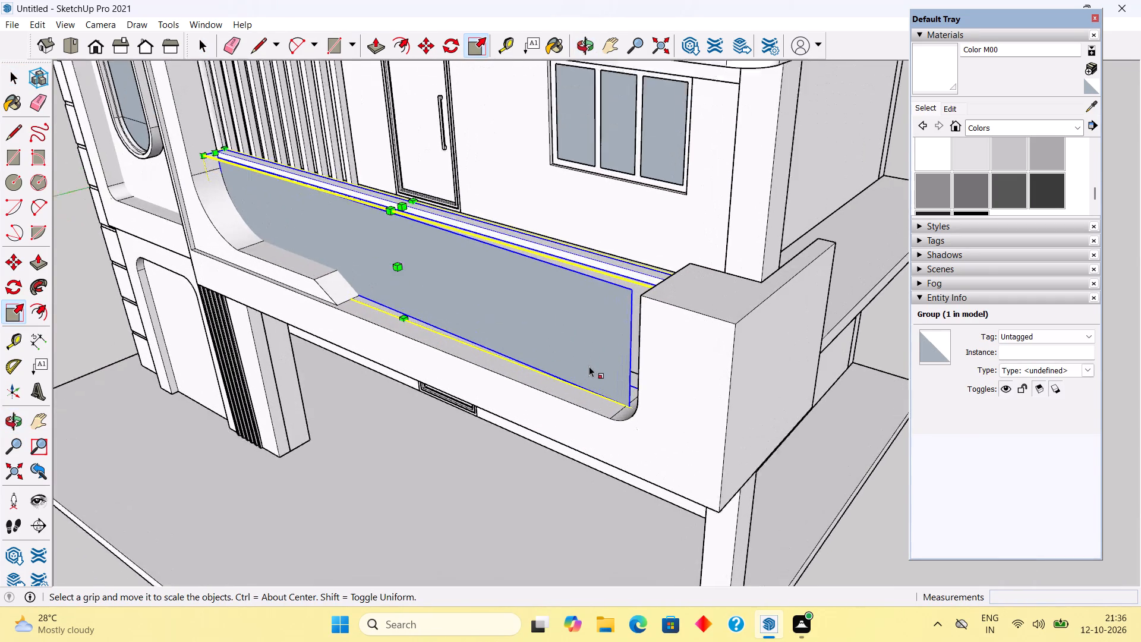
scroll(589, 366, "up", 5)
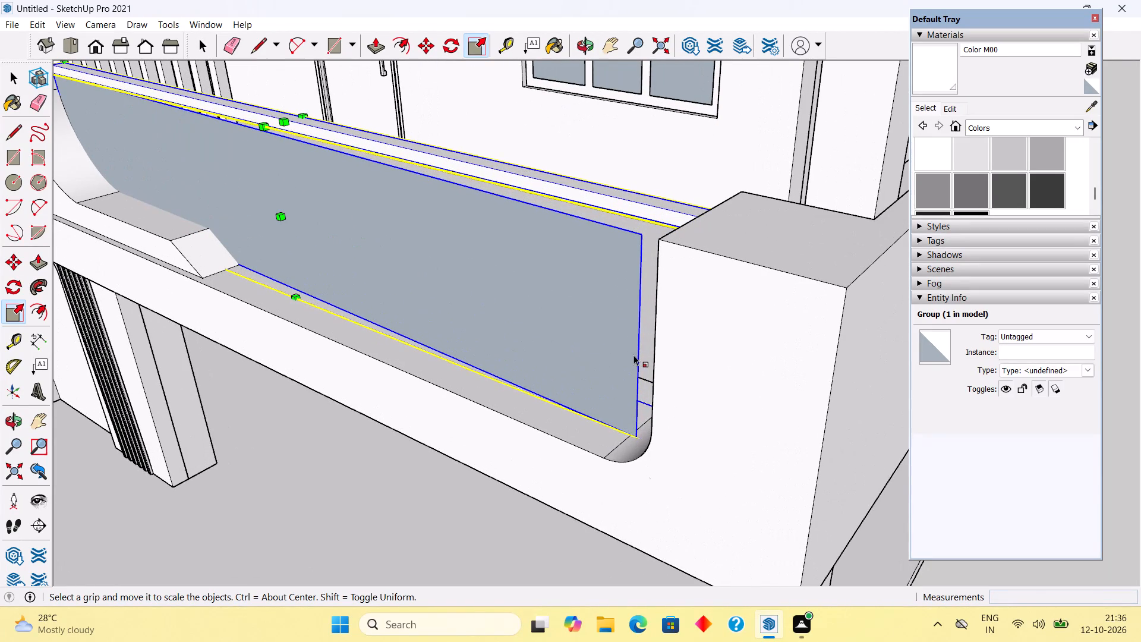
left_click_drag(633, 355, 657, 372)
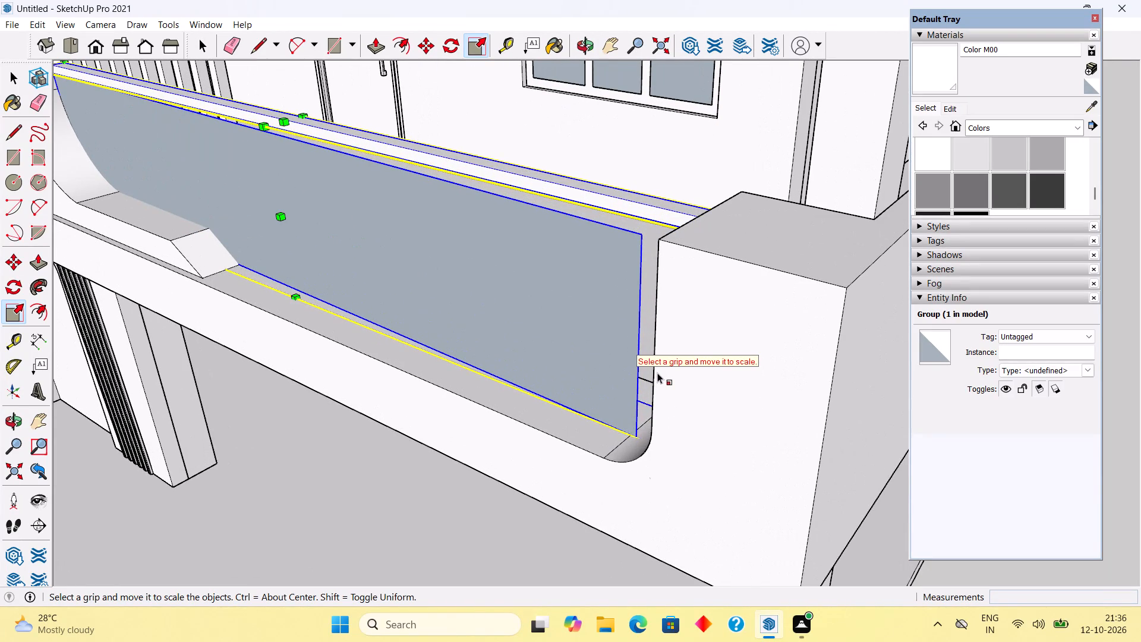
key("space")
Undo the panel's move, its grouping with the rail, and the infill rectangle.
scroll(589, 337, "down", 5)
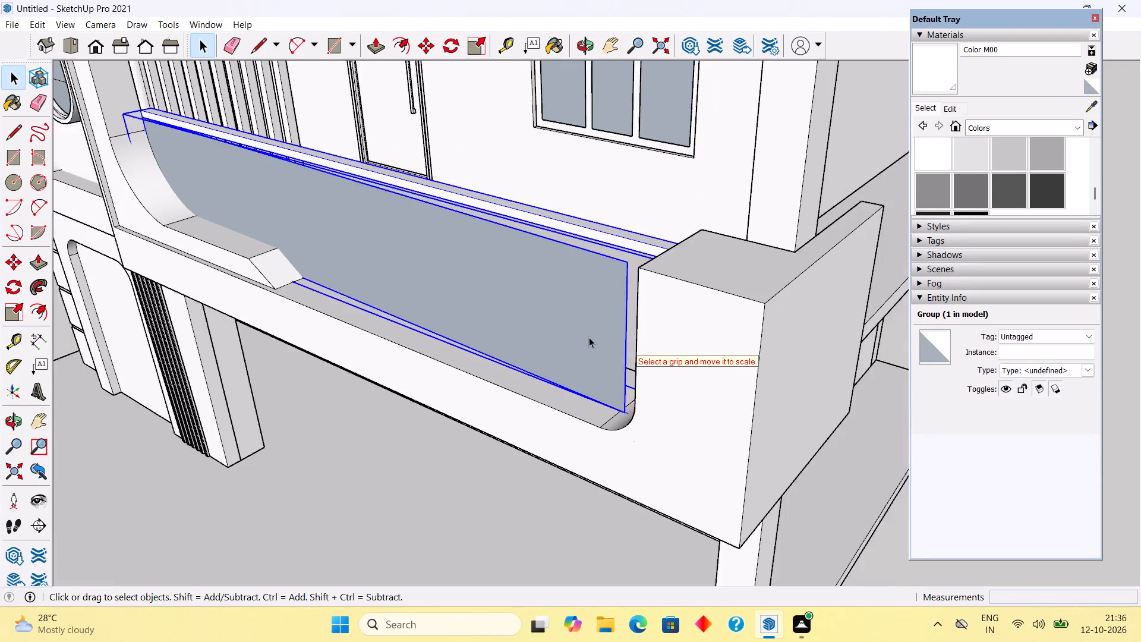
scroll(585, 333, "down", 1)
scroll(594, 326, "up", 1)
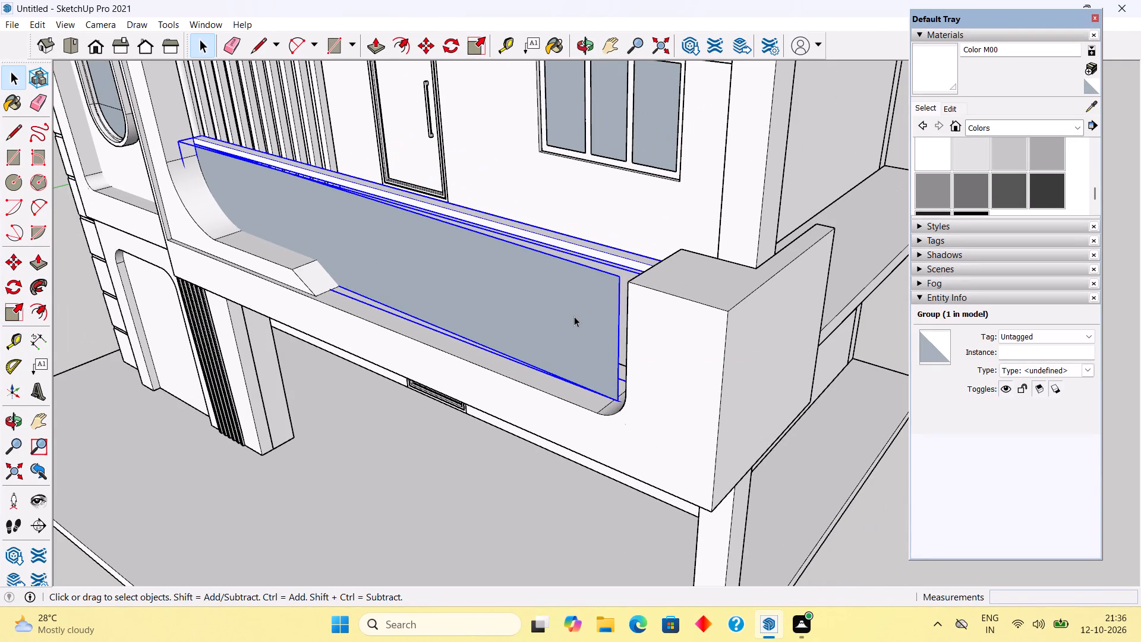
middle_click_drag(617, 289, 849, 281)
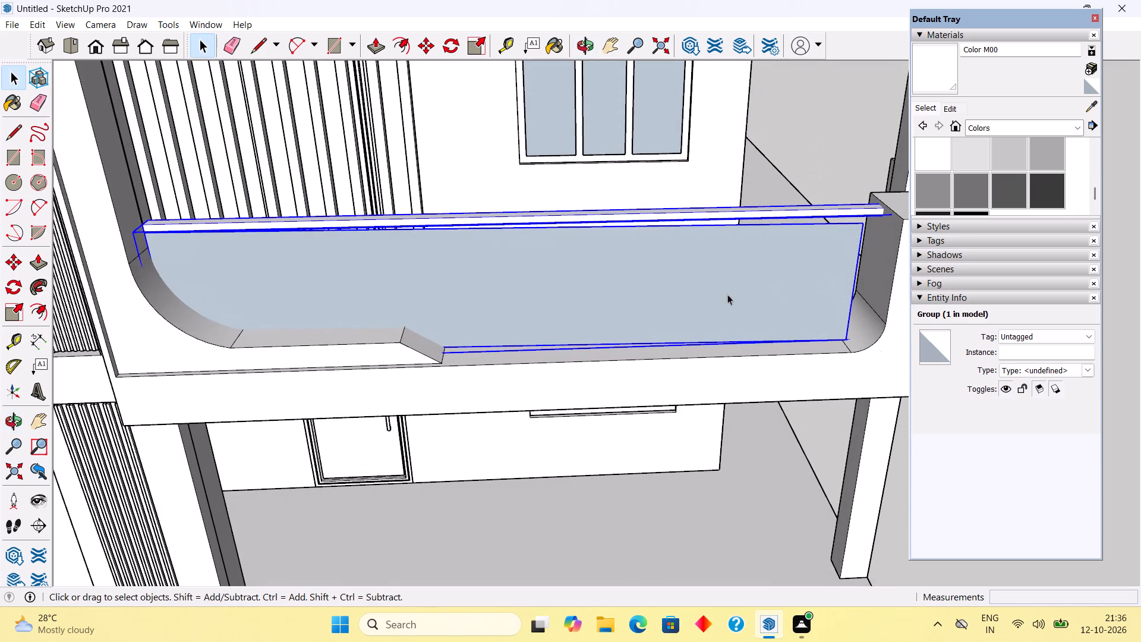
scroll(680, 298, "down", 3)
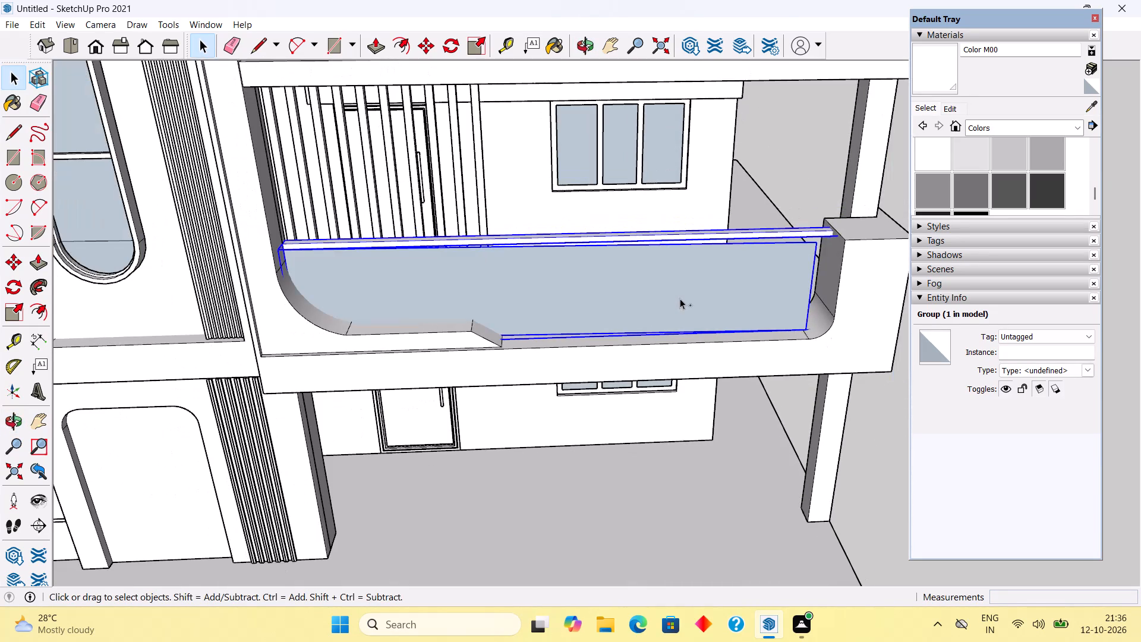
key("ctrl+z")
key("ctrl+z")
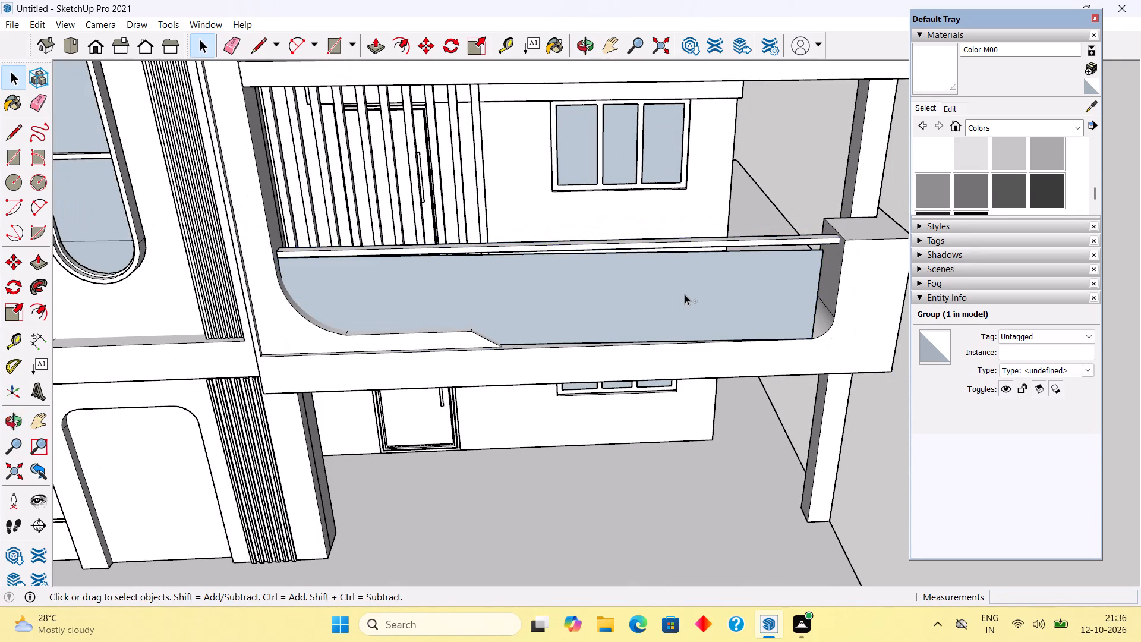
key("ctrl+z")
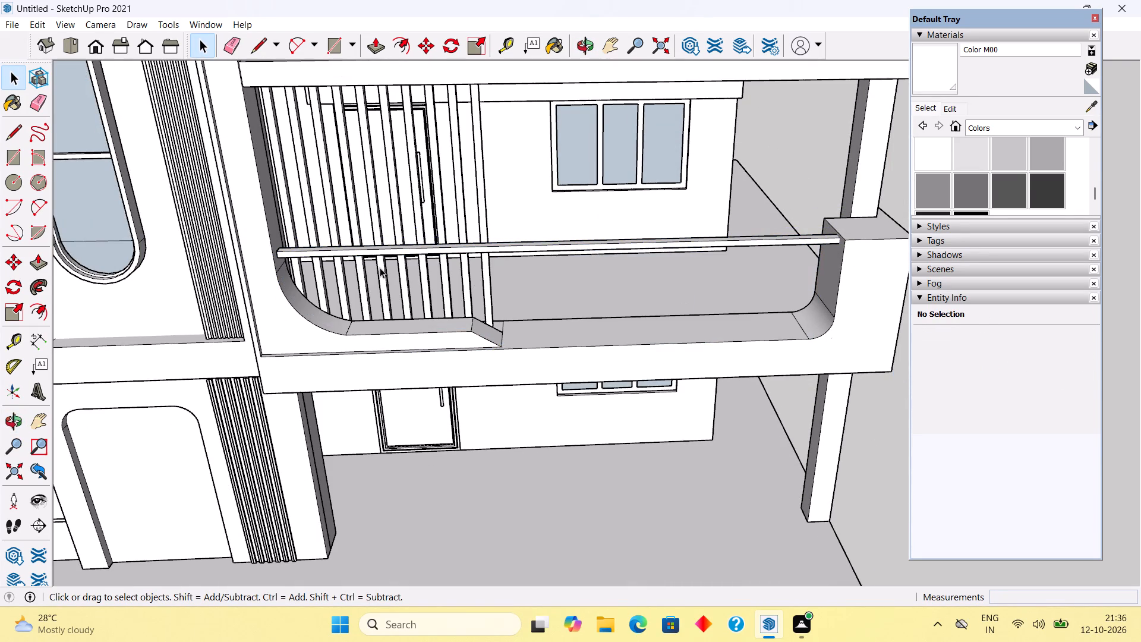
Draw a rectangle about 20' 2 5/8" by 3' 4 3/4" from the rail's lower end corner down across the opening, overlapping the corner pier.
scroll(379, 267, "up", 3)
middle_click_drag(374, 267, 355, 219)
scroll(268, 210, "up", 4)
scroll(212, 196, "up", 2)
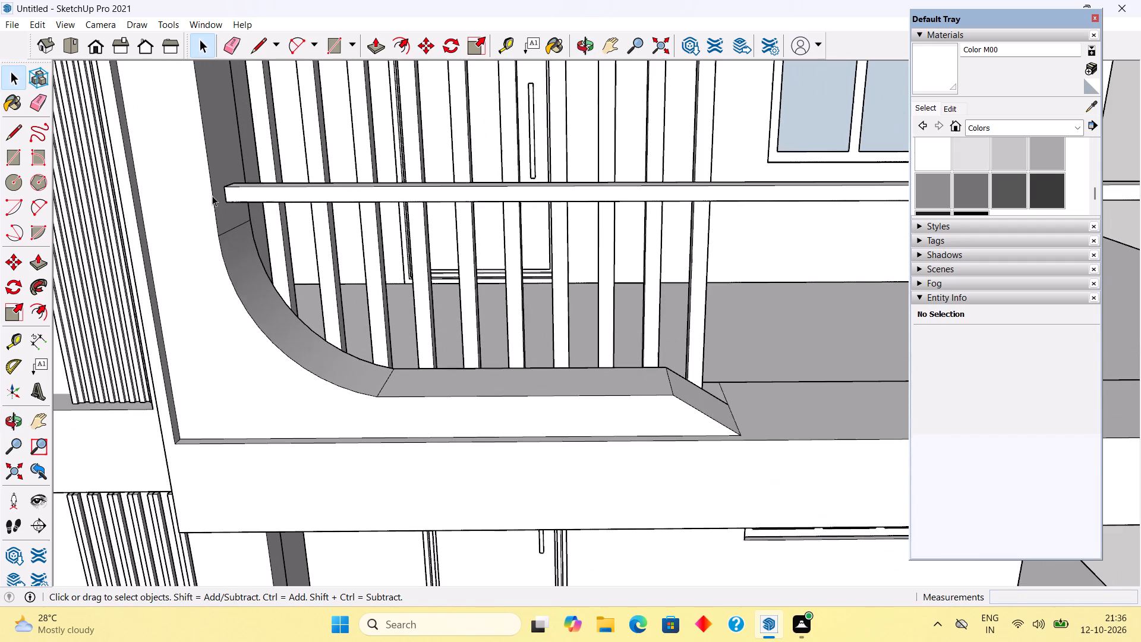
middle_click_drag(255, 191, 237, 168)
key("r")
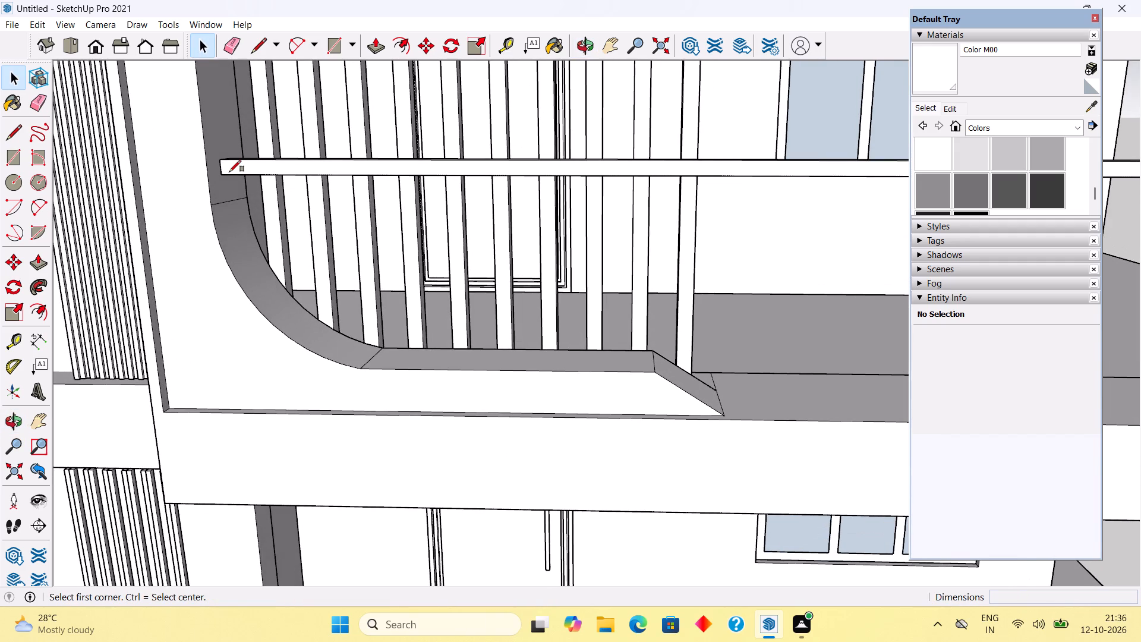
left_click(222, 173)
scroll(400, 241, "down", 10)
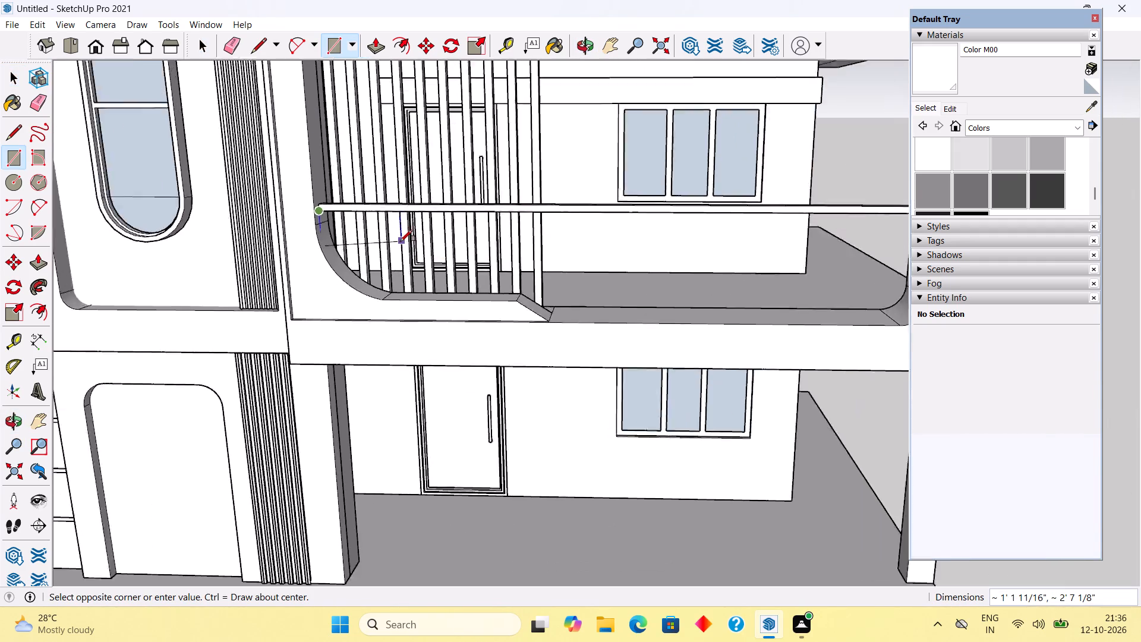
scroll(401, 241, "down", 2)
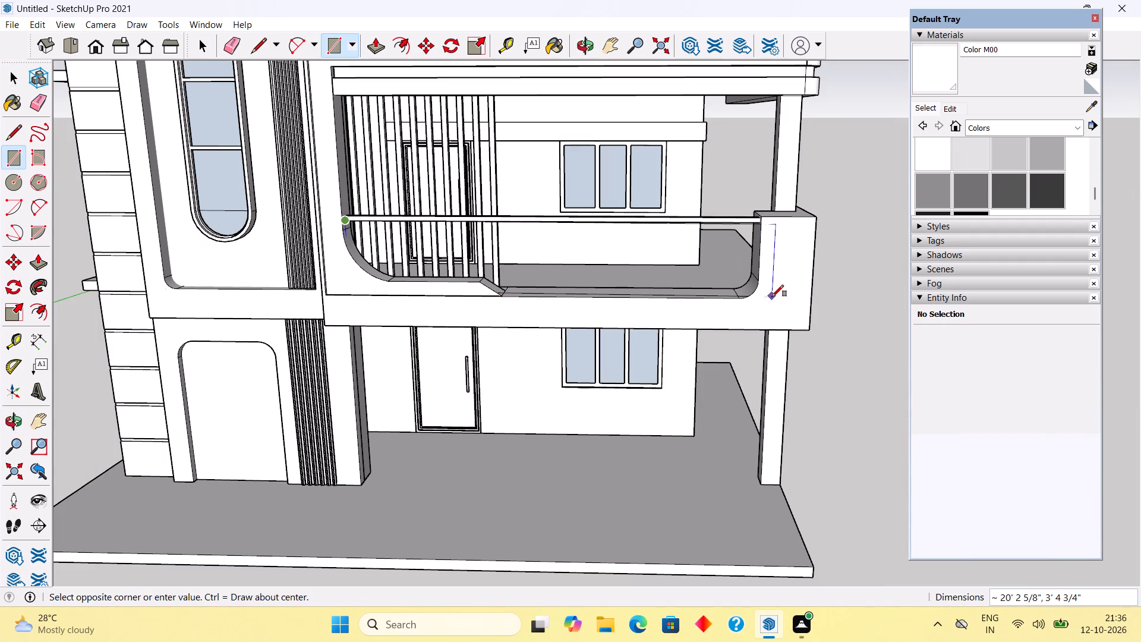
left_click(772, 297)
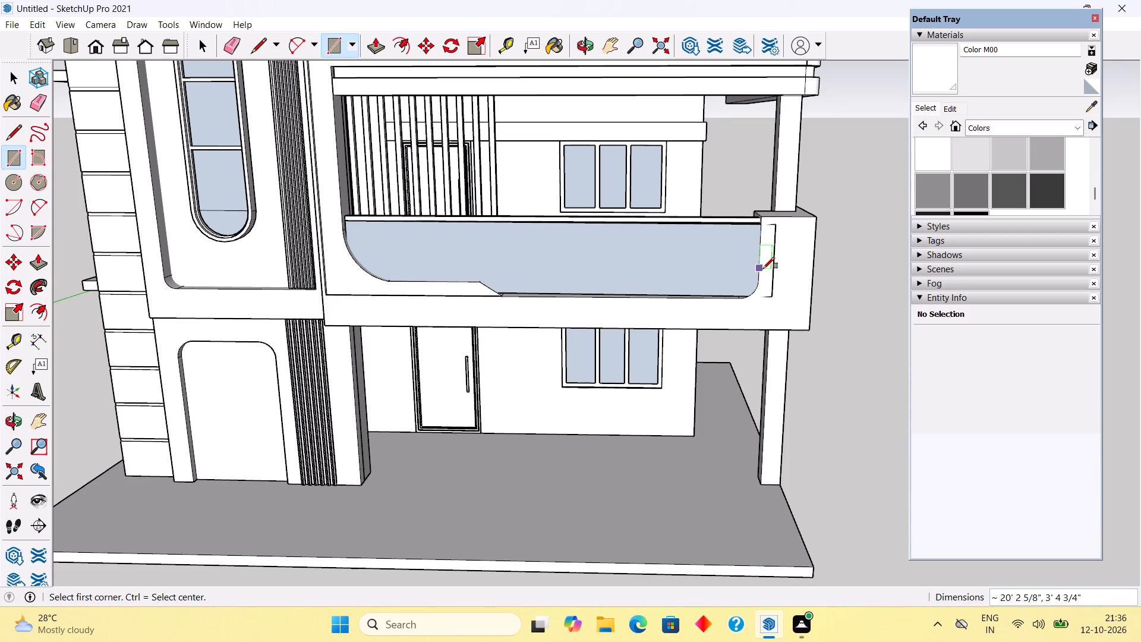
Group only the infill face and its edges, leaving the rail out of the group.
key("space")
triple_click(686, 263)
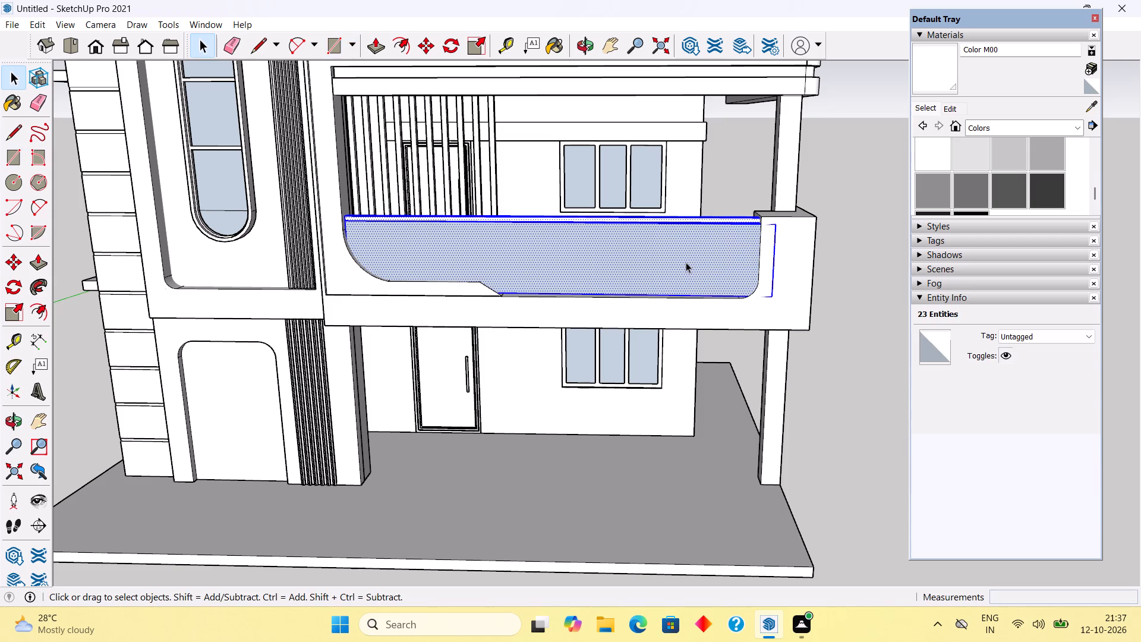
left_click(686, 262)
left_click(686, 262)
left_click(686, 262)
left_click(686, 262)
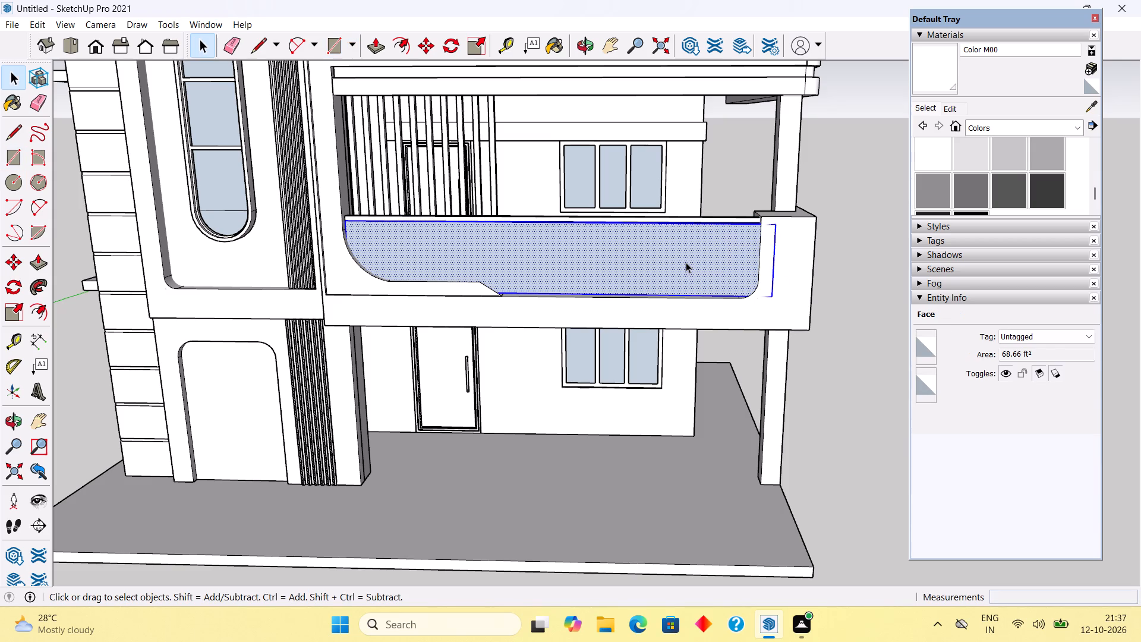
right_click(686, 262)
left_click(750, 386)
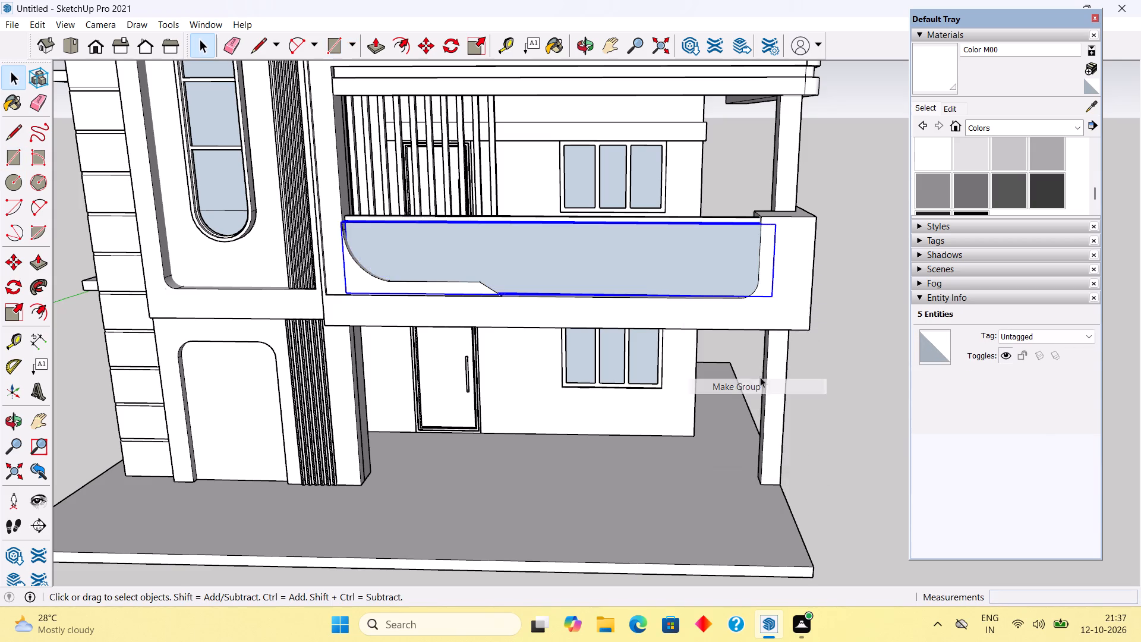
Move the infill panel group about 7 1/8" back into the balcony opening beneath the rail, and deselect it.
scroll(776, 308, "up", 8)
middle_click_drag(771, 276, 679, 383)
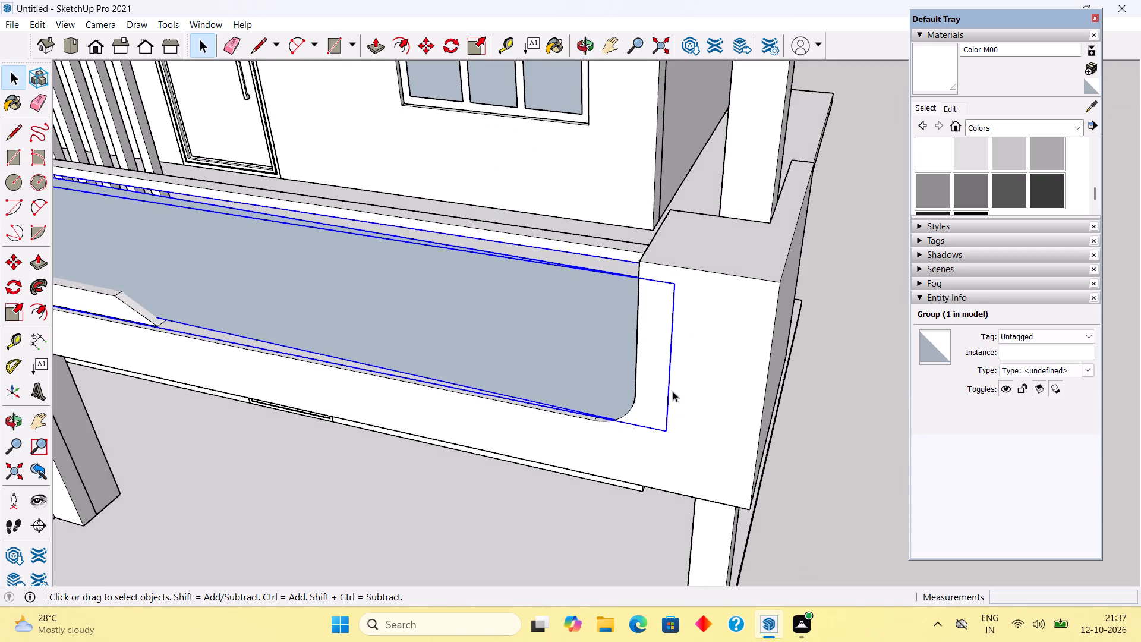
key("m")
left_click(663, 427)
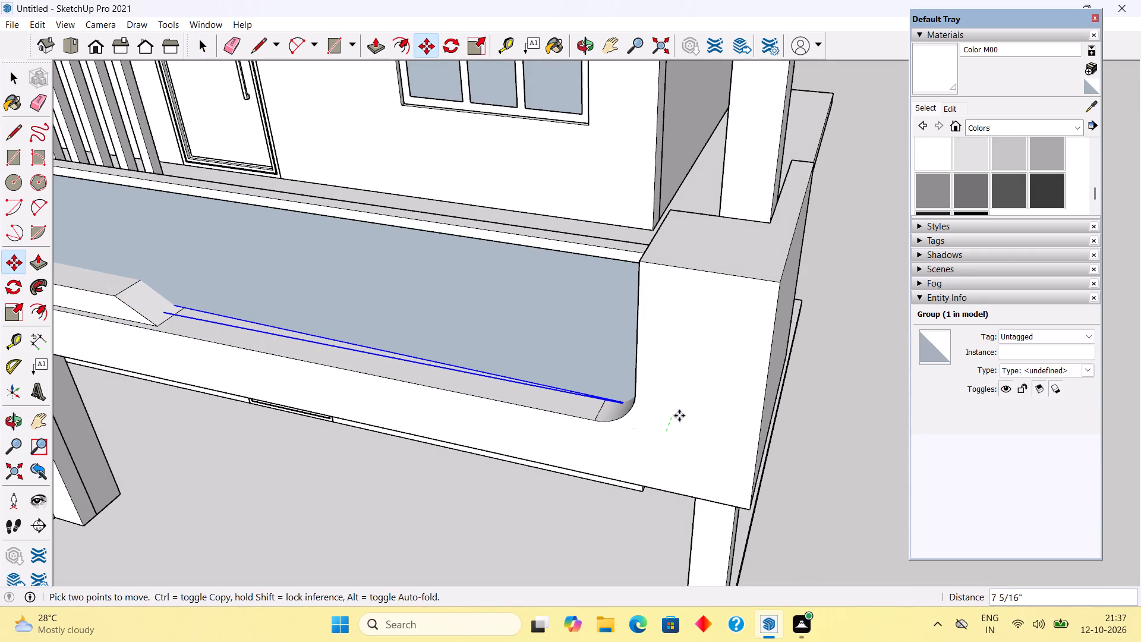
left_click(679, 416)
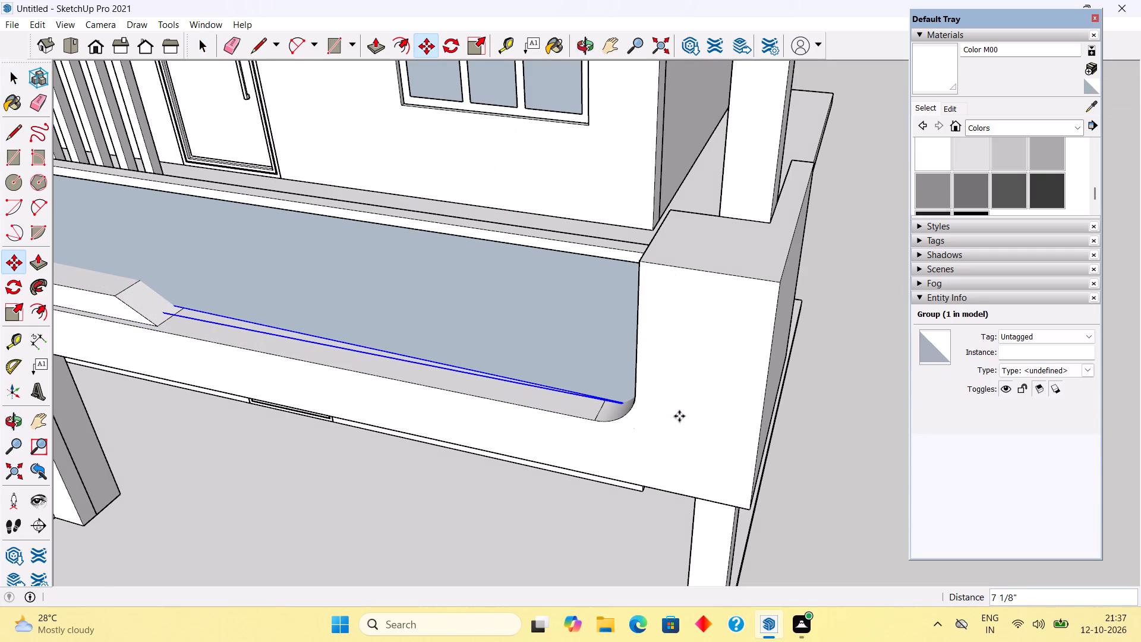
key("space")
left_click(860, 374)
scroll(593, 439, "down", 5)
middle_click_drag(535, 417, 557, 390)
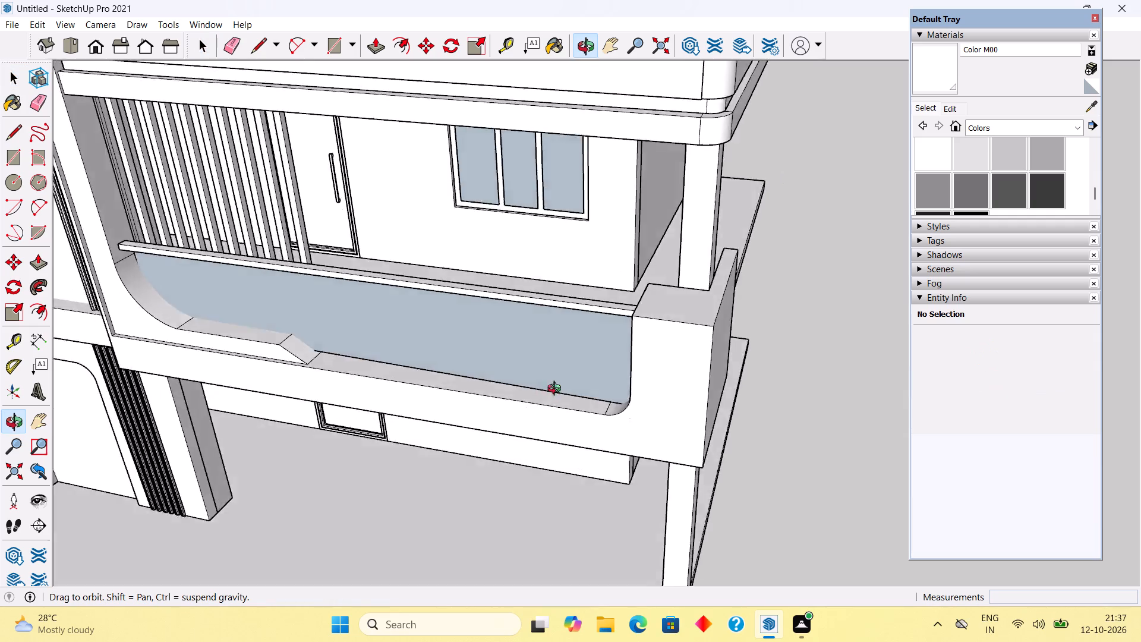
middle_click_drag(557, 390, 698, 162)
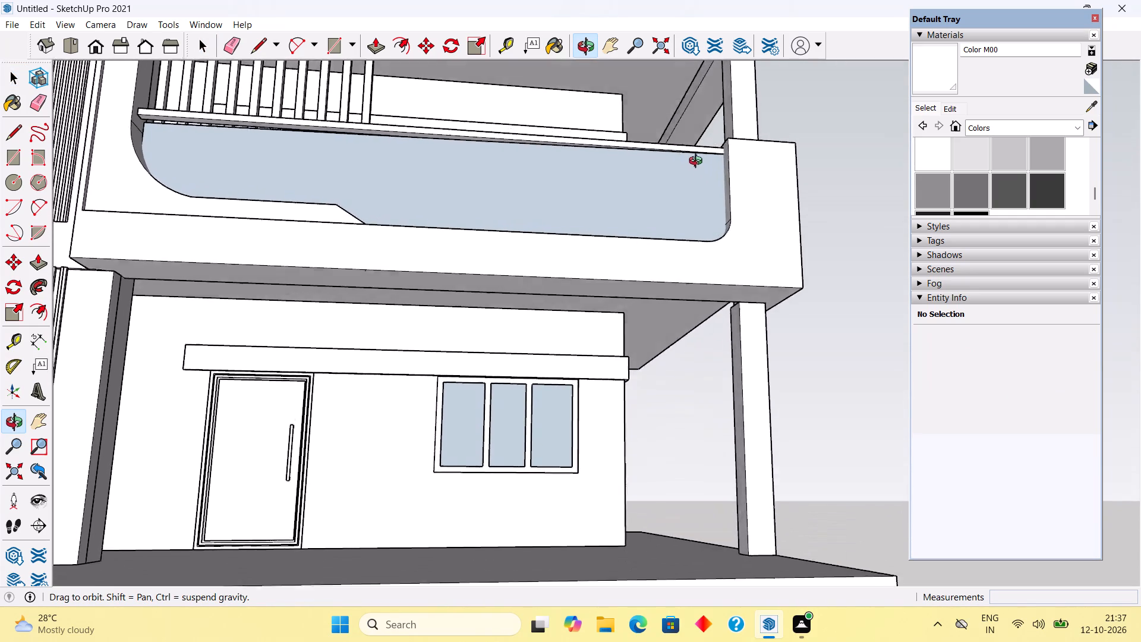
Explode the infill panel group in the upper balcony opening.
middle_click_drag(698, 162, 560, 292)
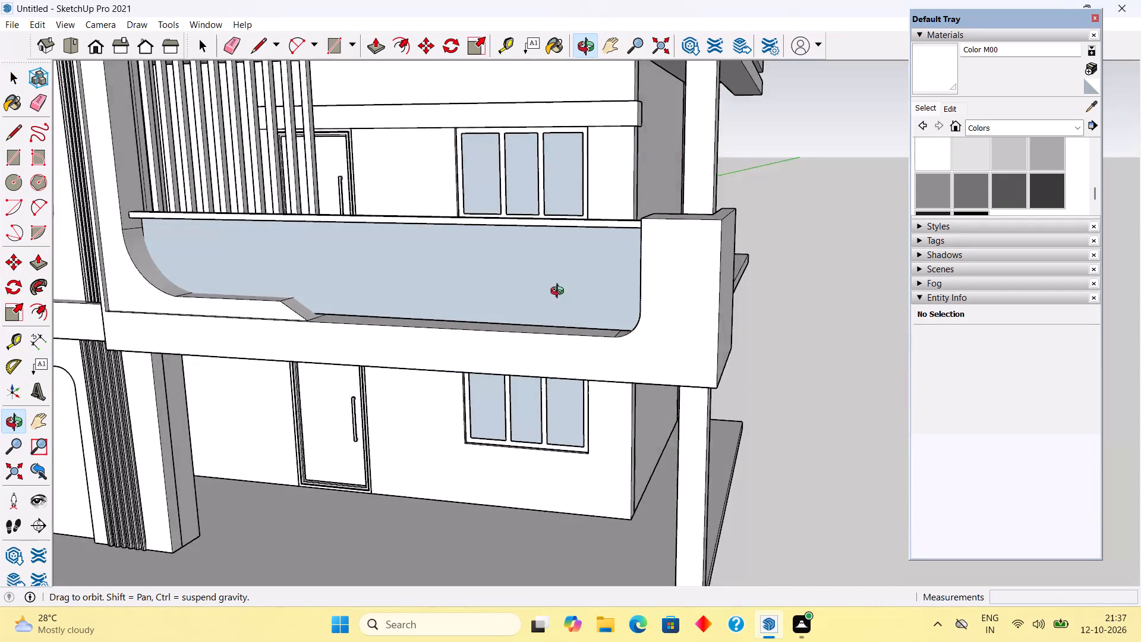
middle_click_drag(560, 292, 559, 289)
scroll(559, 289, "down", 2)
scroll(232, 223, "up", 6)
middle_click_drag(279, 189, 342, 181)
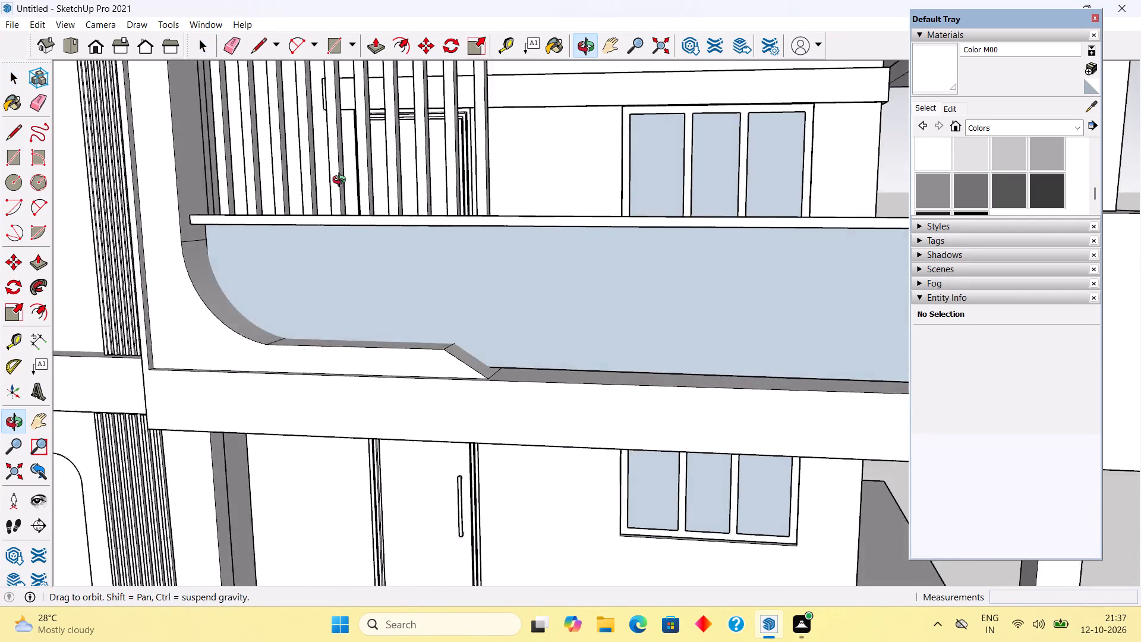
middle_click_drag(342, 181, 430, 181)
scroll(262, 270, "up", 4)
scroll(273, 203, "up", 4)
left_click(316, 254)
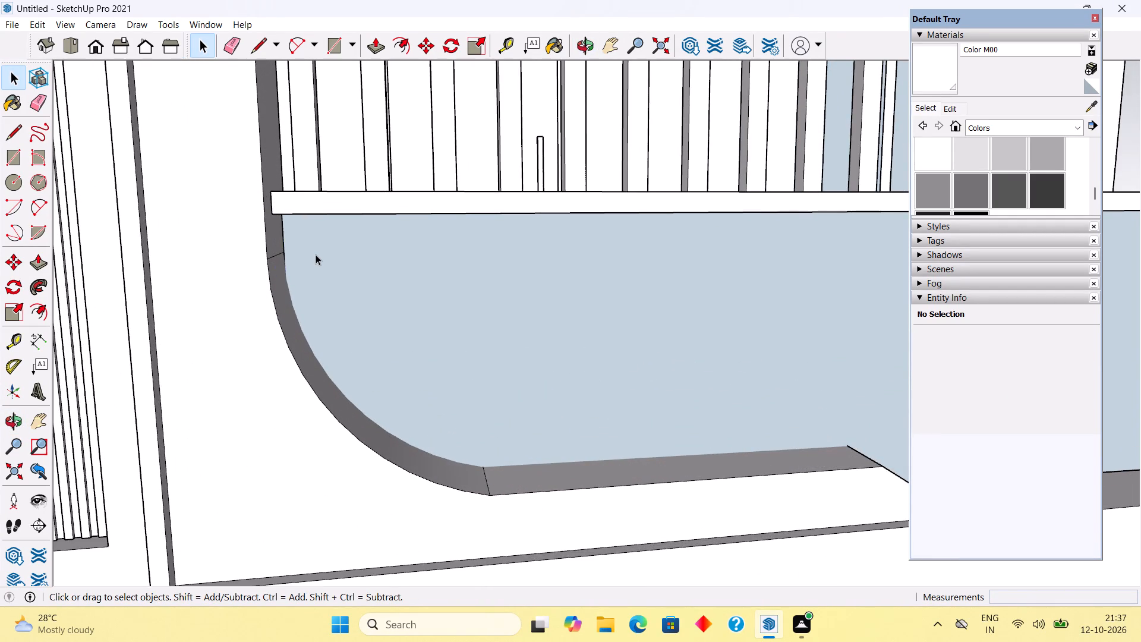
right_click(314, 254)
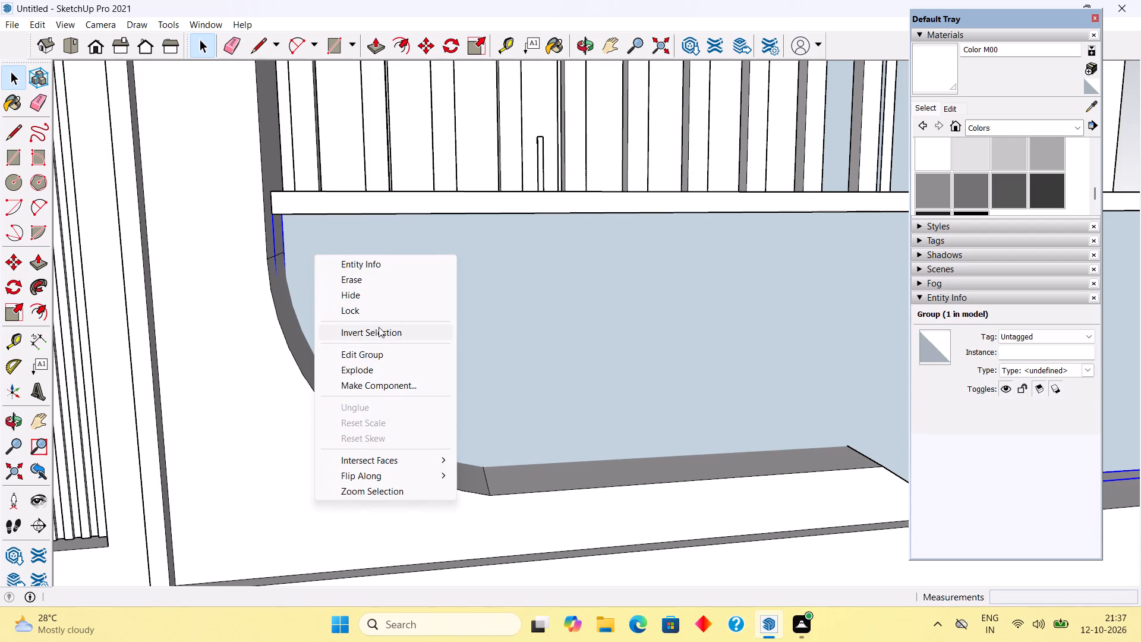
left_click(387, 364)
Move the loose infill panel from its top corner up against the underside of the balcony rail, and deselect it.
scroll(292, 232, "up", 5)
middle_click_drag(289, 205, 307, 162)
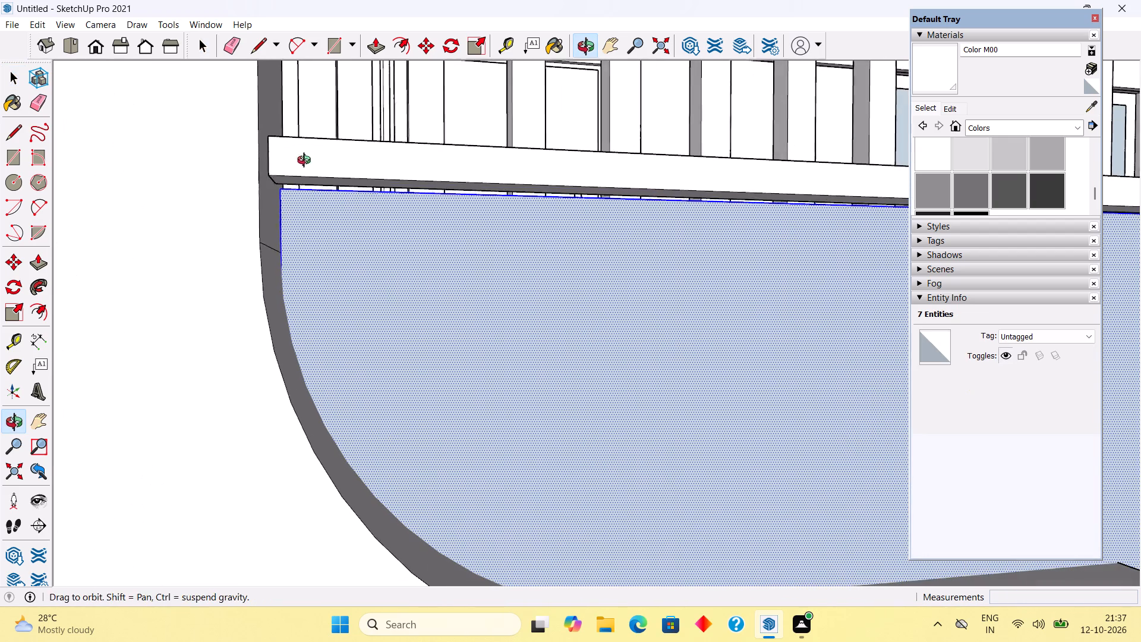
middle_click_drag(307, 162, 310, 158)
key("m")
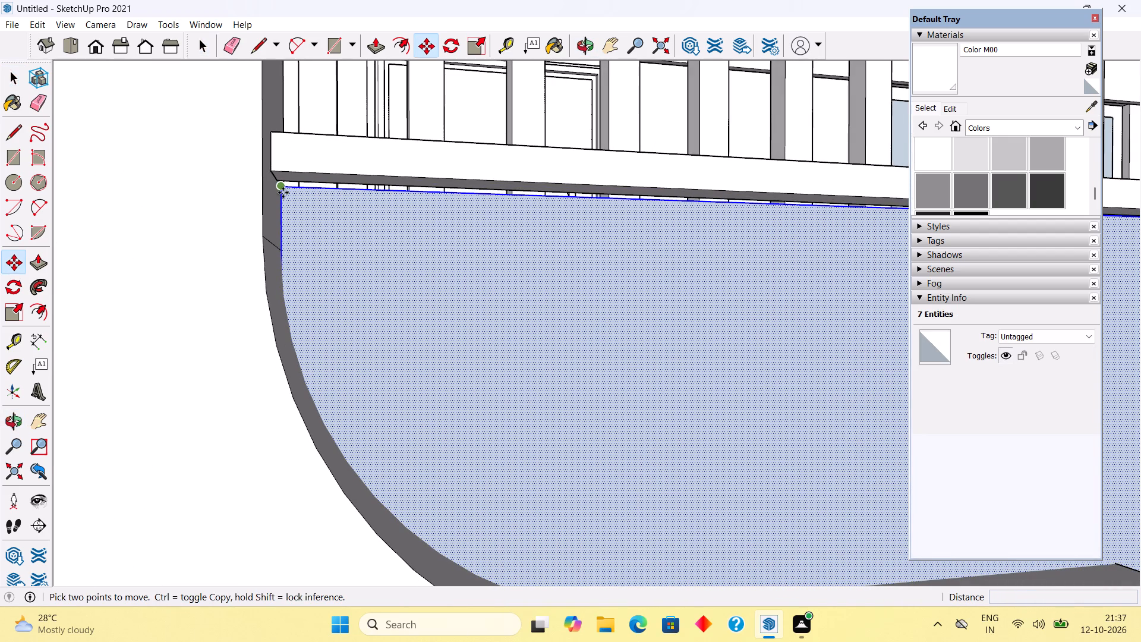
left_click(283, 193)
left_click(277, 179)
key("space")
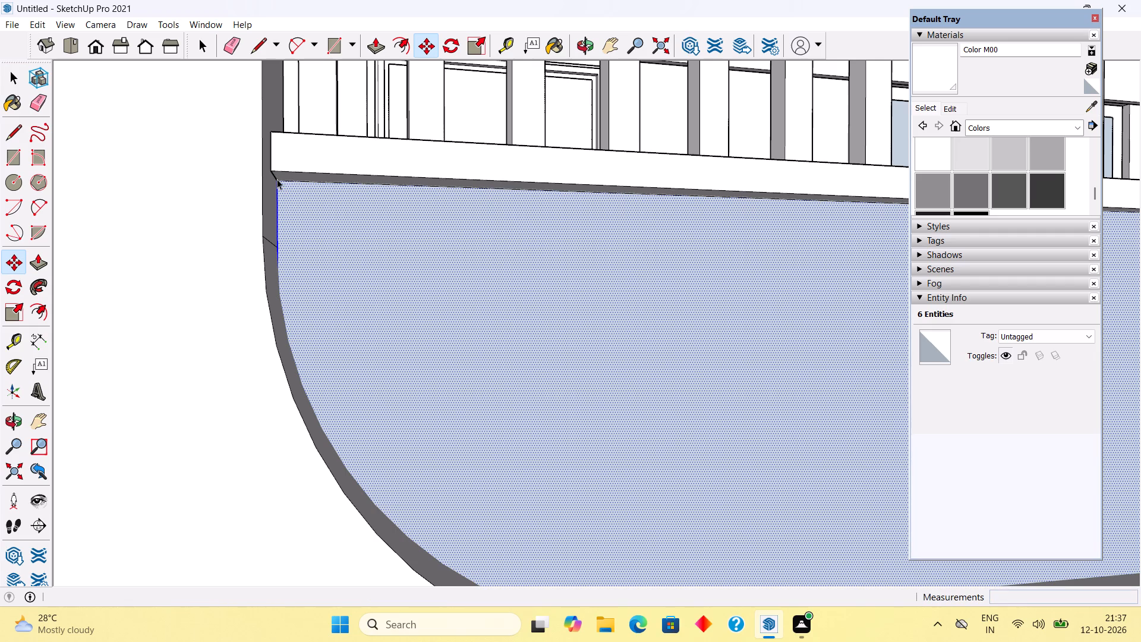
scroll(277, 179, "down", 19)
middle_click_drag(578, 248, 547, 405)
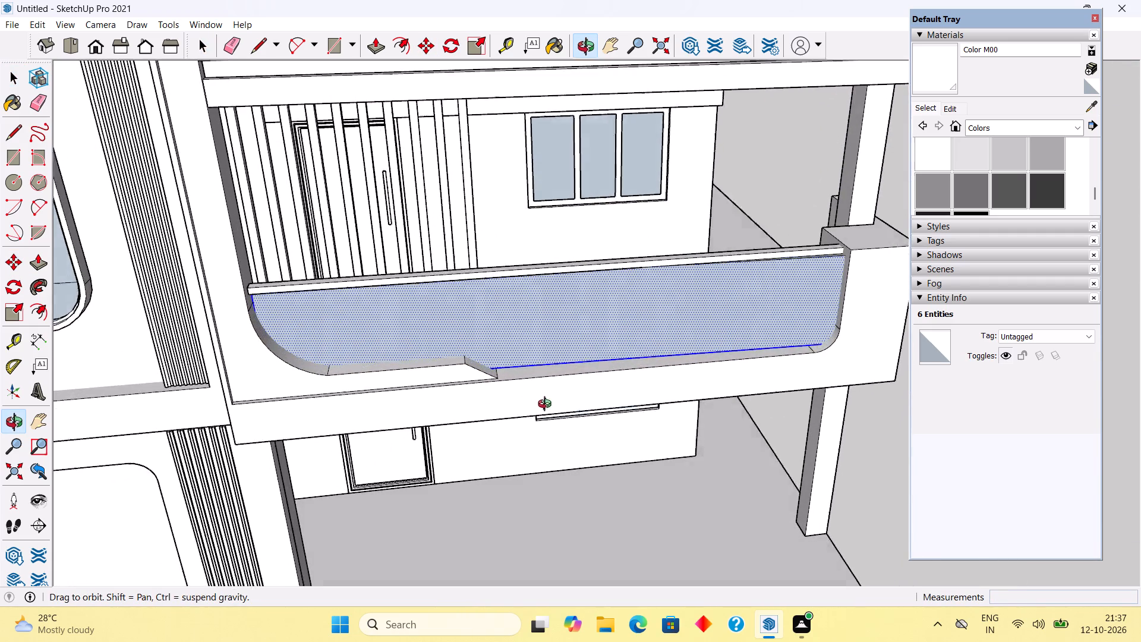
middle_click_drag(547, 405, 544, 420)
scroll(790, 279, "up", 3)
middle_click_drag(836, 298, 781, 329)
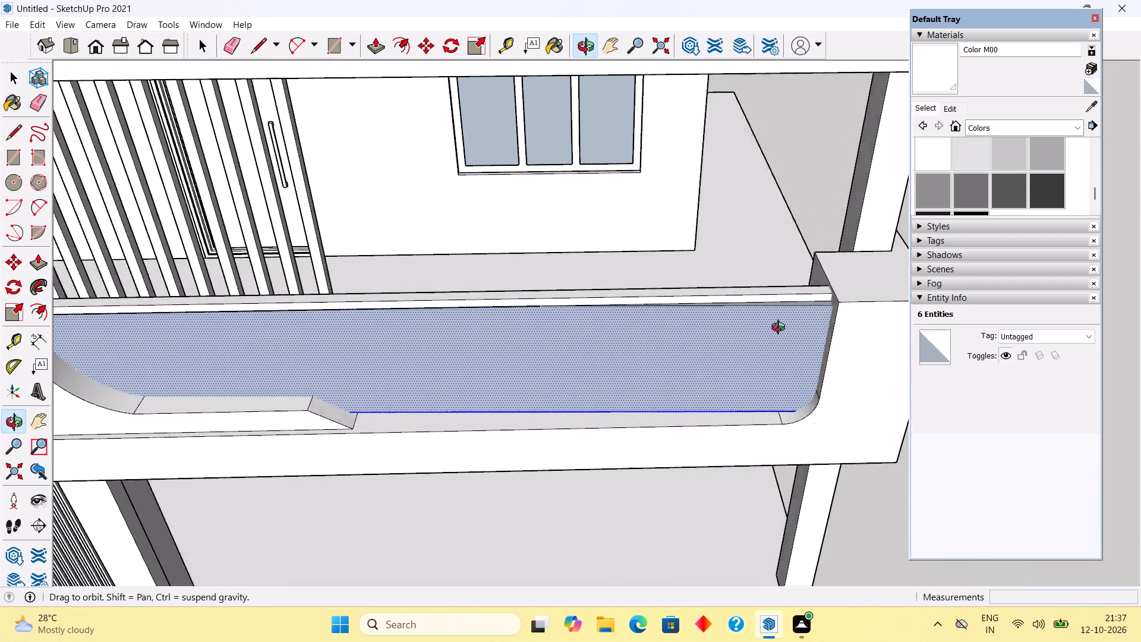
middle_click_drag(781, 329, 726, 311)
scroll(726, 311, "down", 3)
left_click(893, 305)
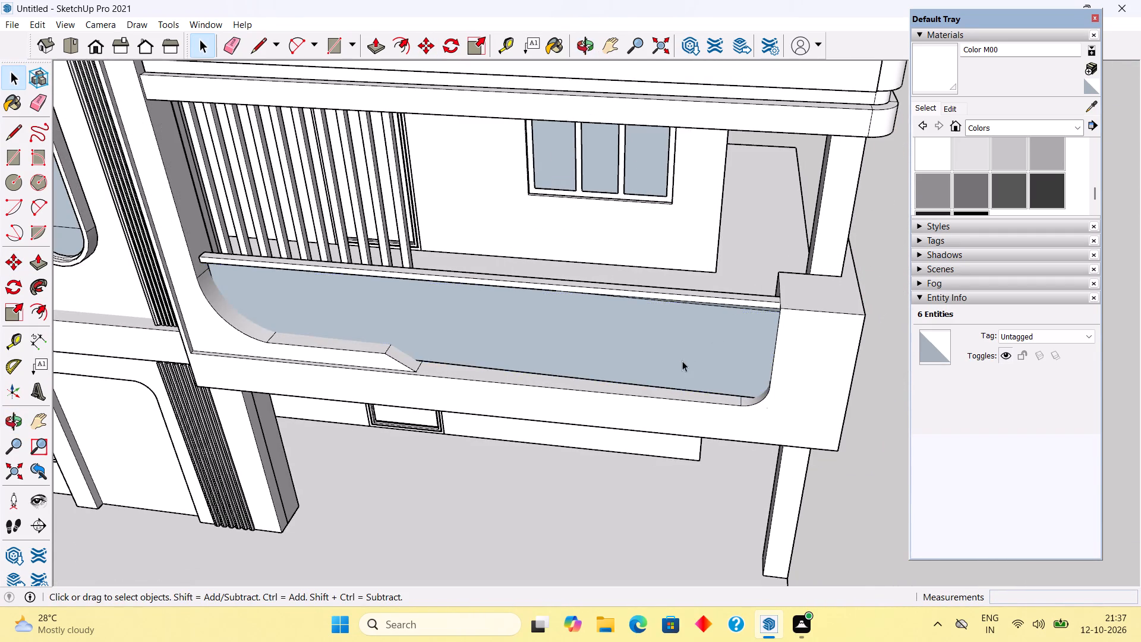
Group the balcony rail and the connected infill panel together as one group, and deselect it.
scroll(680, 364, "down", 1)
middle_click_drag(691, 351, 757, 295)
scroll(757, 295, "down", 8)
scroll(591, 382, "up", 3)
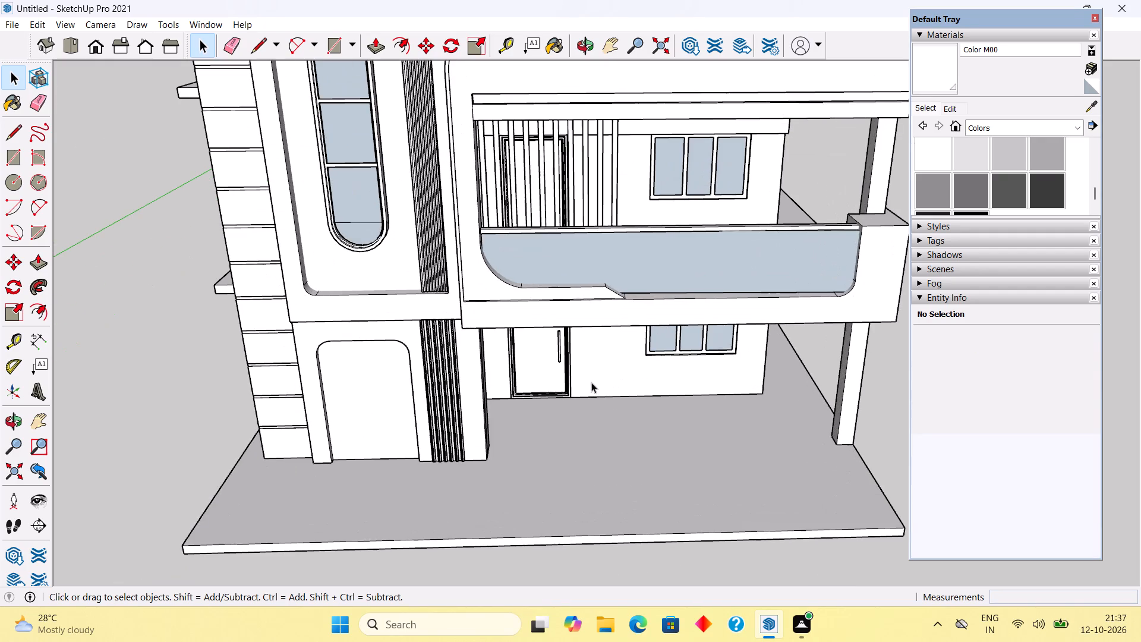
triple_click(641, 274)
right_click(641, 273)
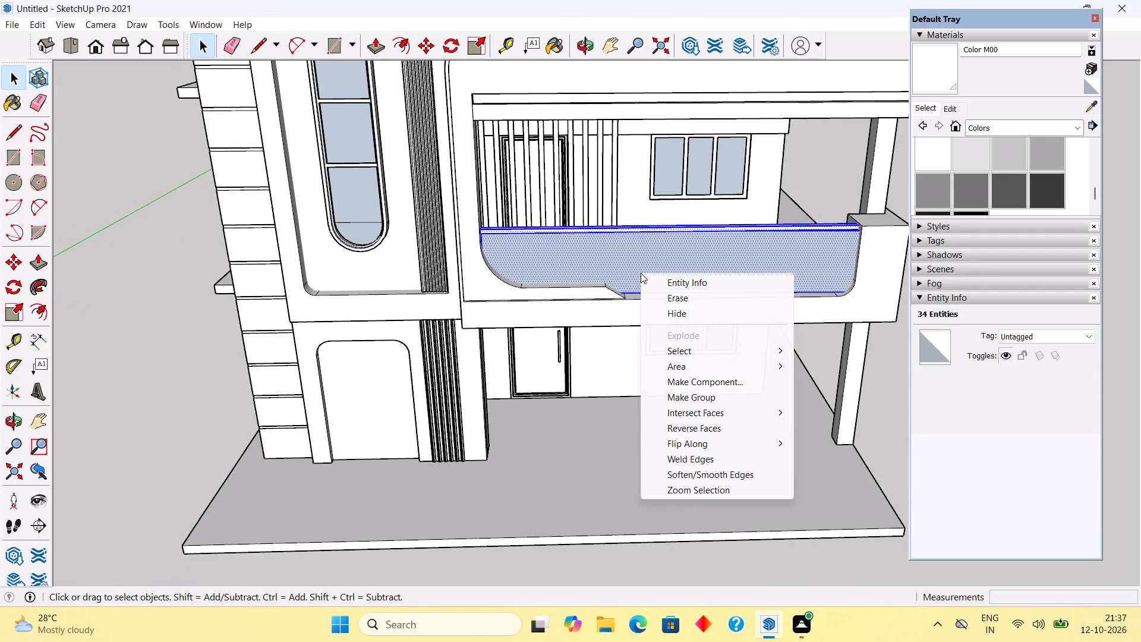
left_click(698, 396)
scroll(710, 360, "down", 5)
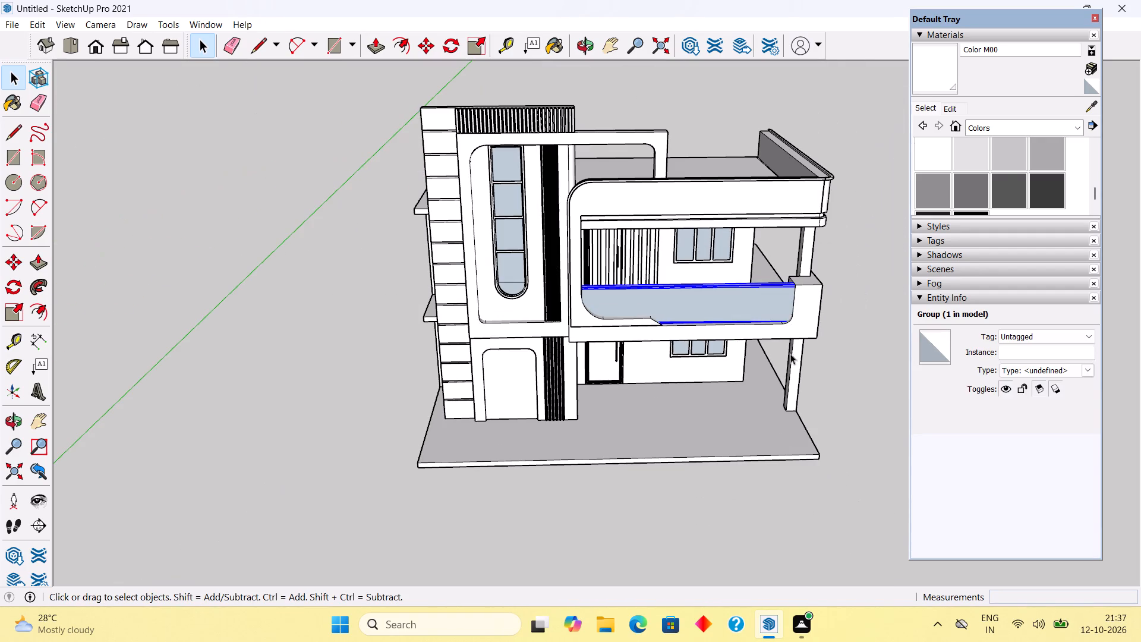
left_click(862, 358)
Inside the tall facade frame's group, draw a 1' vertical edge closing the back face of its top beam at the stair tower.
middle_click_drag(840, 335, 767, 218)
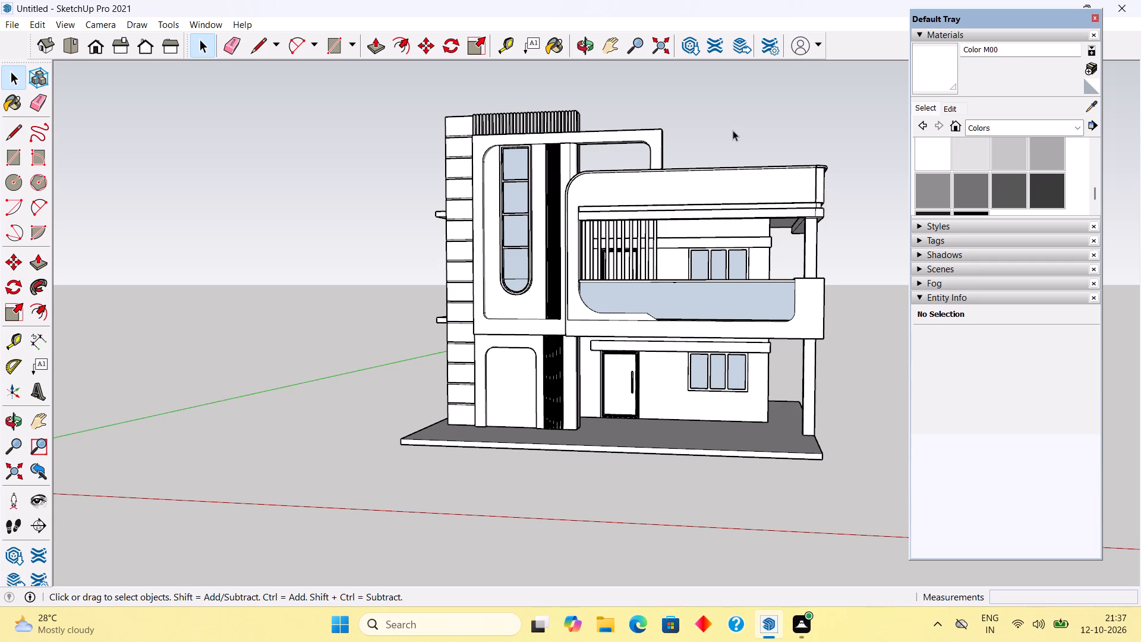
middle_click_drag(733, 130, 29, 349)
scroll(590, 184, "up", 4)
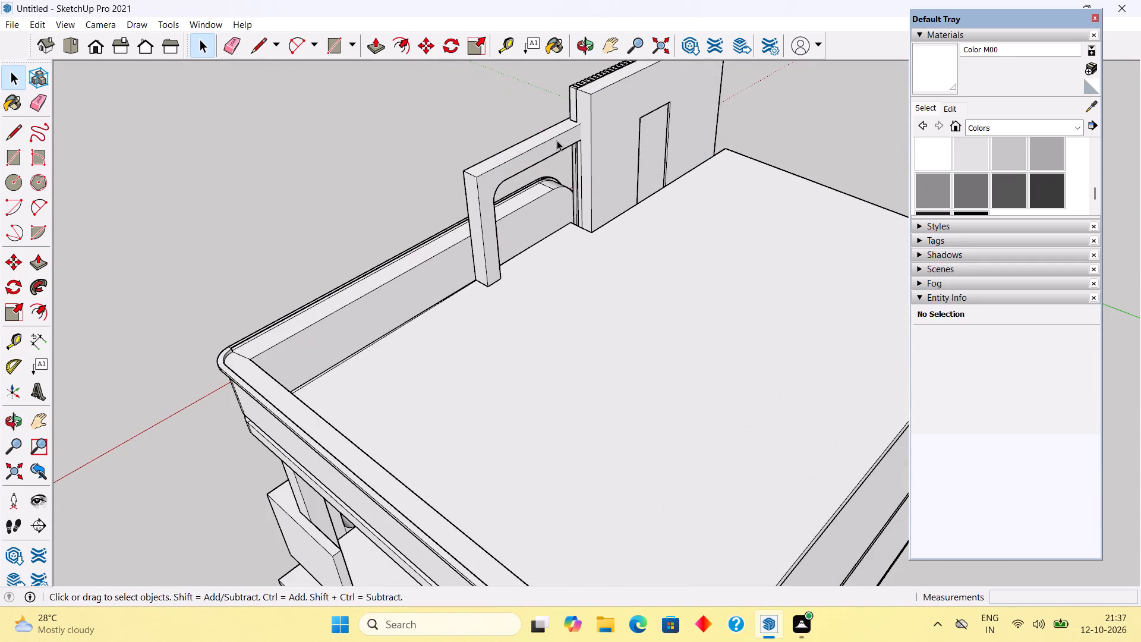
scroll(557, 140, "up", 6)
triple_click(565, 138)
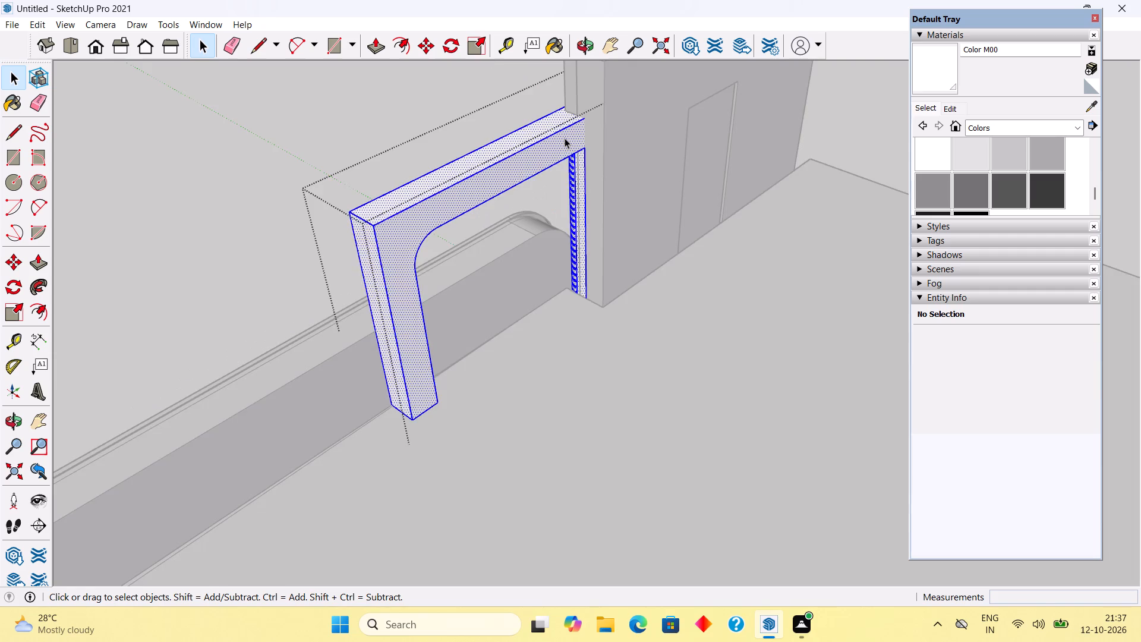
scroll(565, 138, "up", 9)
scroll(617, 149, "up", 4)
scroll(609, 151, "down", 4)
key("l")
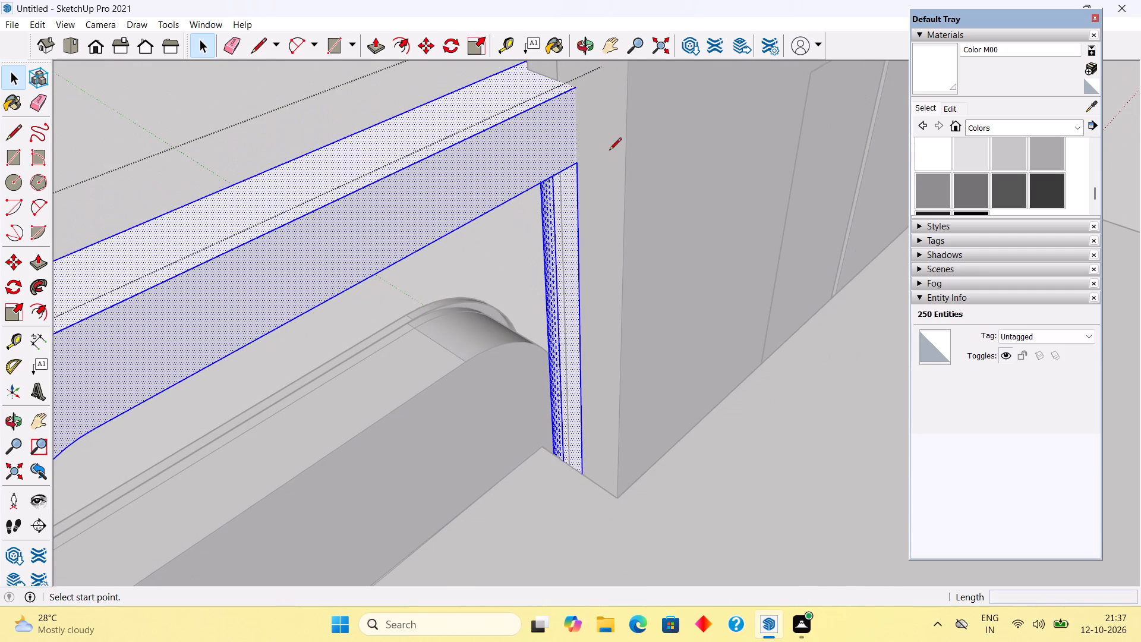
left_click(577, 91)
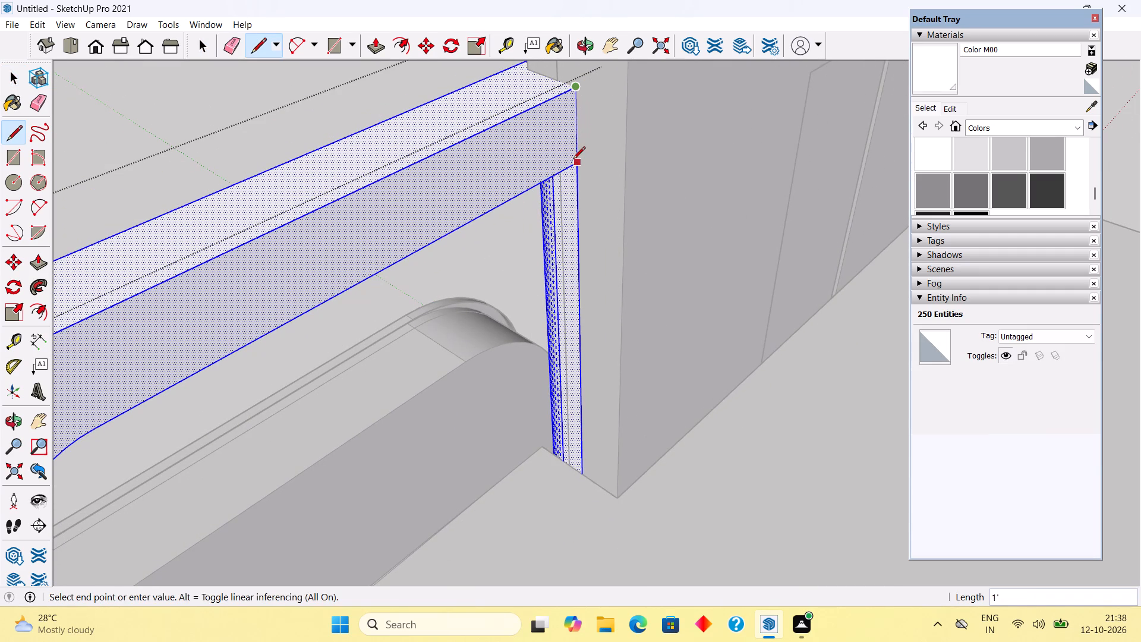
left_click(573, 161)
key("space")
Push/Pull the frame's L-shaped back face 6' over the roof terrace to form a canopy, and leave the group.
type("p")
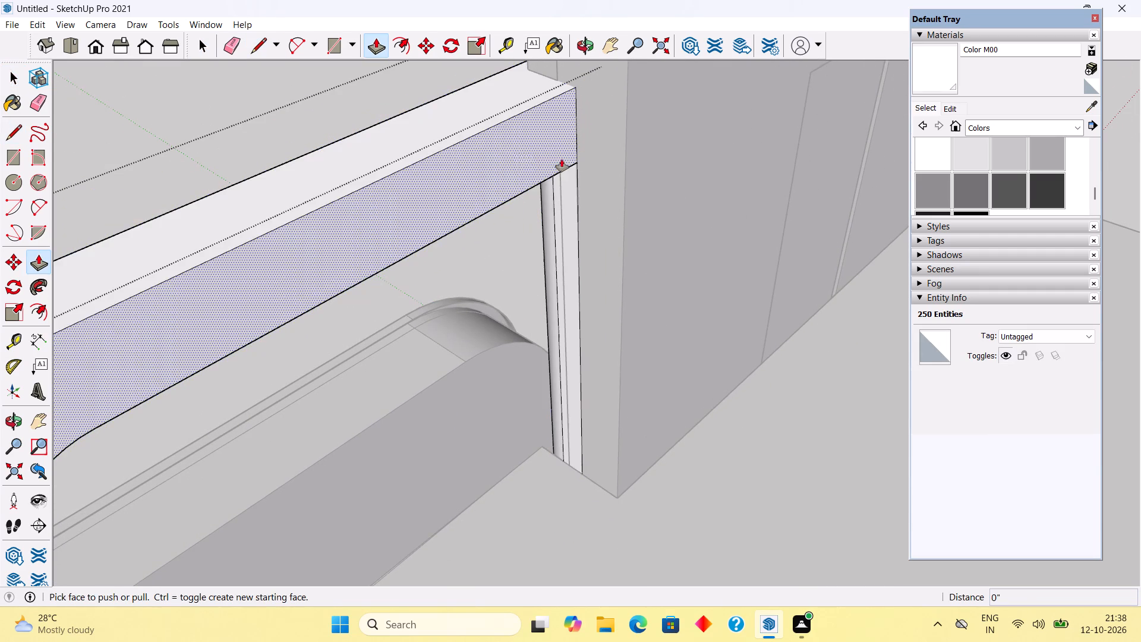
left_click_drag(519, 152, 526, 161)
left_click(514, 188)
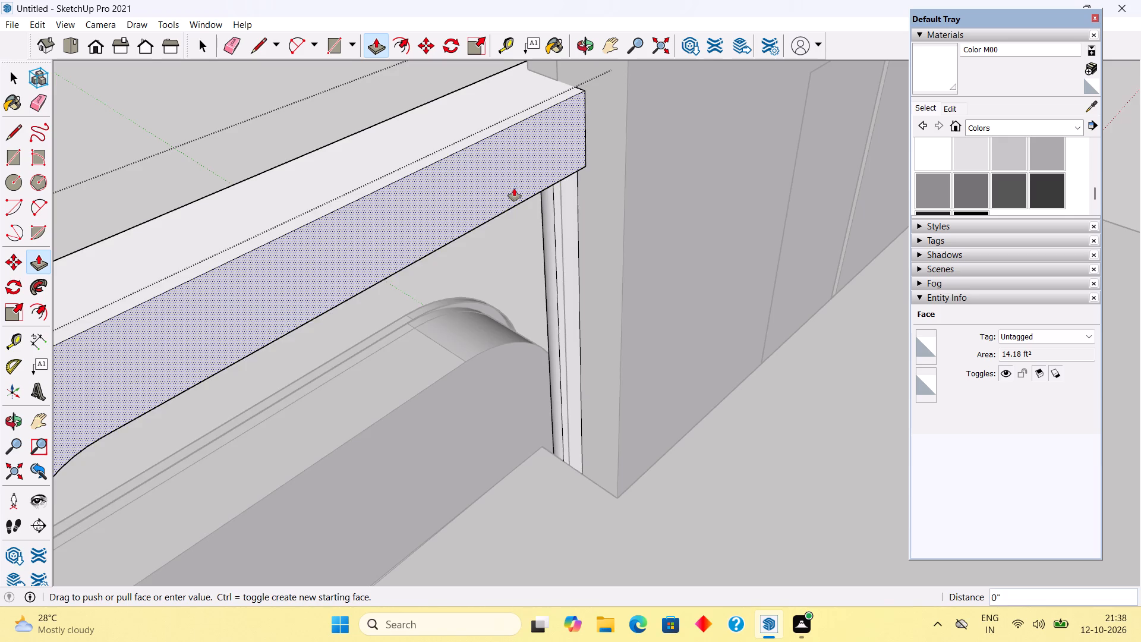
scroll(630, 245, "down", 13)
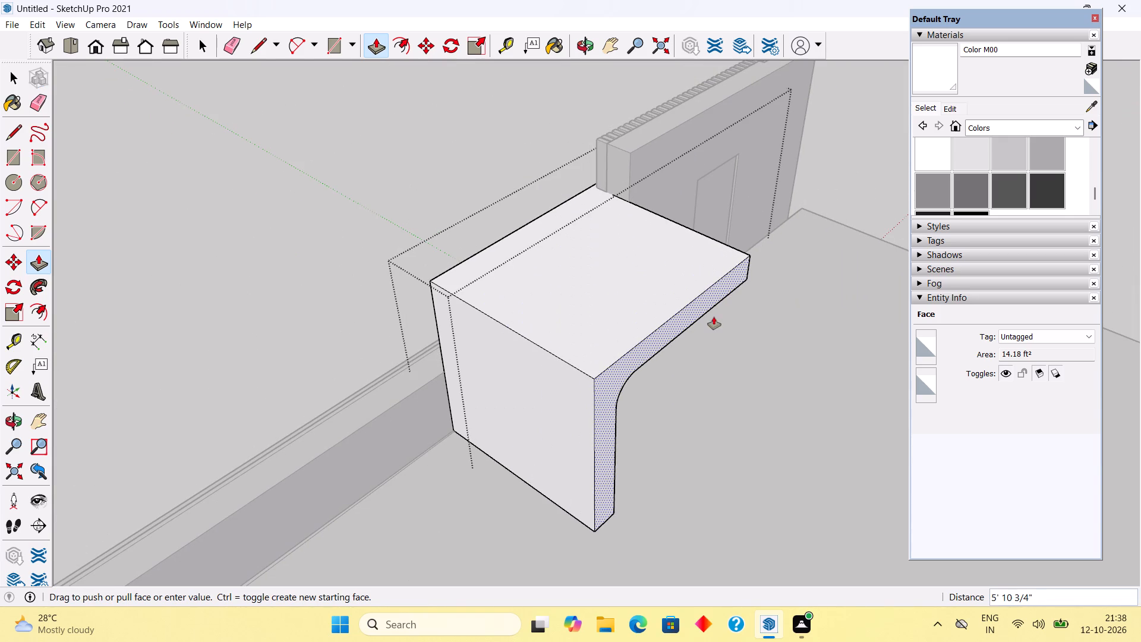
type("6'")
key("Return")
key("space")
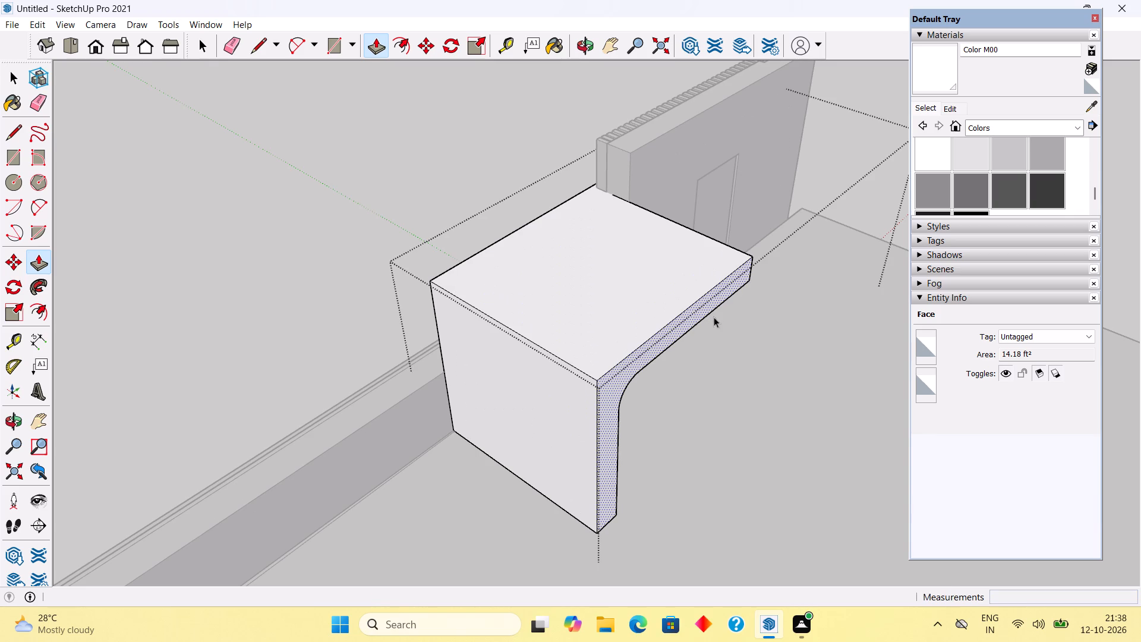
middle_click_drag(458, 310, 1130, 322)
scroll(674, 394, "down", 2)
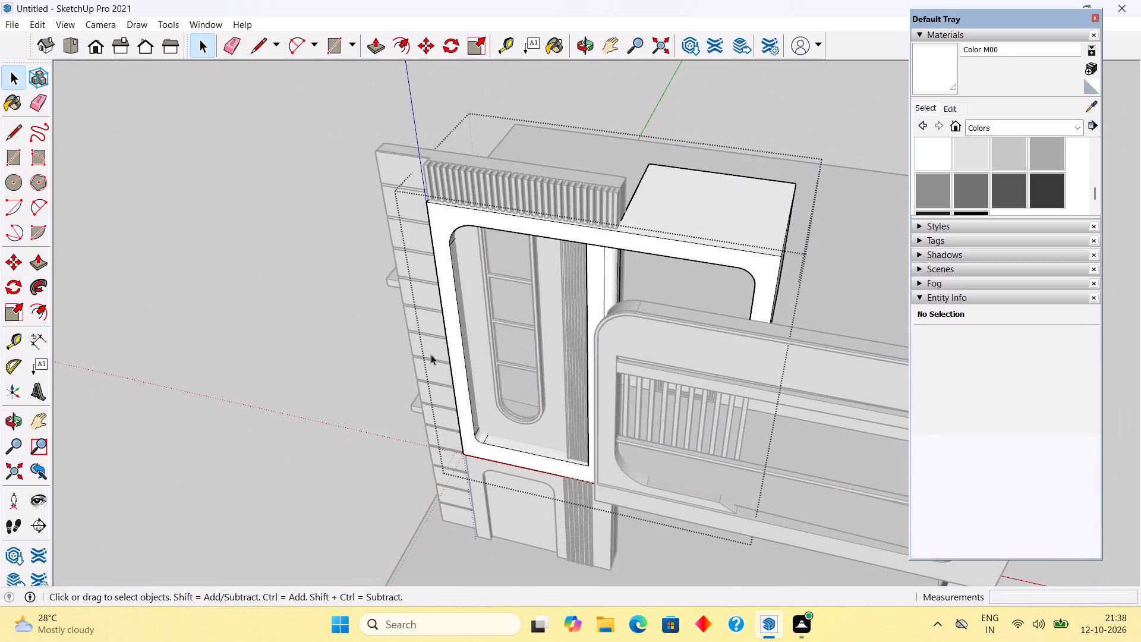
left_click(271, 326)
Pull the canopy slab's end face about 9 7/8" toward the stair tower wall, and leave the group.
middle_click_drag(940, 586, 1018, 309)
middle_click_drag(631, 421, 715, 175)
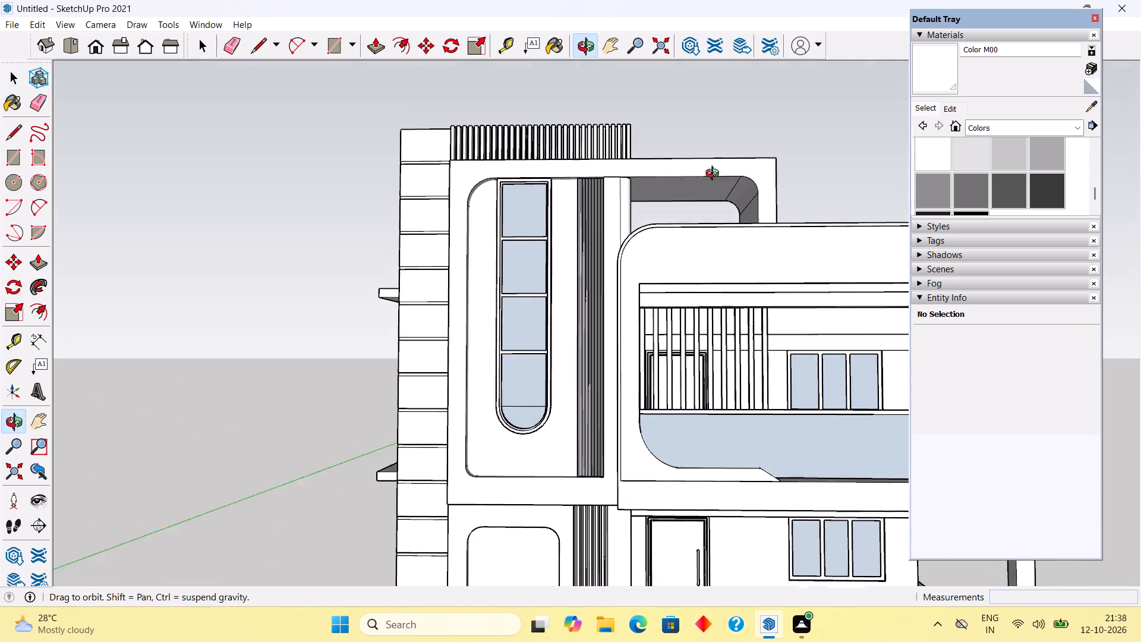
middle_click_drag(715, 175, 717, 168)
scroll(707, 214, "up", 7)
middle_click_drag(693, 177, 239, 527)
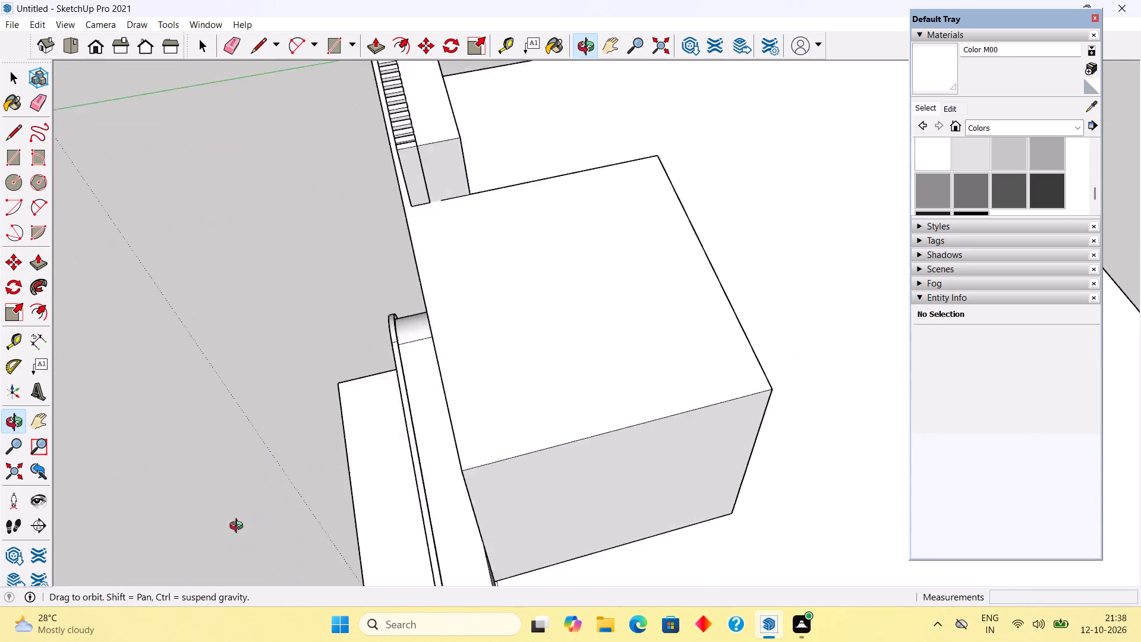
middle_click_drag(239, 527, 225, 524)
middle_click_drag(817, 314, 27, 323)
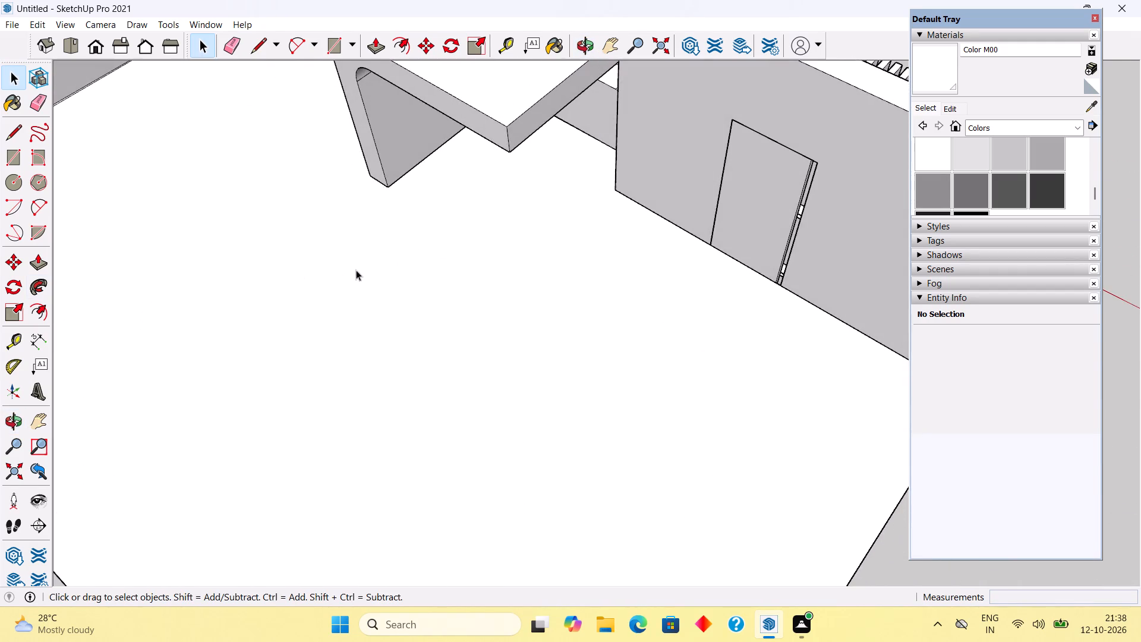
scroll(356, 270, "down", 5)
middle_click_drag(651, 224, 510, 187)
scroll(505, 156, "up", 6)
triple_click(505, 94)
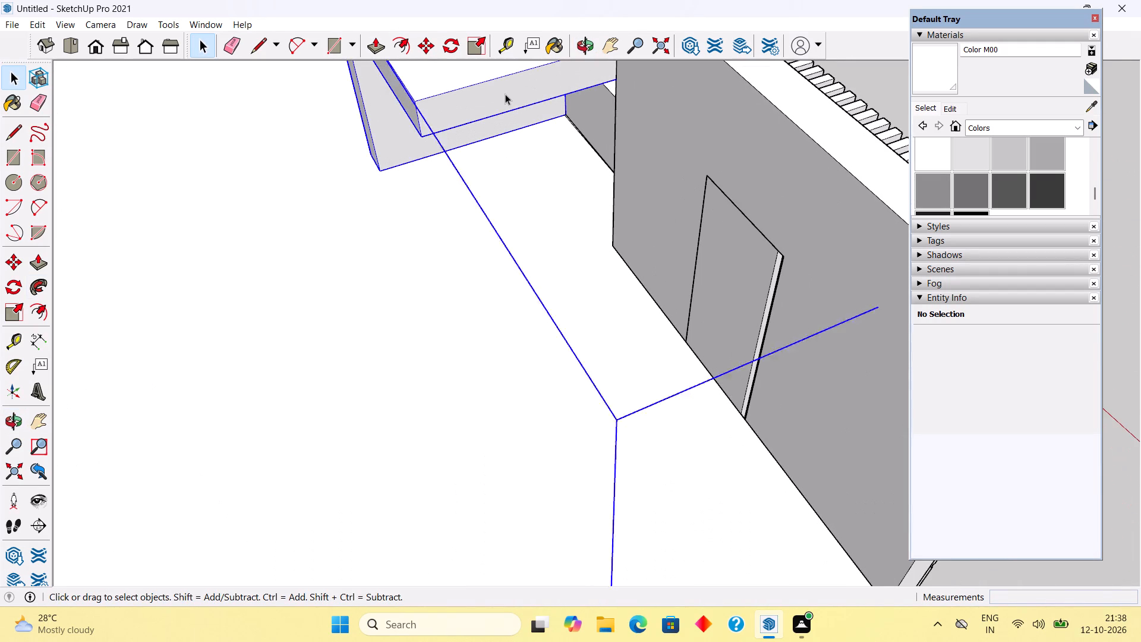
key("p")
left_click(505, 94)
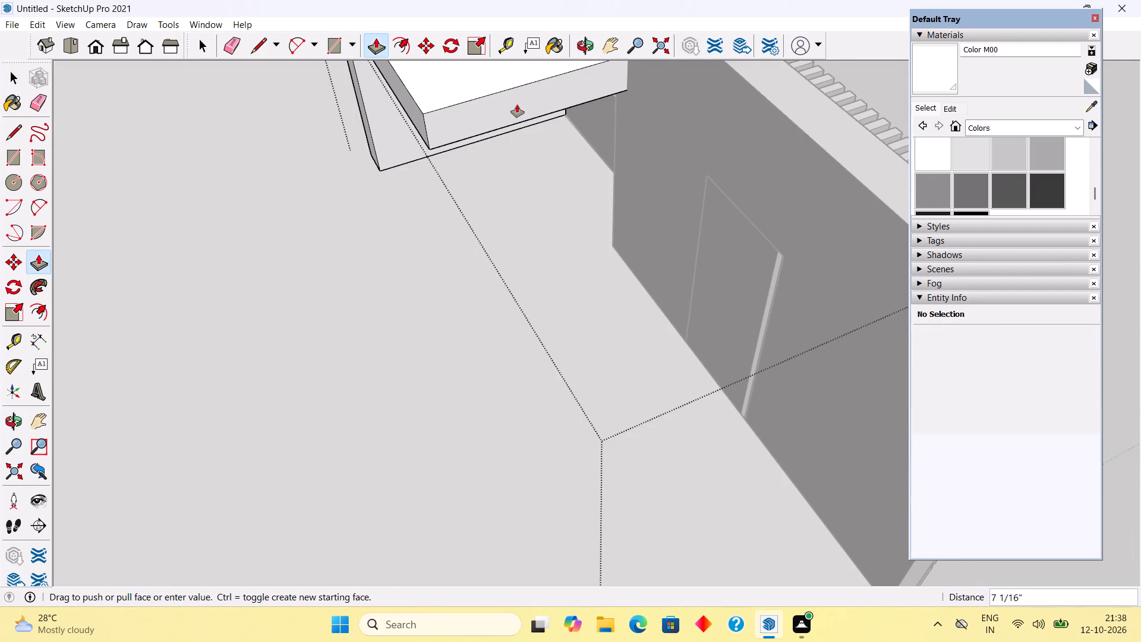
left_click(521, 110)
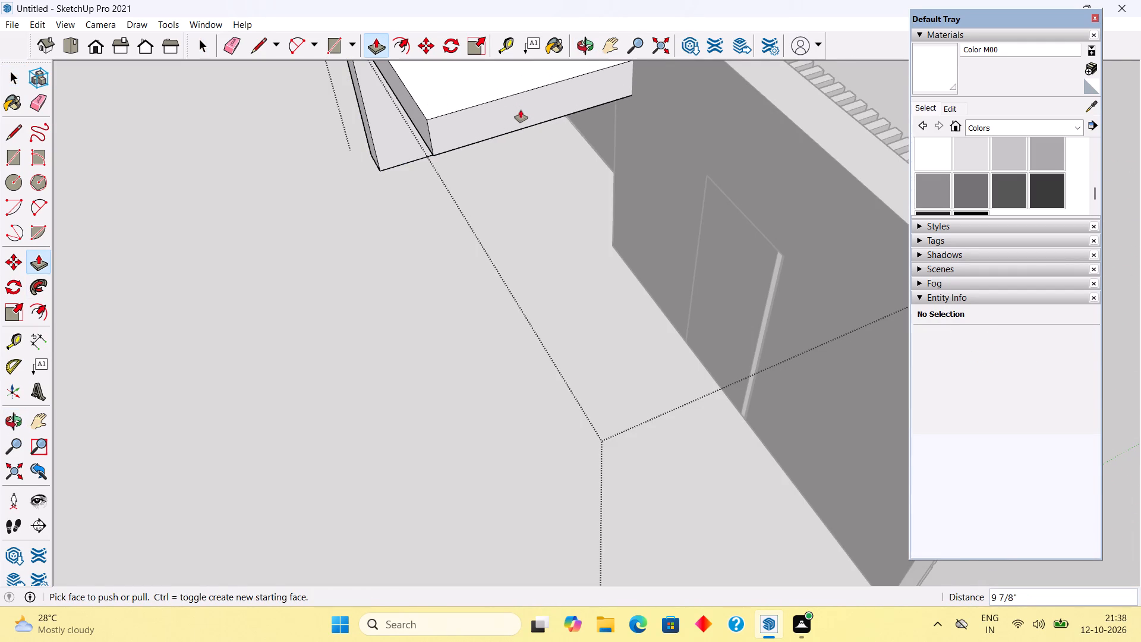
key("space")
scroll(521, 112, "down", 11)
left_click(752, 185)
Examine the roof canopy from behind and its underside from the front, where it meets the ribbed strip and curved pier.
middle_click_drag(680, 205, 532, 259)
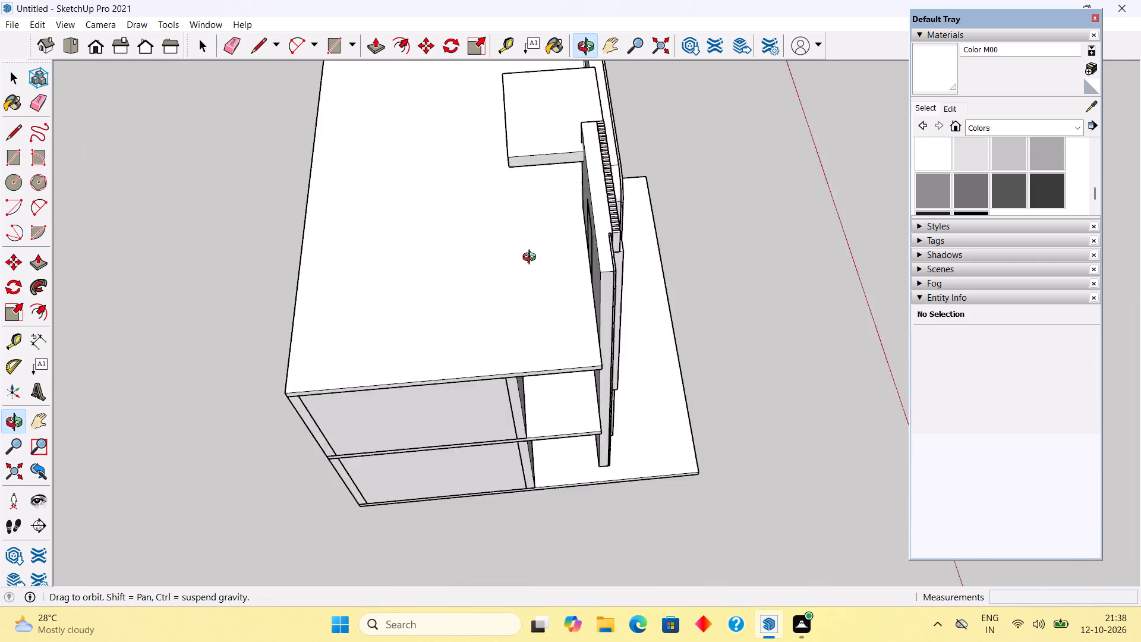
middle_click_drag(532, 259, 102, 143)
middle_click_drag(771, 229, 620, 0)
scroll(789, 196, "up", 5)
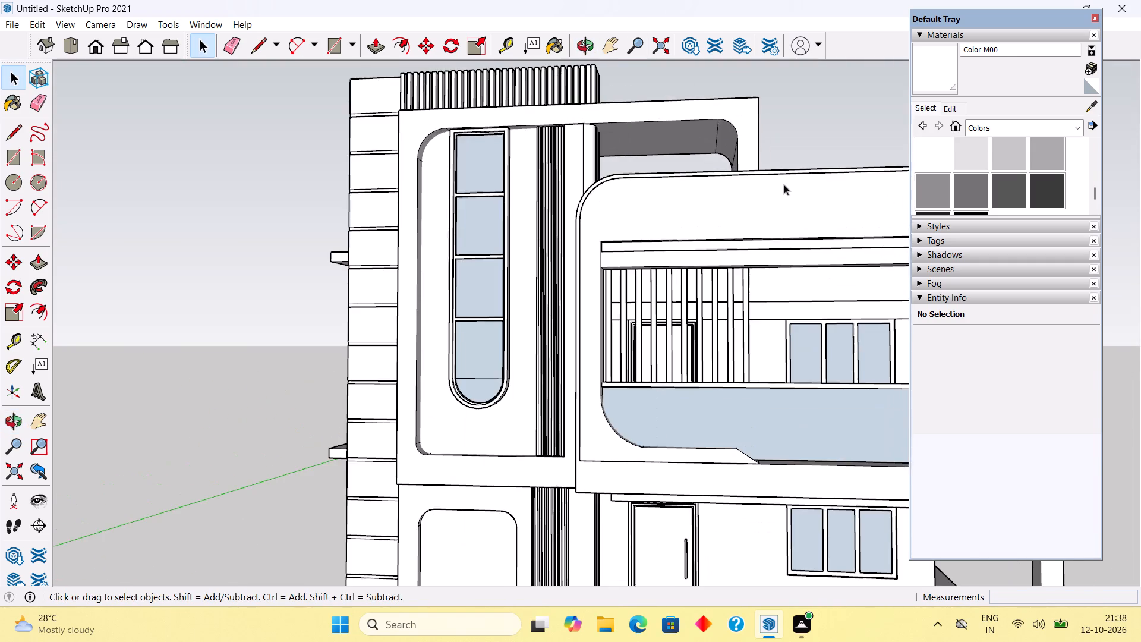
middle_click_drag(653, 135, 639, 45)
scroll(617, 109, "up", 11)
middle_click_drag(656, 210, 753, 241)
scroll(740, 202, "up", 4)
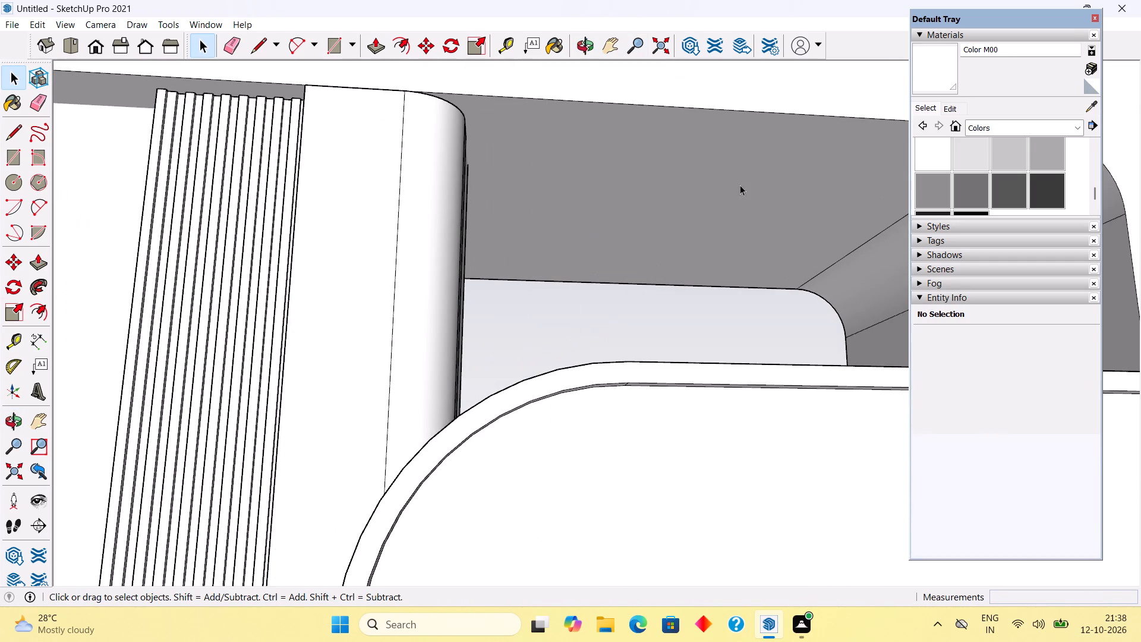
scroll(739, 184, "down", 2)
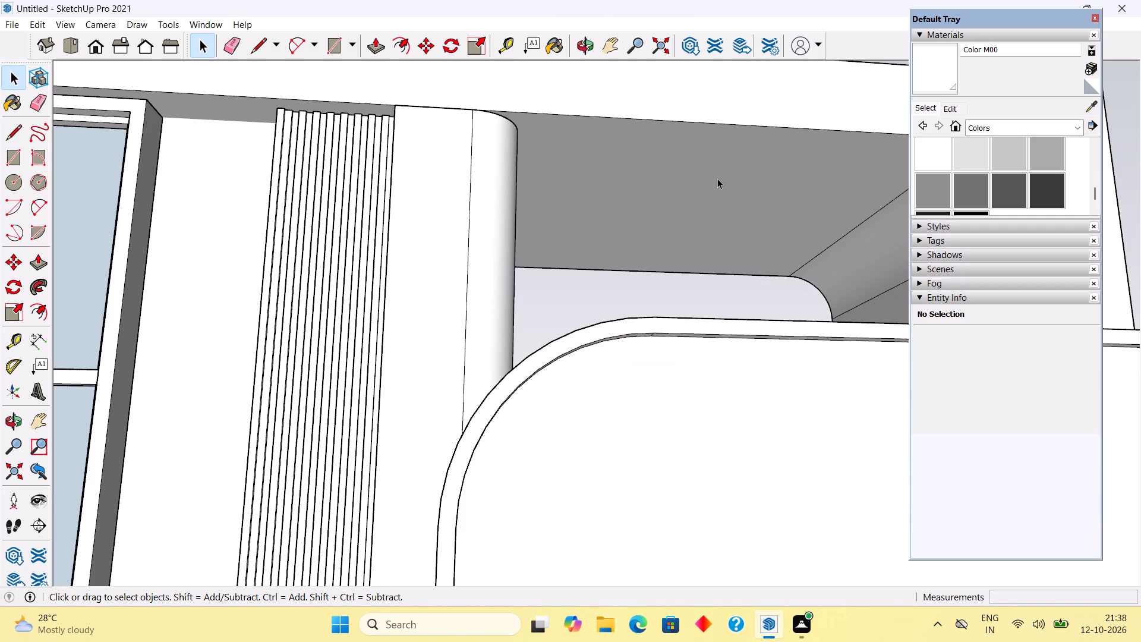
scroll(717, 179, "down", 2)
middle_click_drag(781, 135, 747, 104)
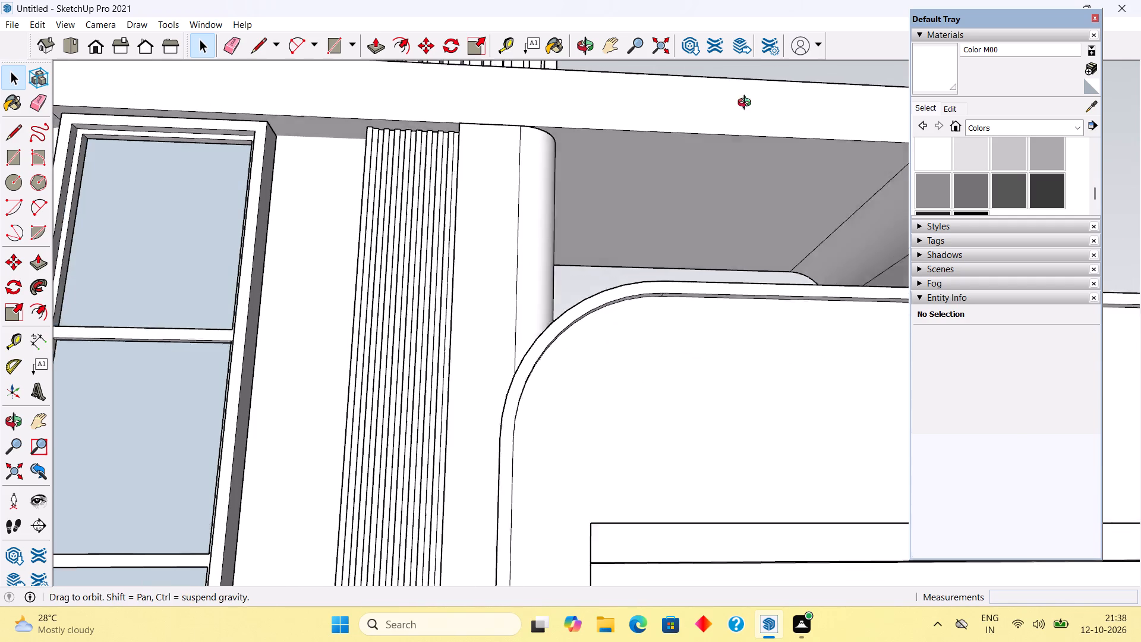
middle_click_drag(747, 104, 732, 88)
middle_click_drag(688, 182, 720, 198)
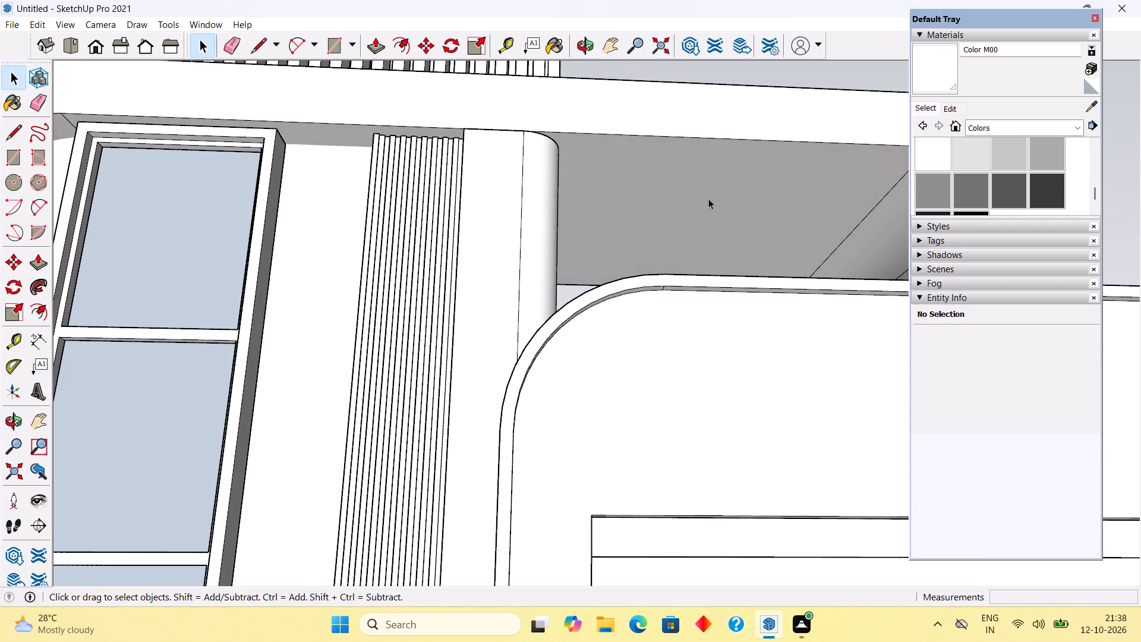
Open the tall facade frame's group for editing at the roof canopy's underside.
triple_click(696, 206)
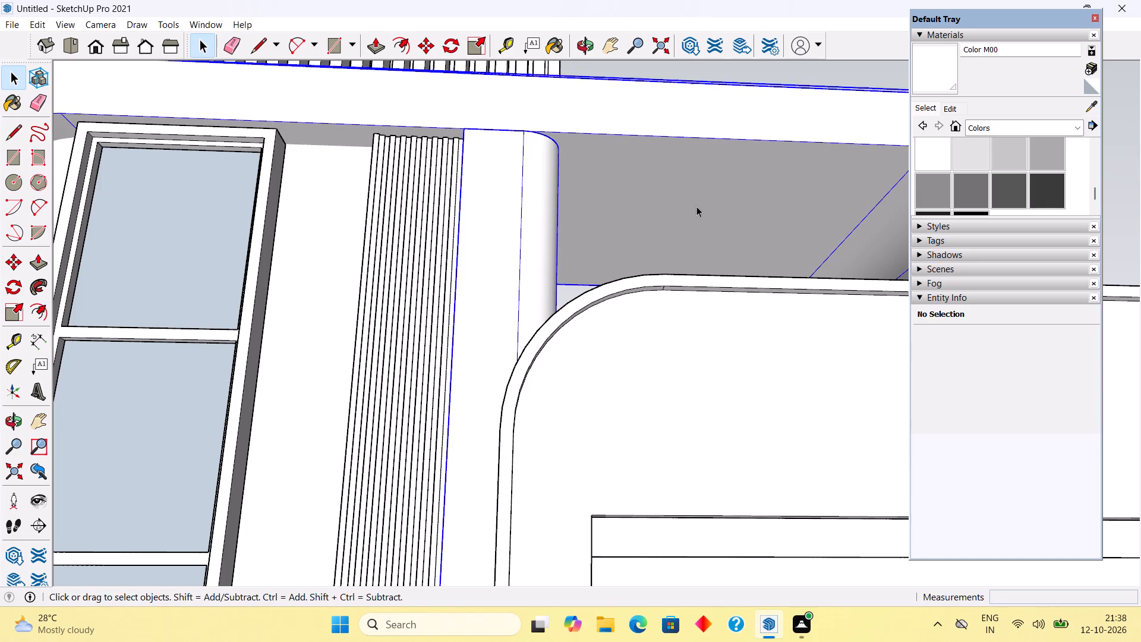
scroll(711, 196, "up", 5)
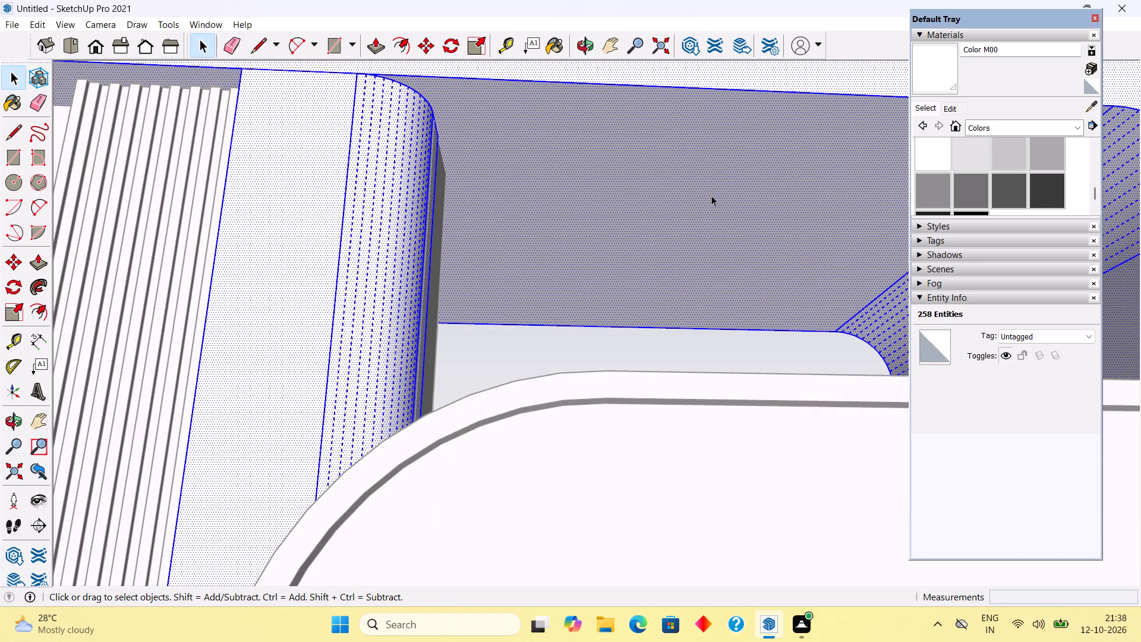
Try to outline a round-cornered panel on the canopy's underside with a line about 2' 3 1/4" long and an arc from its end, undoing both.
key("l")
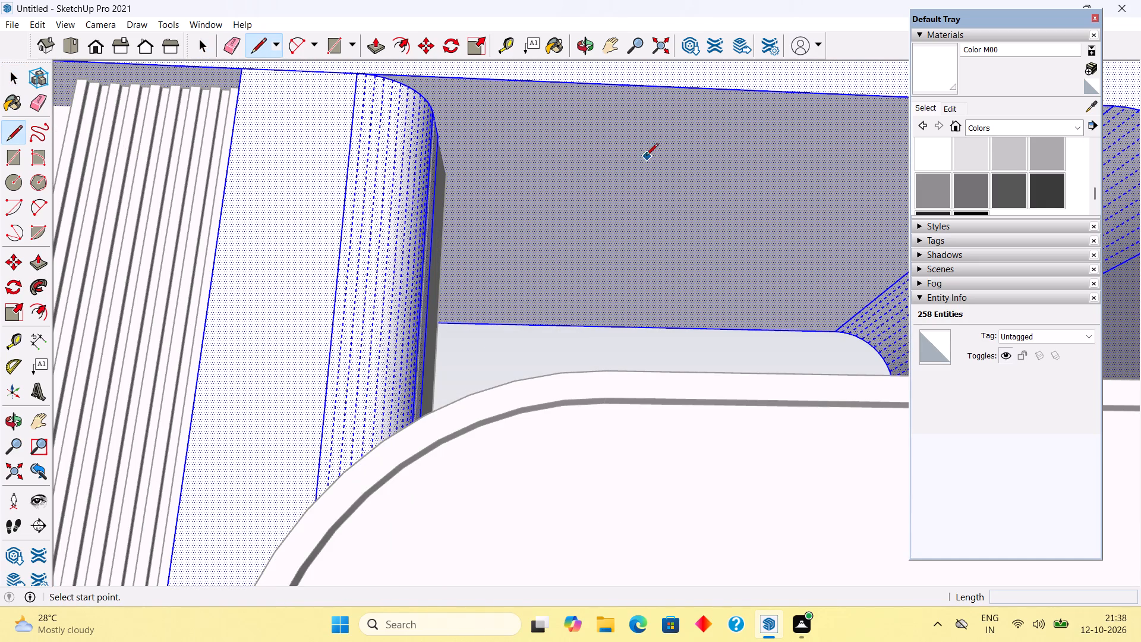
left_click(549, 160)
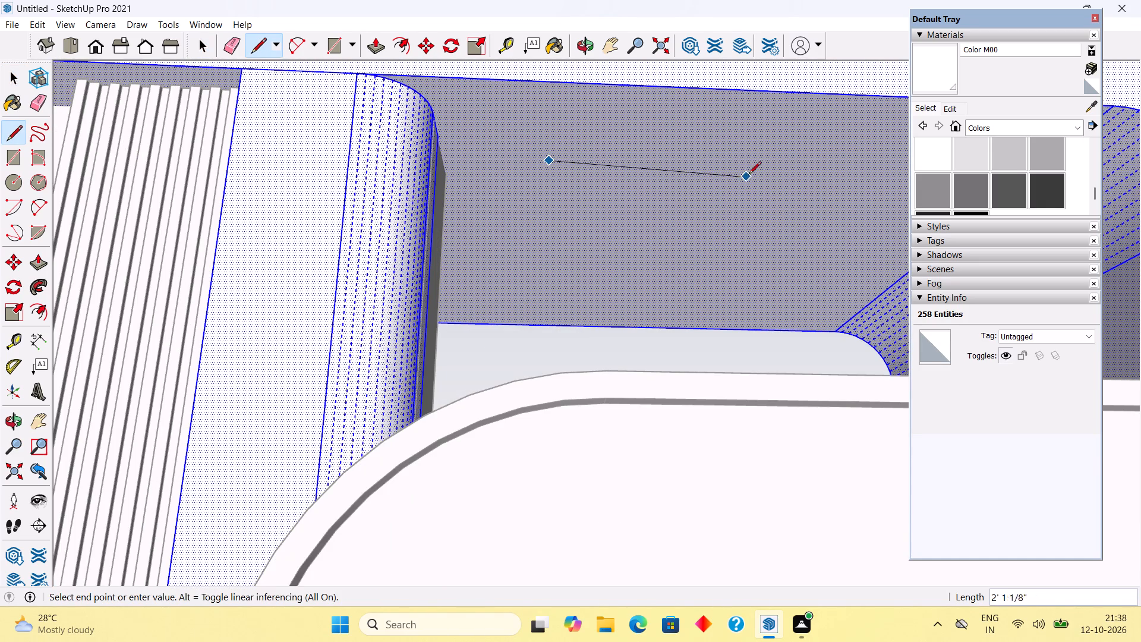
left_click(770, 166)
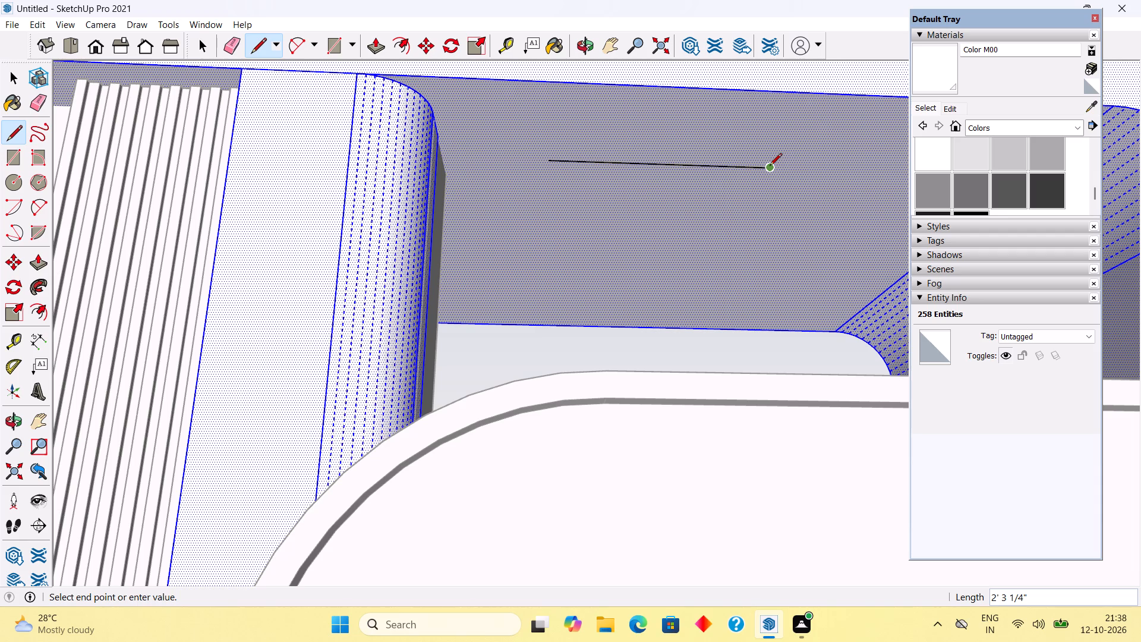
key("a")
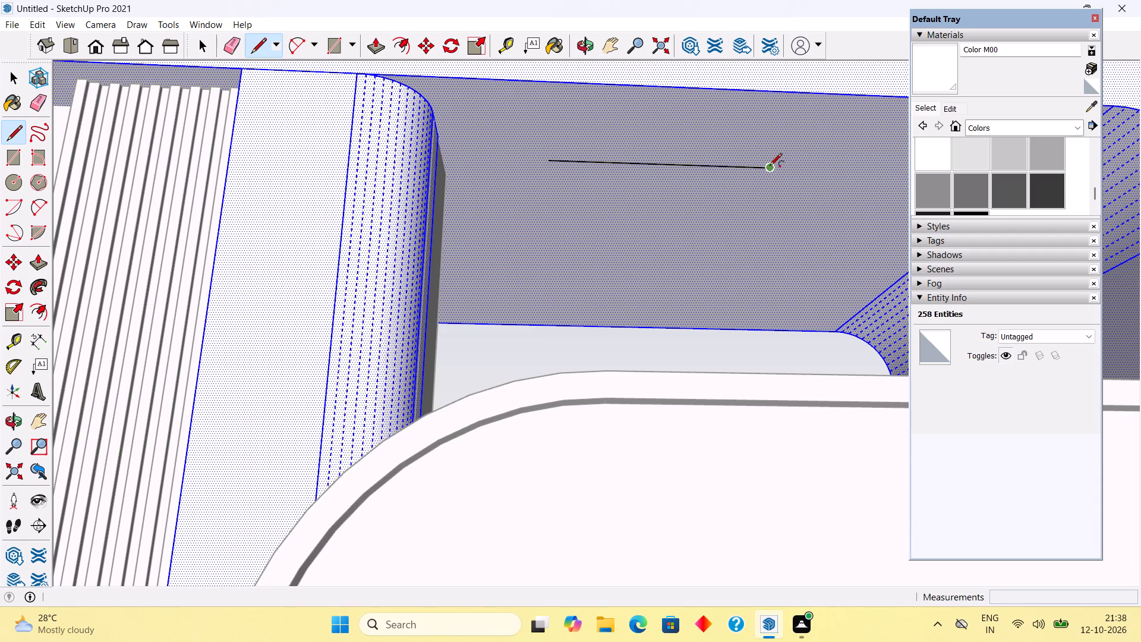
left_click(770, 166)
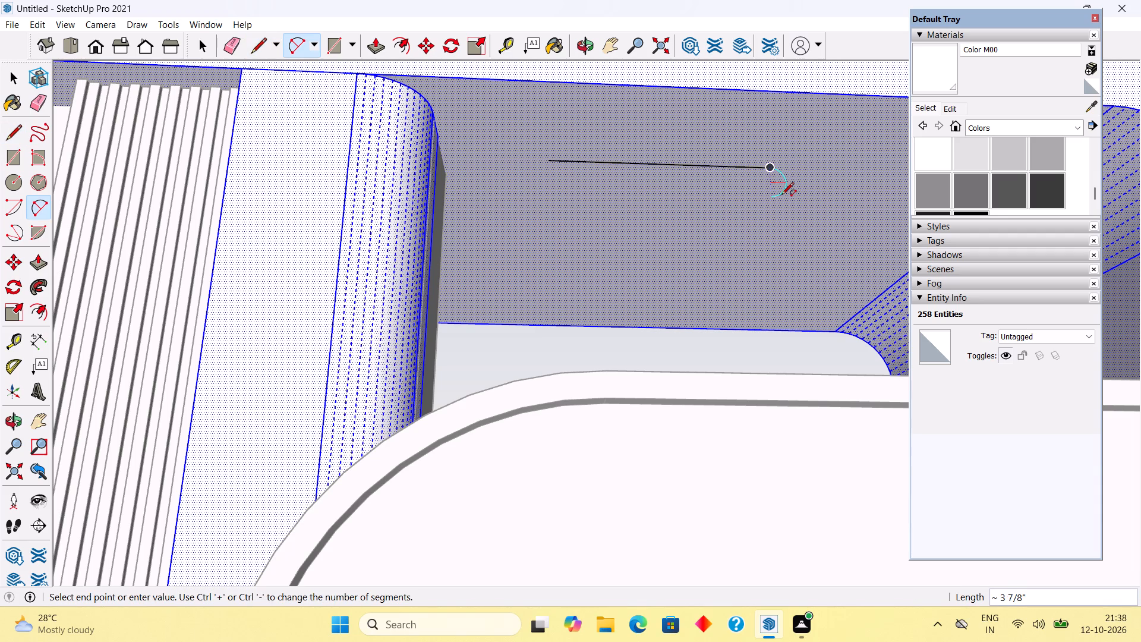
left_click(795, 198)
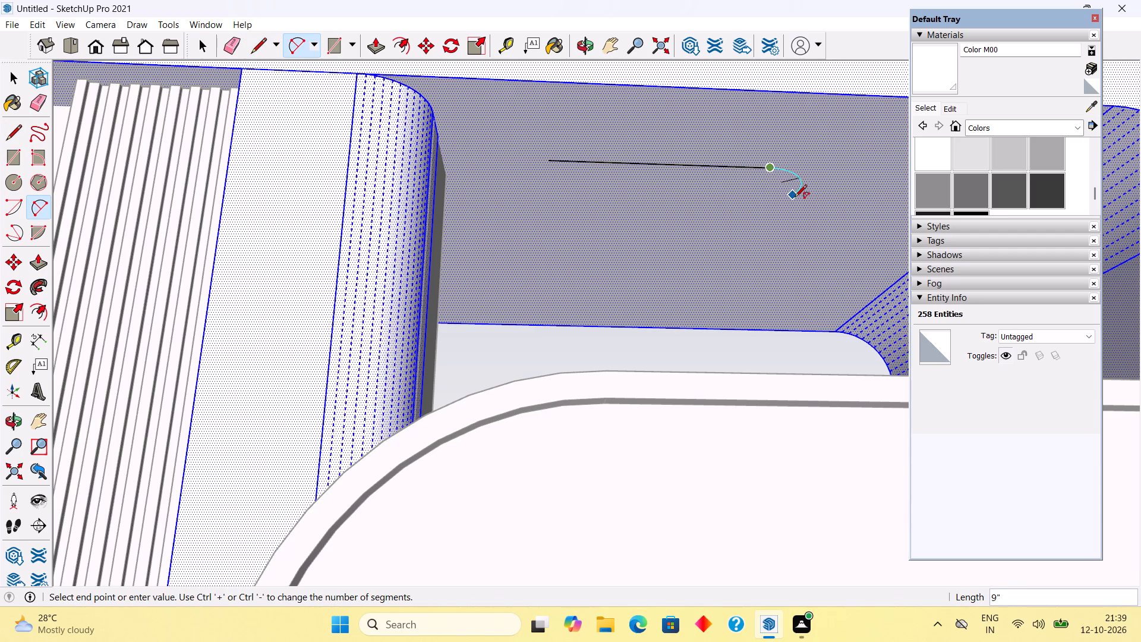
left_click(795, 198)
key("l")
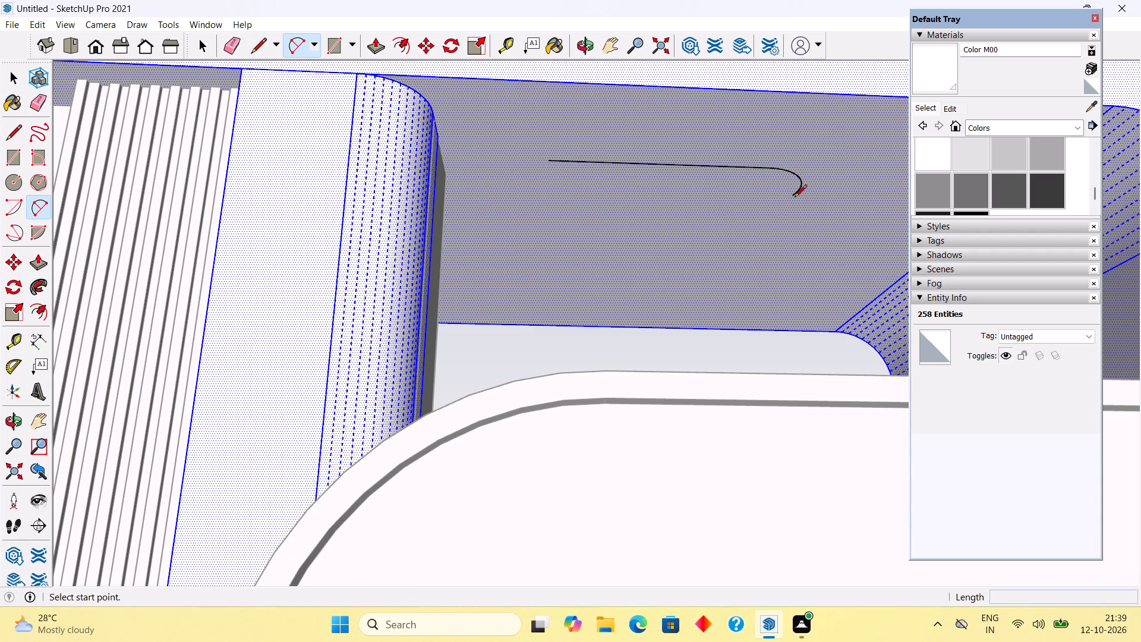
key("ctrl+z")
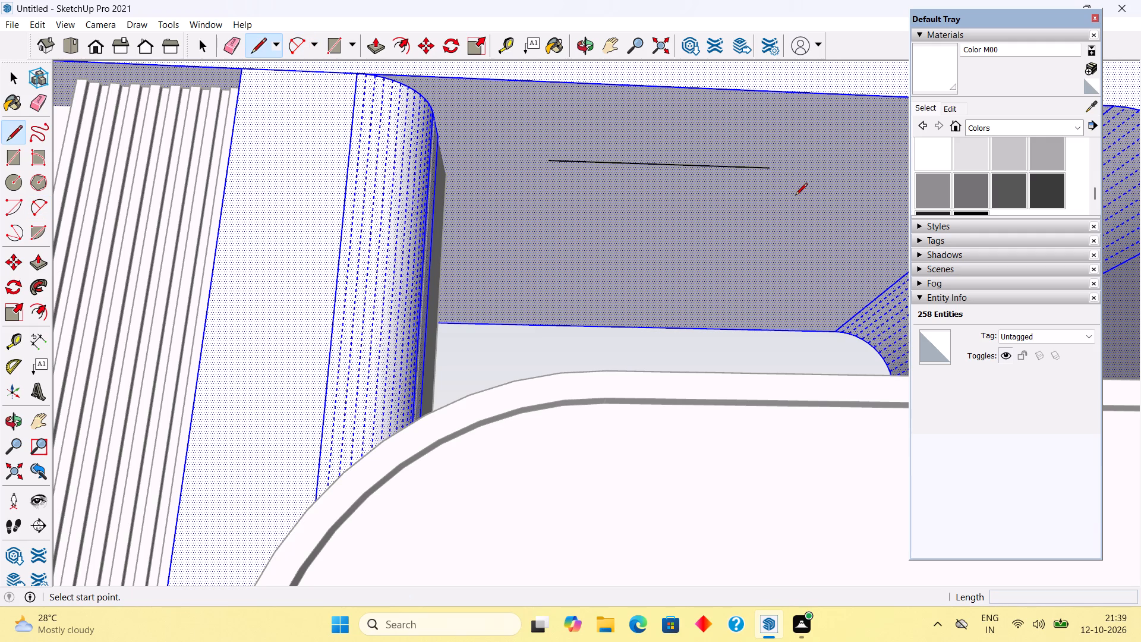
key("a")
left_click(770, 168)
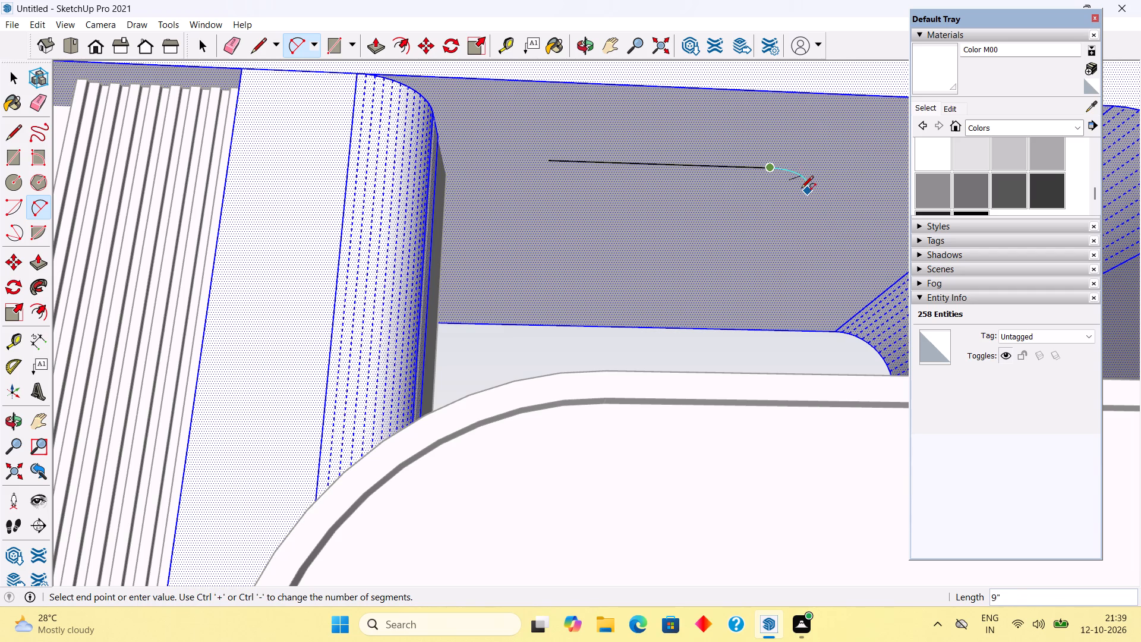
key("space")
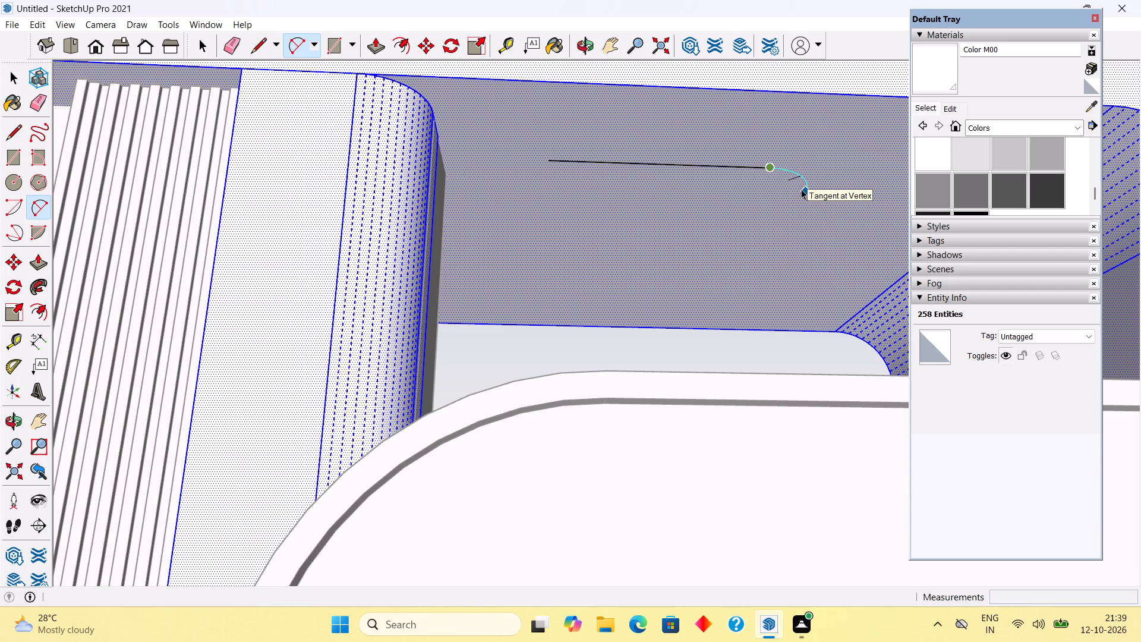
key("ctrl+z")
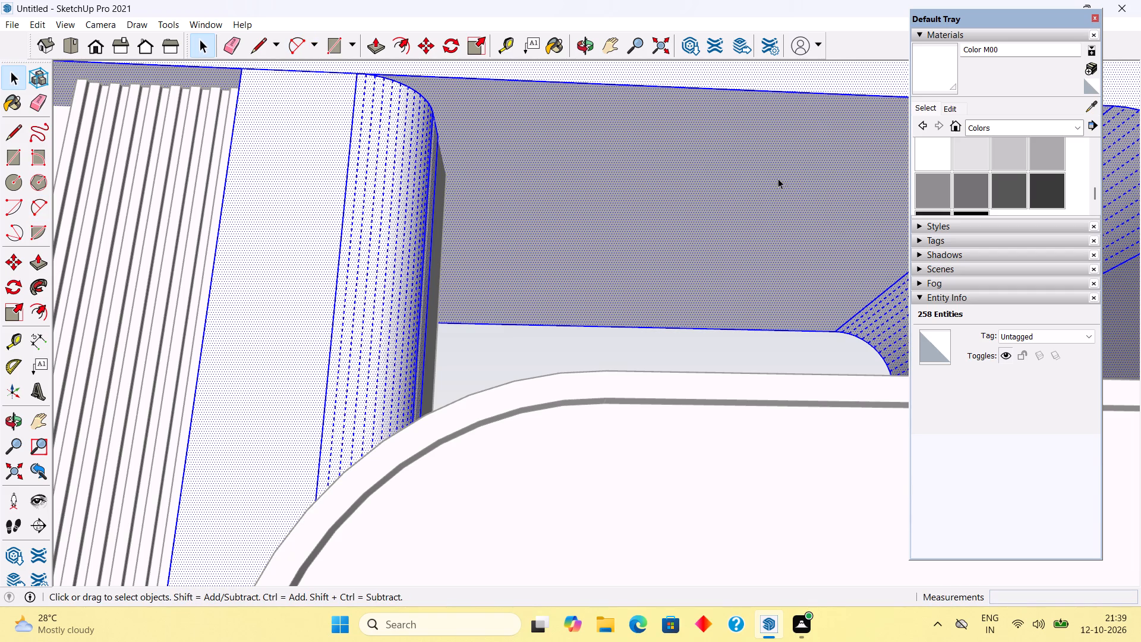
Draw a rectangle about 3' 11 1/4" by 2' 10 13/16" in the middle of the canopy's underside.
key("r")
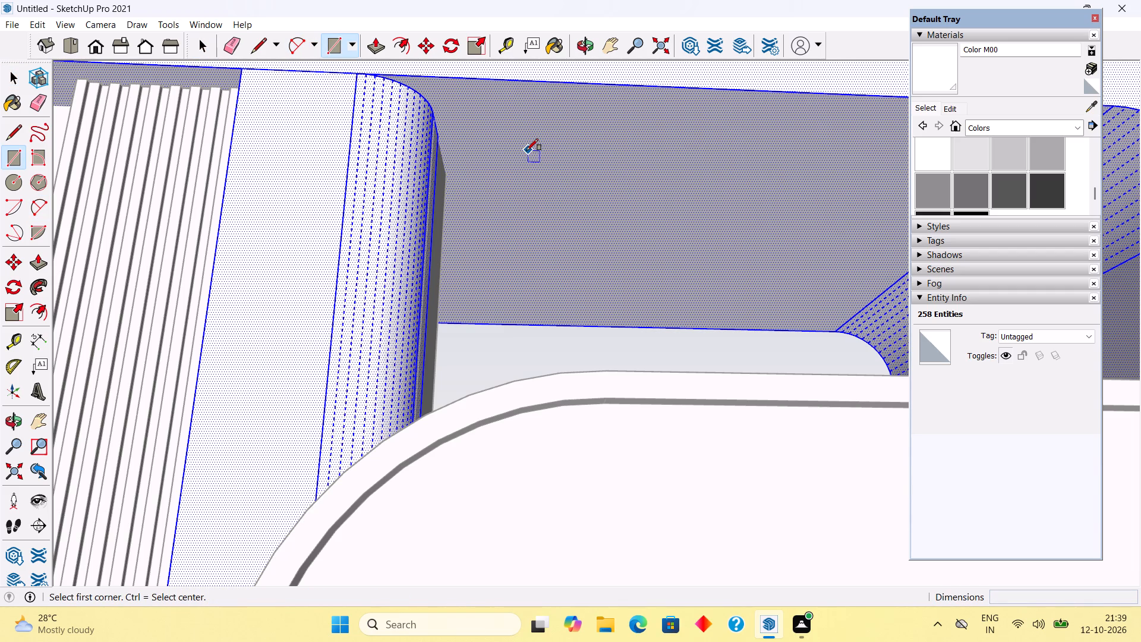
left_click(527, 150)
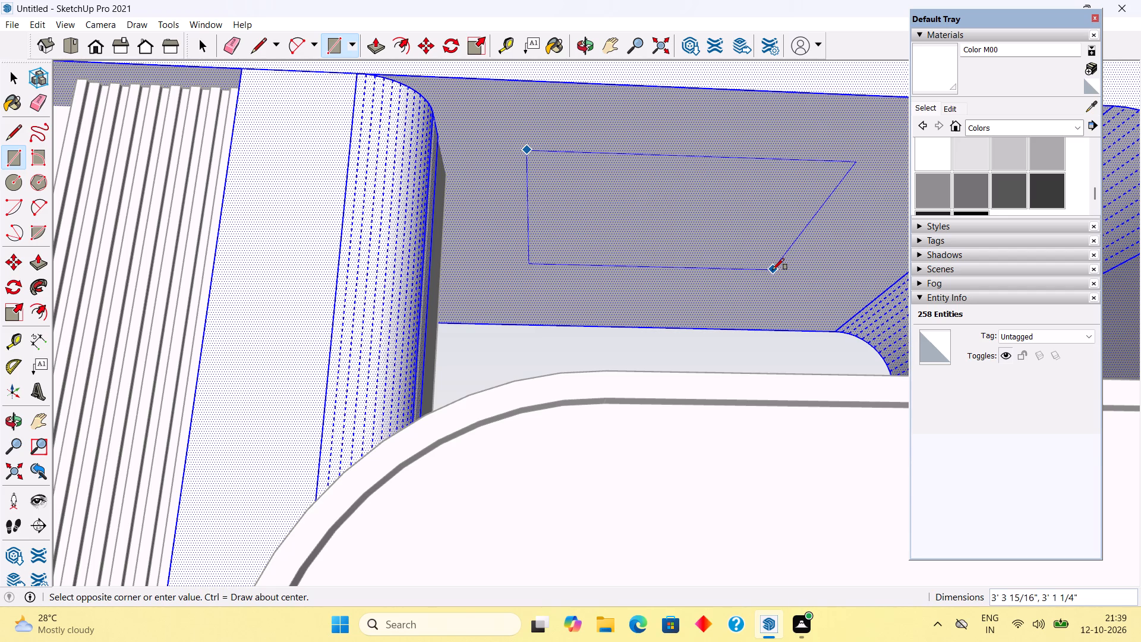
left_click(821, 266)
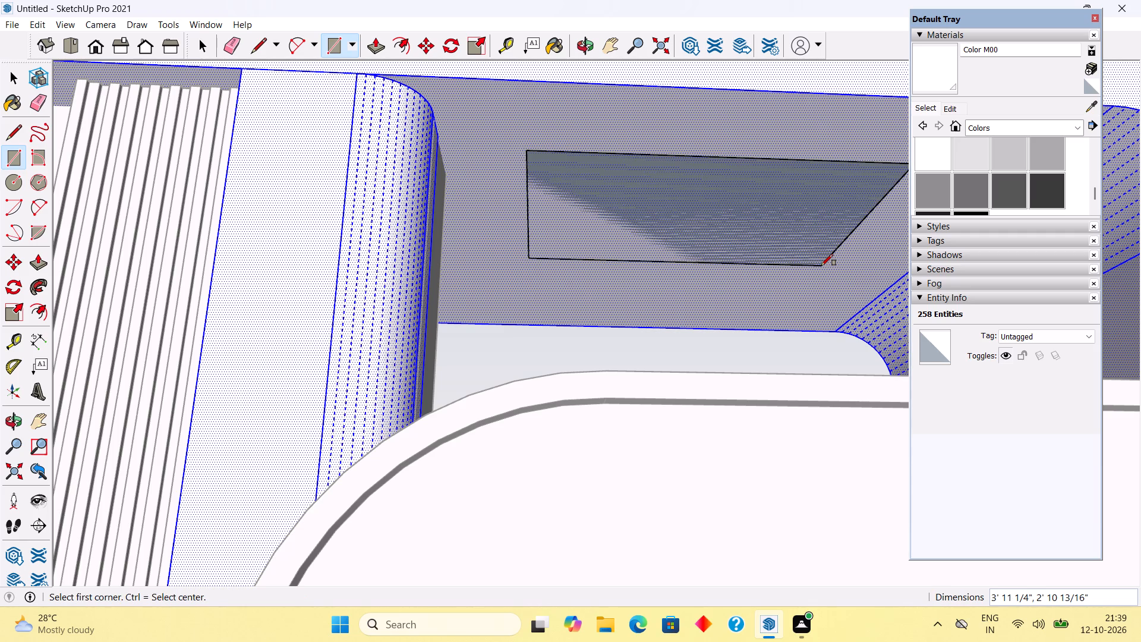
key("space")
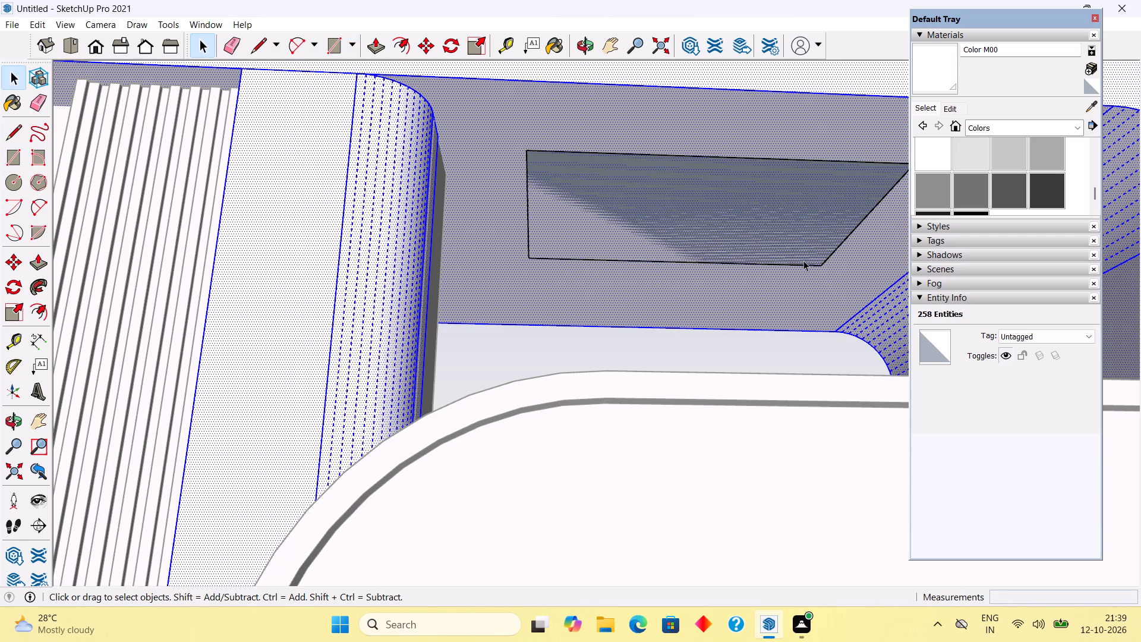
Round the rectangle's two corners nearest the curved pier with small tangent arcs, trimming the sharp corners.
key("a")
left_click(530, 162)
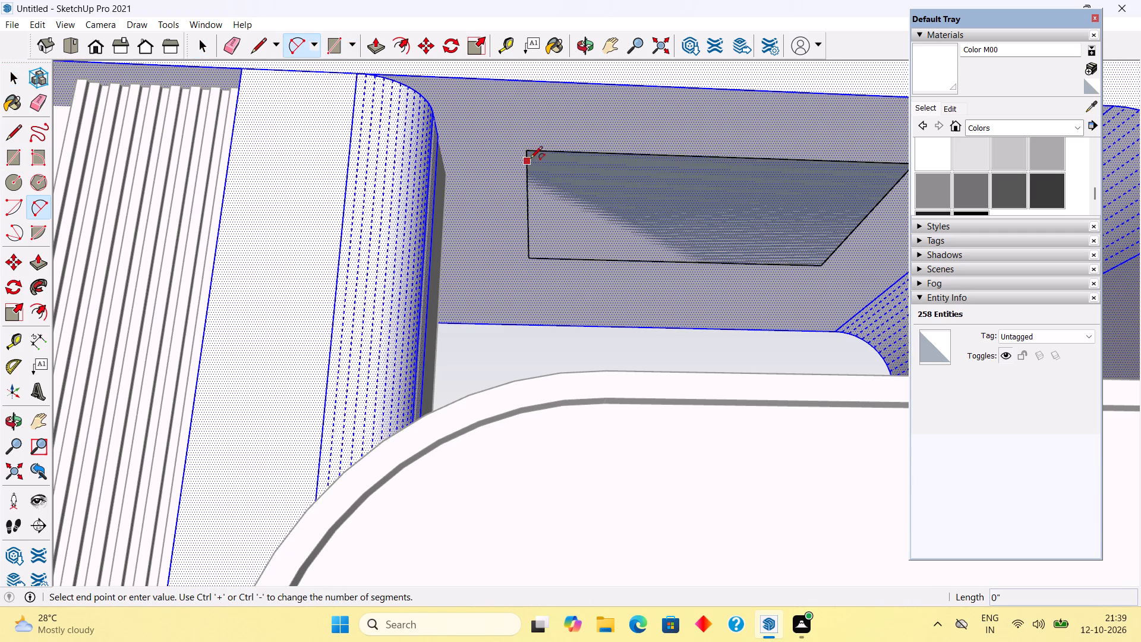
double_click(547, 154)
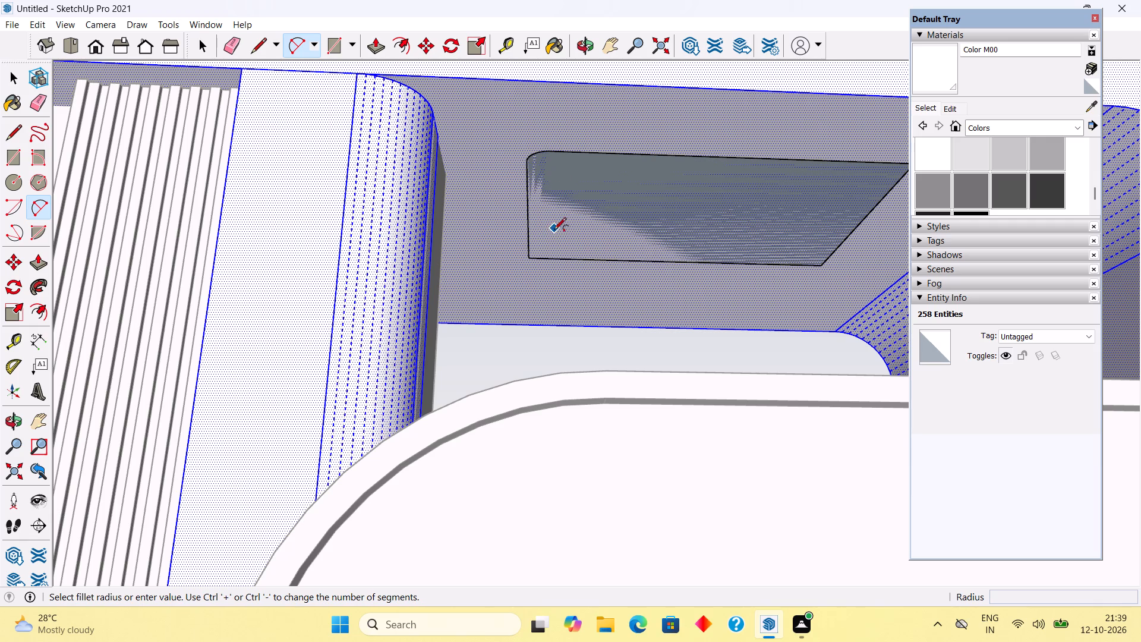
left_click(534, 250)
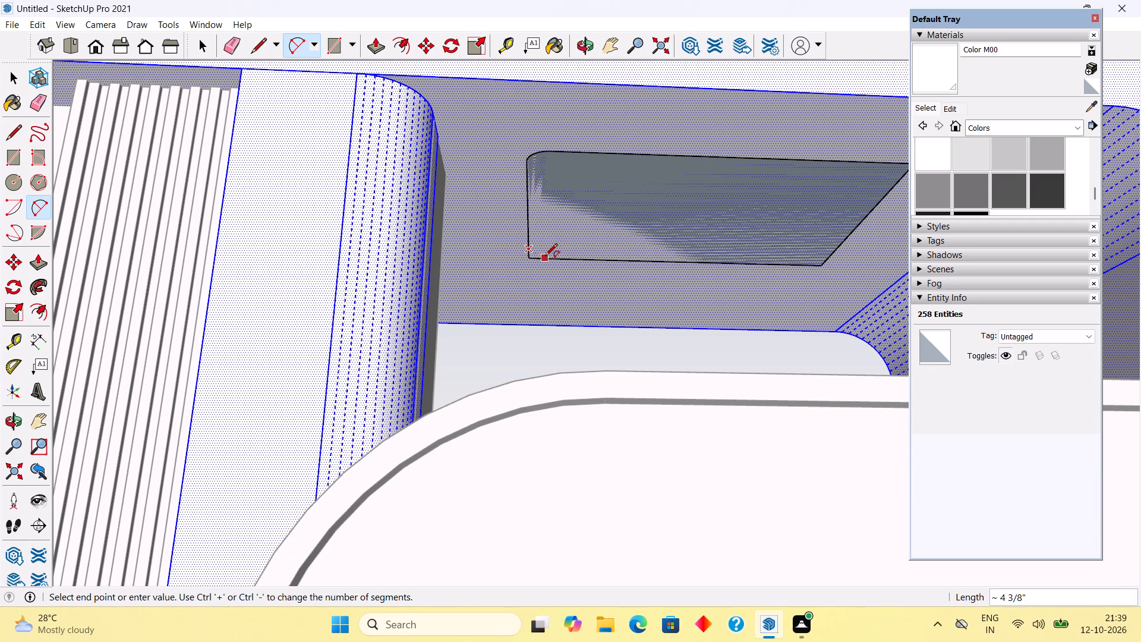
left_click(546, 260)
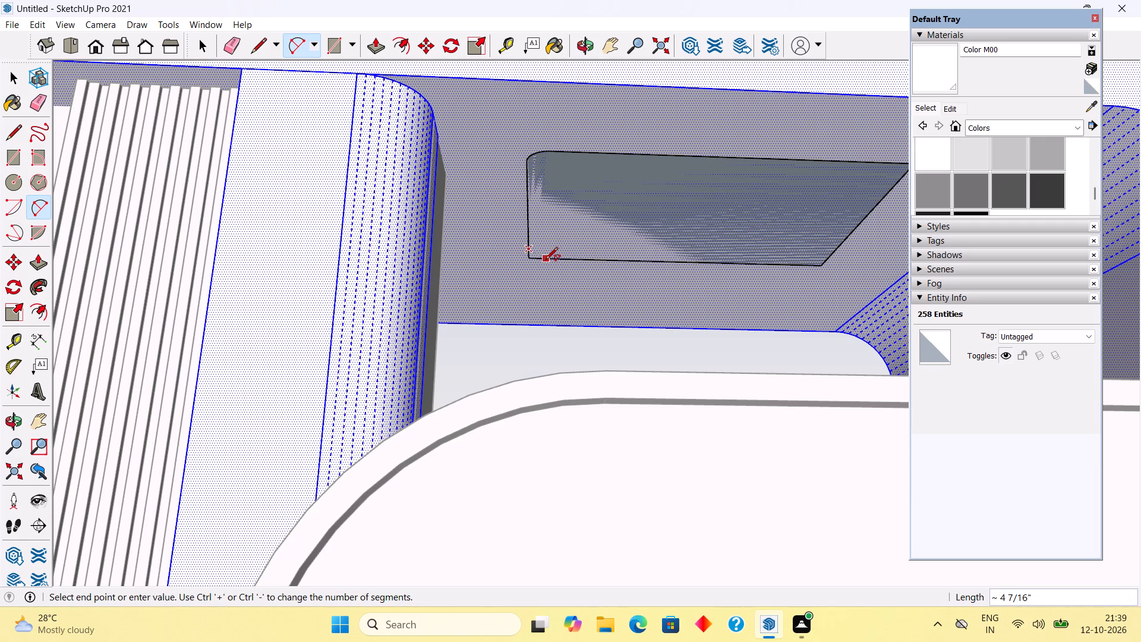
left_click(546, 260)
scroll(544, 259, "up", 4)
left_click(544, 259)
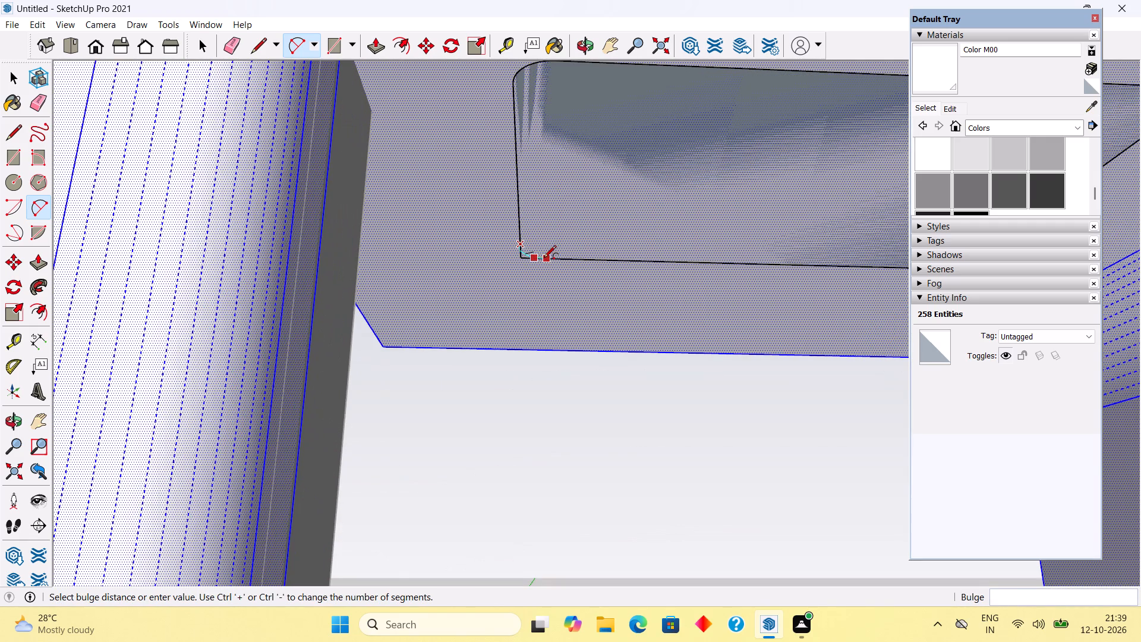
key("ctrl+z")
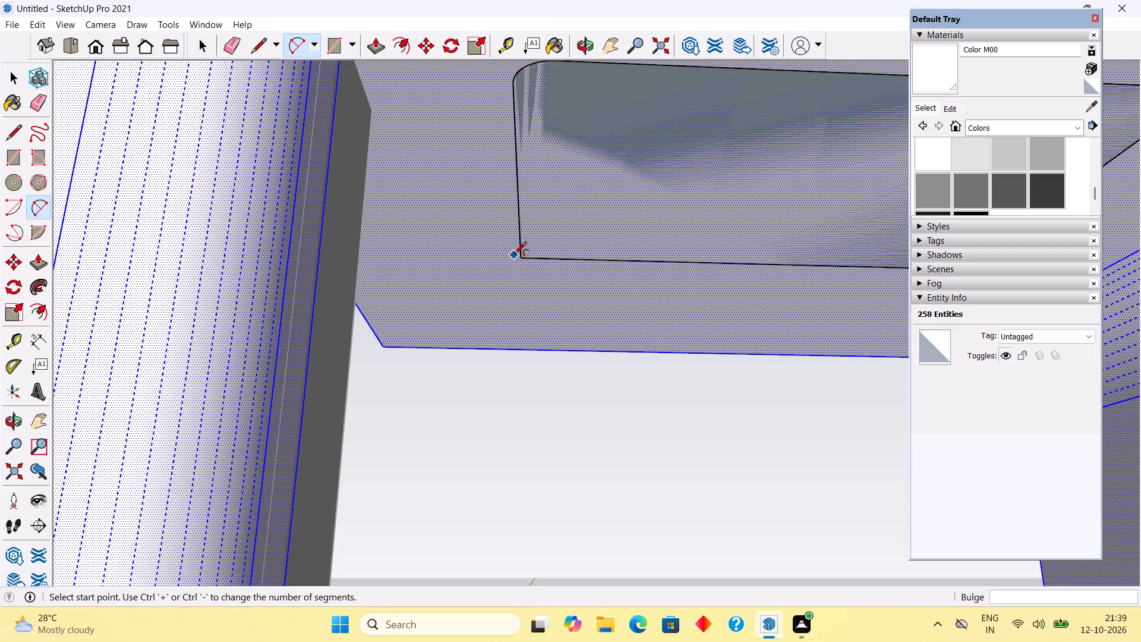
scroll(514, 255, "up", 5)
left_click(527, 238)
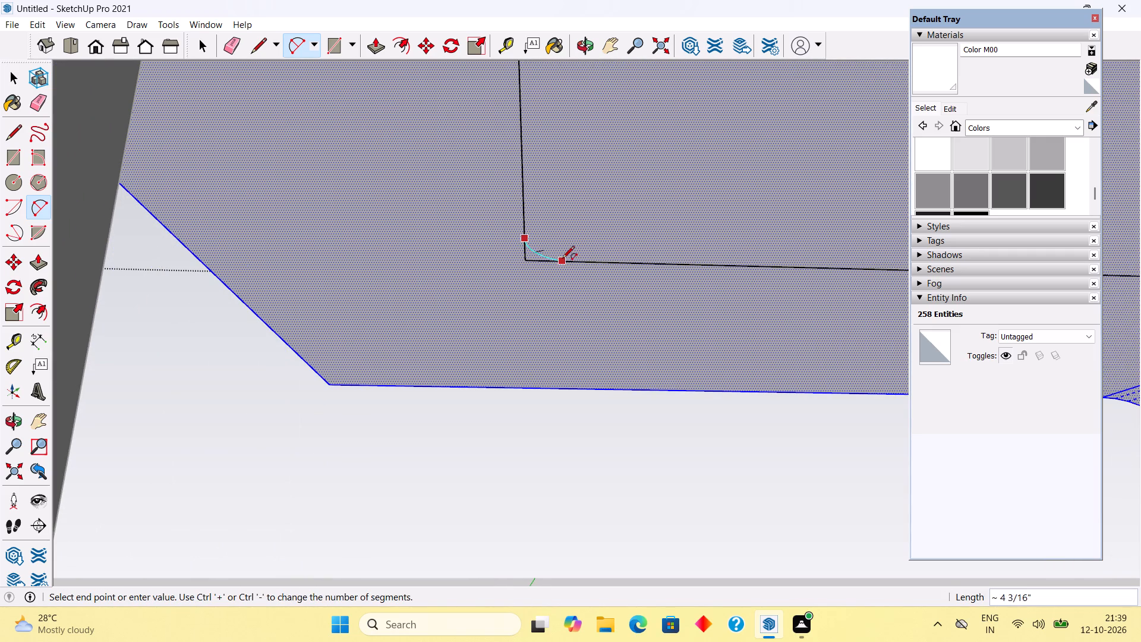
double_click(580, 259)
scroll(579, 261, "down", 5)
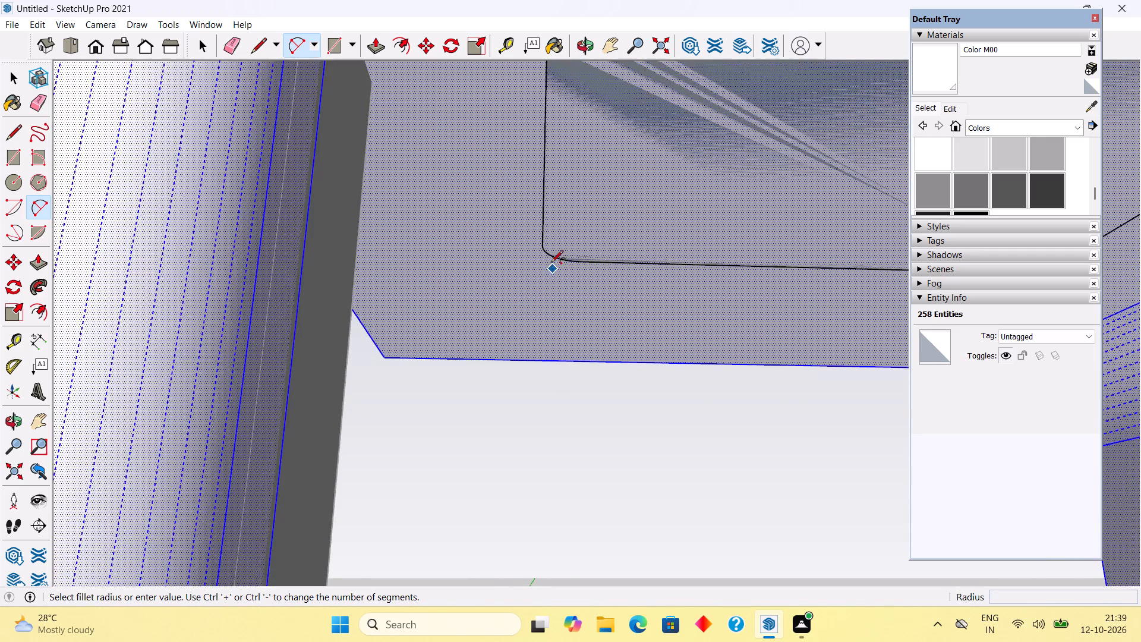
Round the two corners nearest the frame's curved outer end with tangent arcs, the front one spanning about 4 1/4".
scroll(551, 263, "down", 8)
scroll(847, 203, "up", 4)
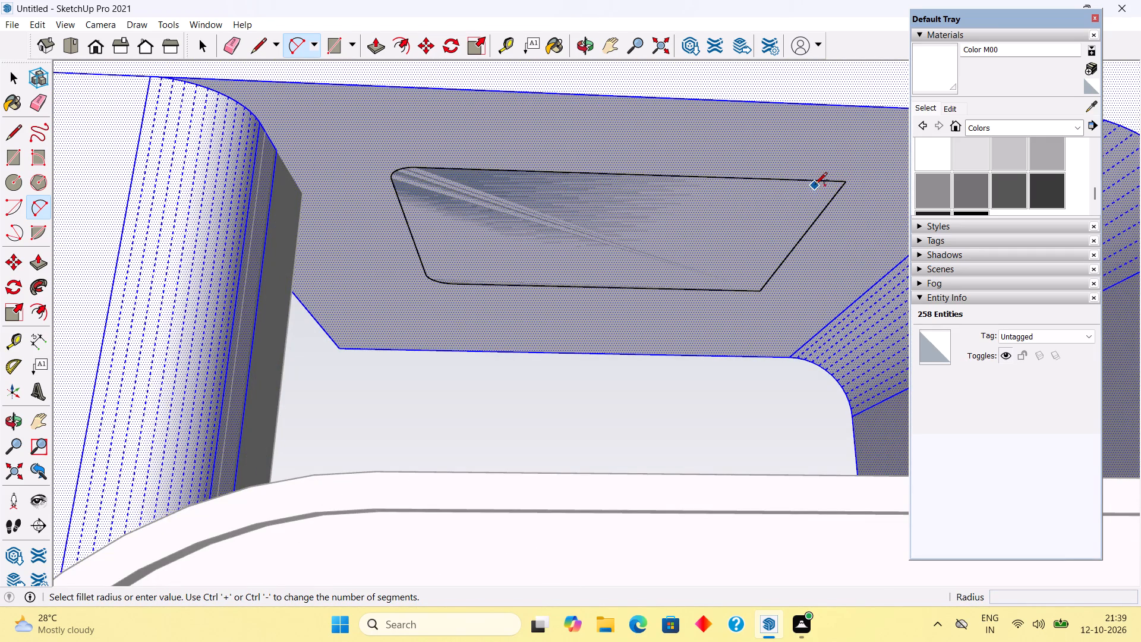
left_click(818, 183)
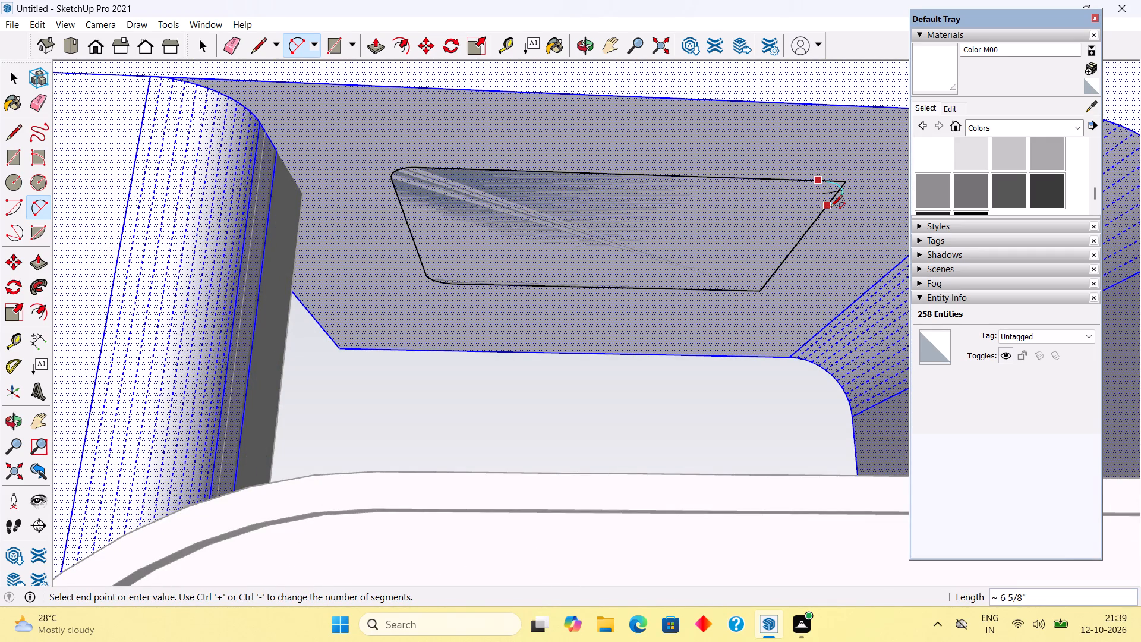
scroll(830, 204, "up", 10)
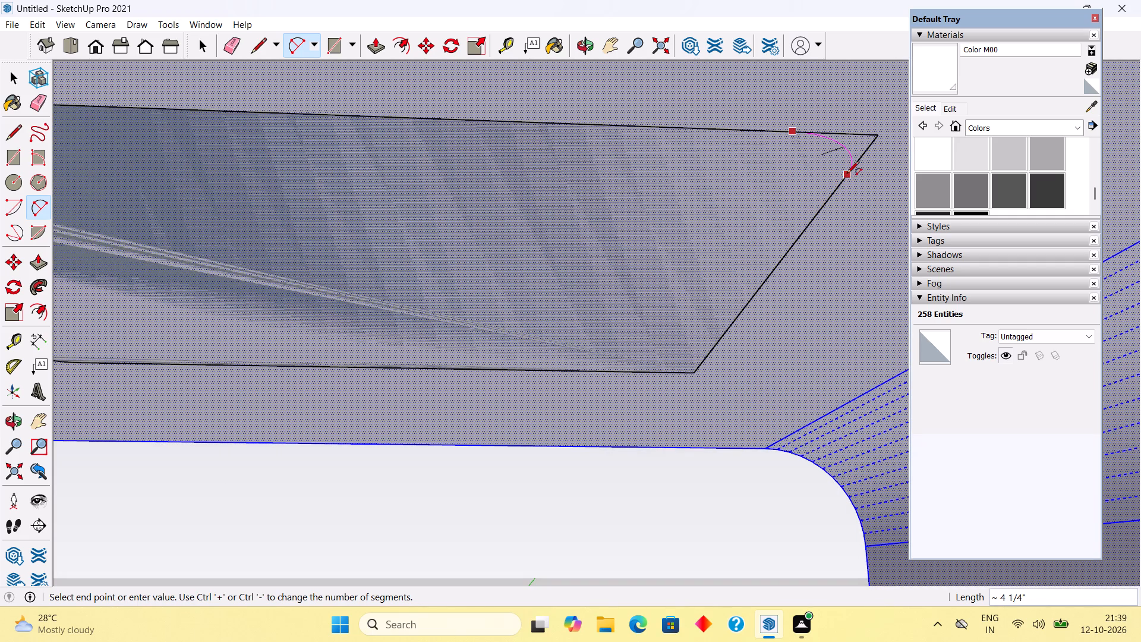
double_click(847, 174)
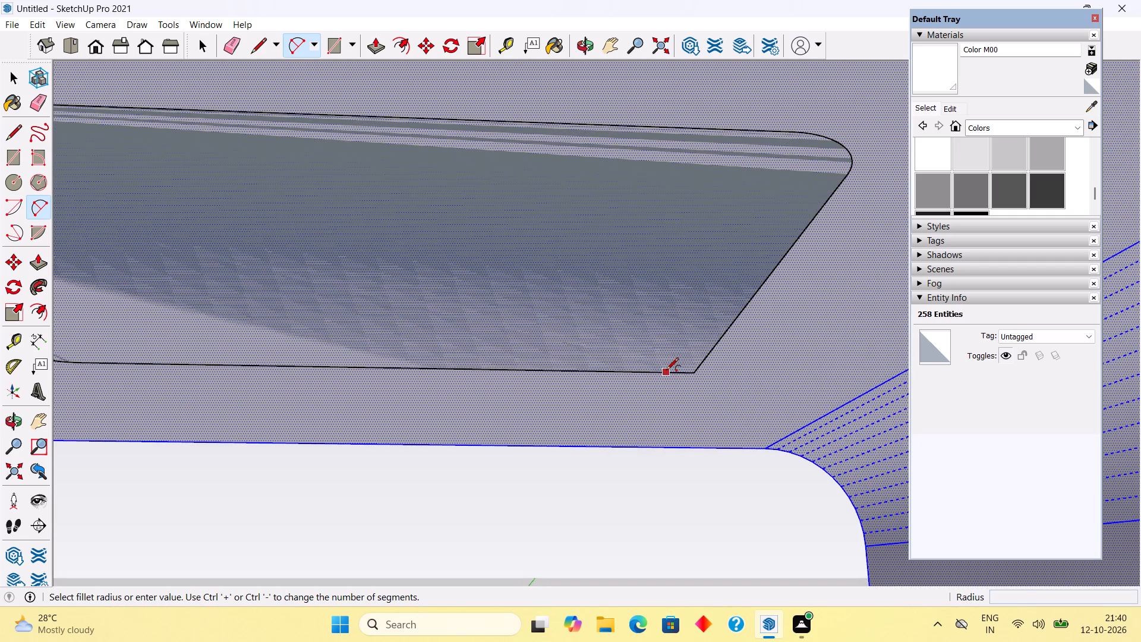
left_click(666, 371)
double_click(707, 358)
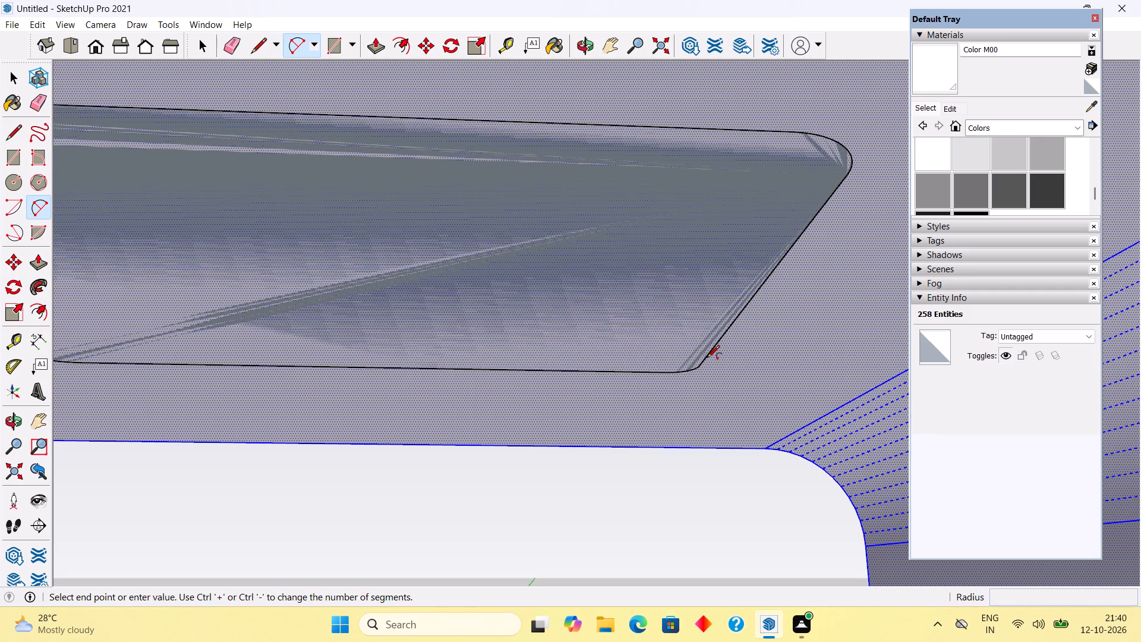
Push/Pull the rounded panel face 1/2" down from the canopy's underside, and leave the group.
key("space")
left_click(675, 331)
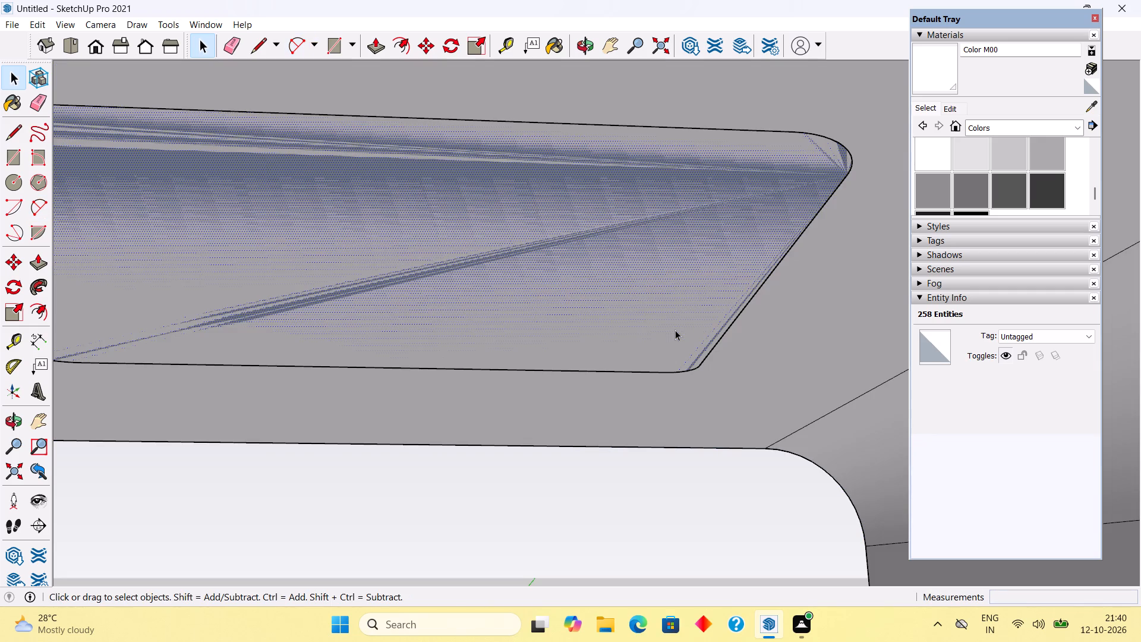
key("p")
left_click(675, 330)
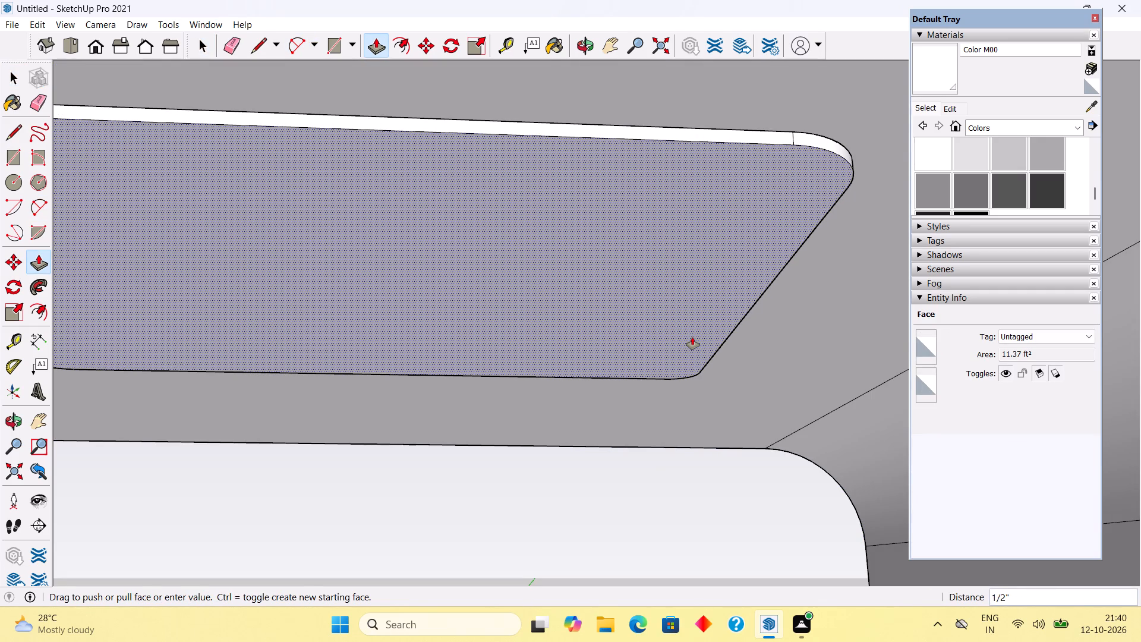
left_click(692, 337)
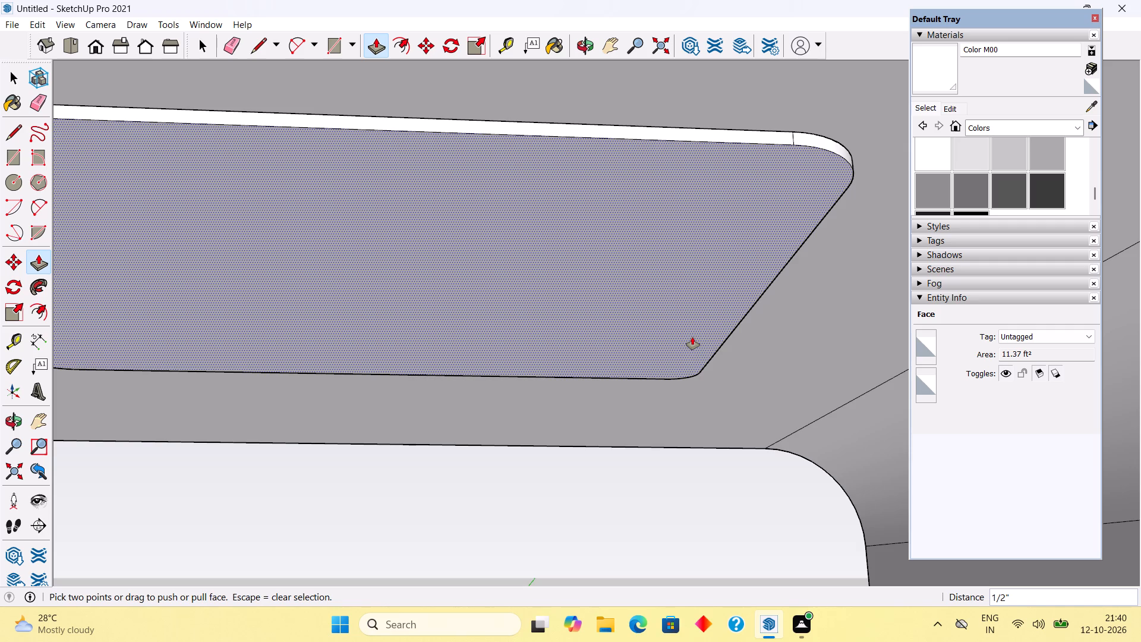
key("space")
scroll(693, 330, "down", 14)
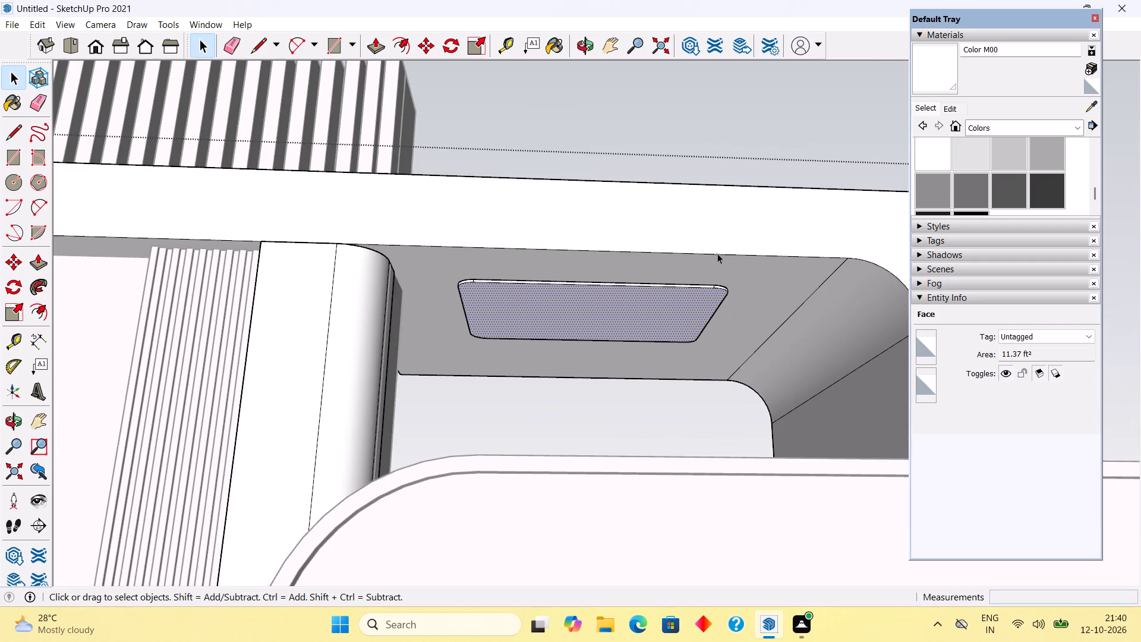
left_click(746, 147)
Examine the canopy's ceiling panel from the front, the whole facade, and the stair tower's roof from above.
middle_click_drag(746, 170, 744, 205)
scroll(744, 205, "down", 4)
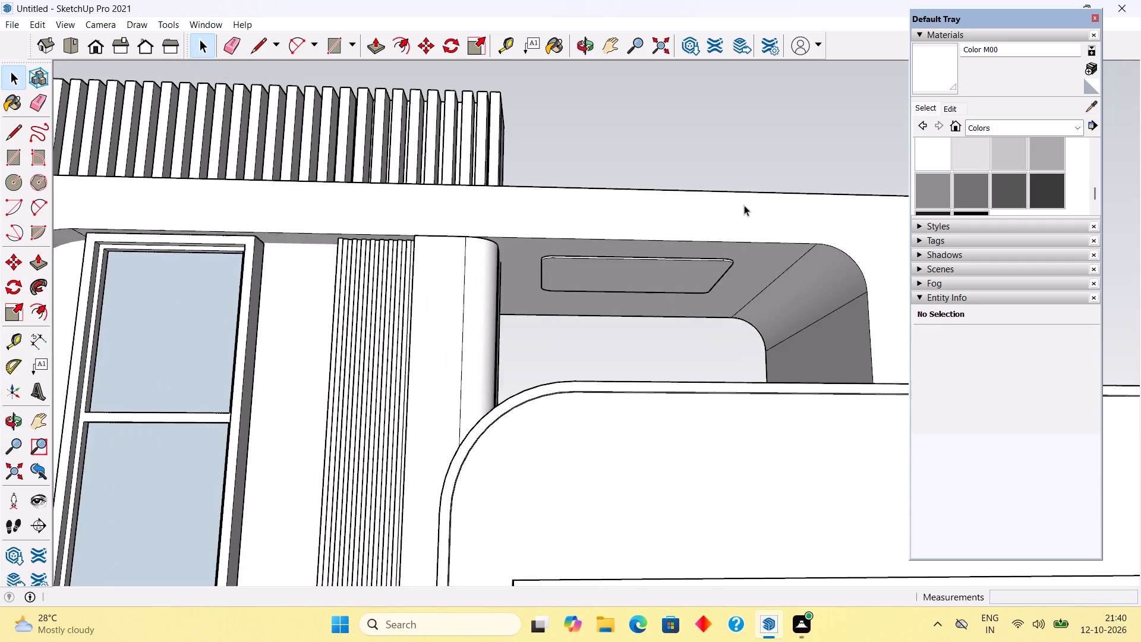
scroll(730, 213, "down", 6)
middle_click_drag(722, 182, 705, 263)
scroll(706, 275, "down", 5)
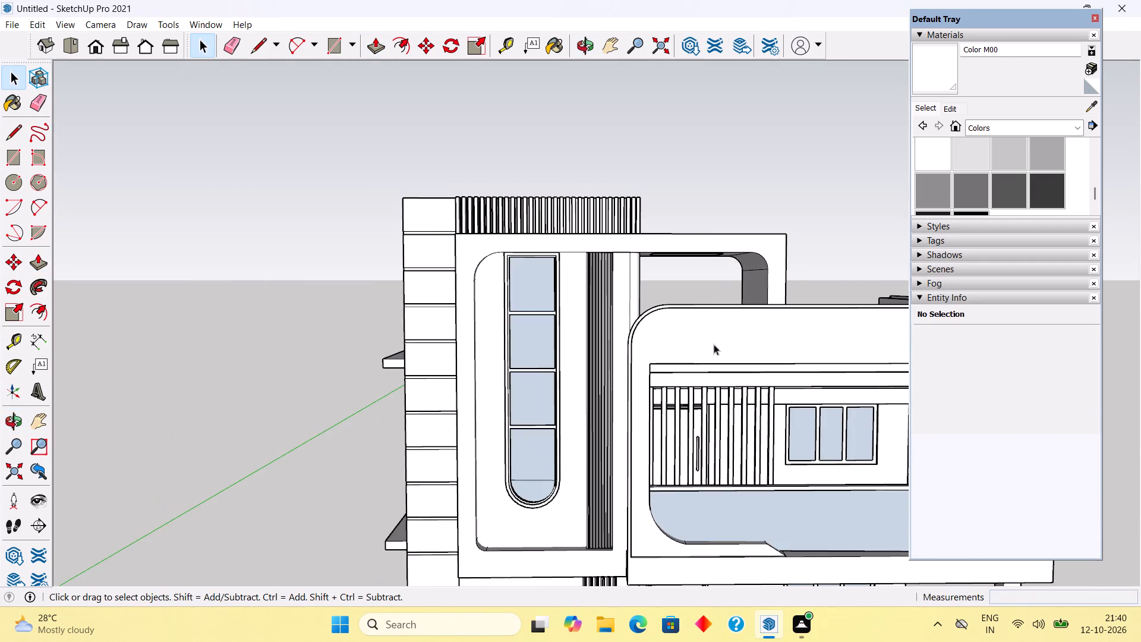
scroll(713, 347, "up", 5)
middle_click_drag(699, 295, 654, 234)
scroll(654, 234, "down", 10)
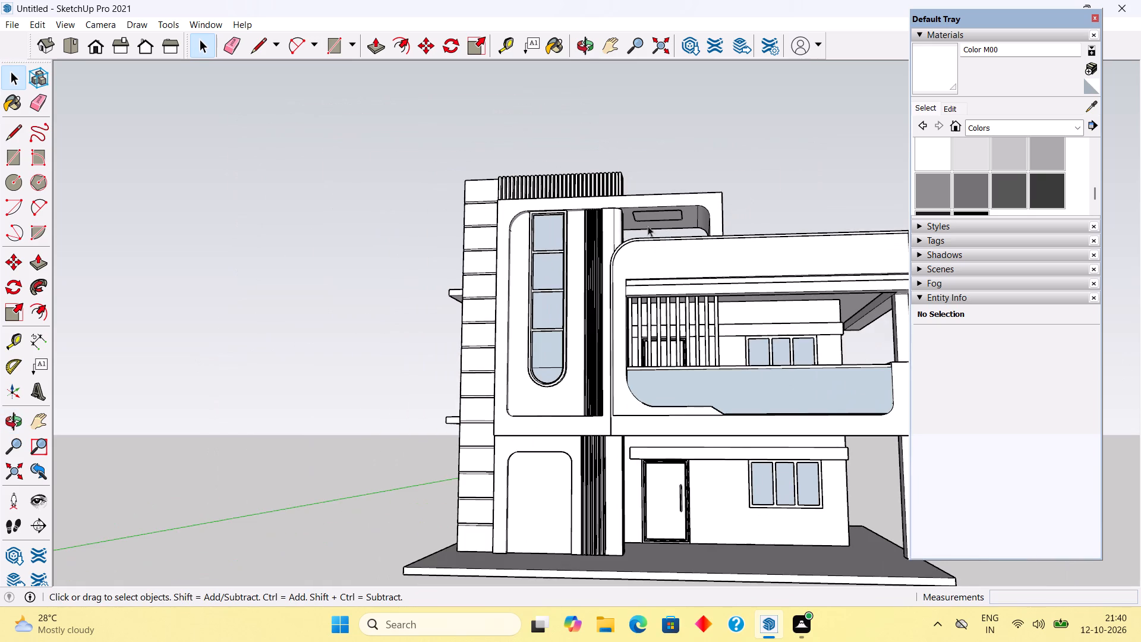
middle_click_drag(641, 234, 690, 330)
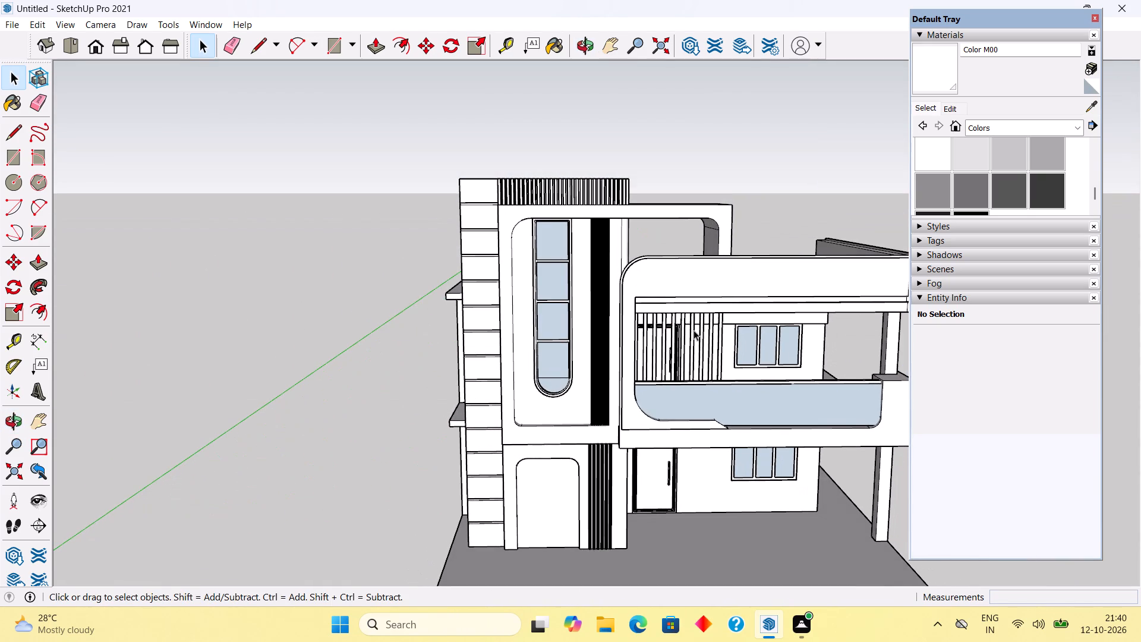
middle_click_drag(517, 150, 516, 239)
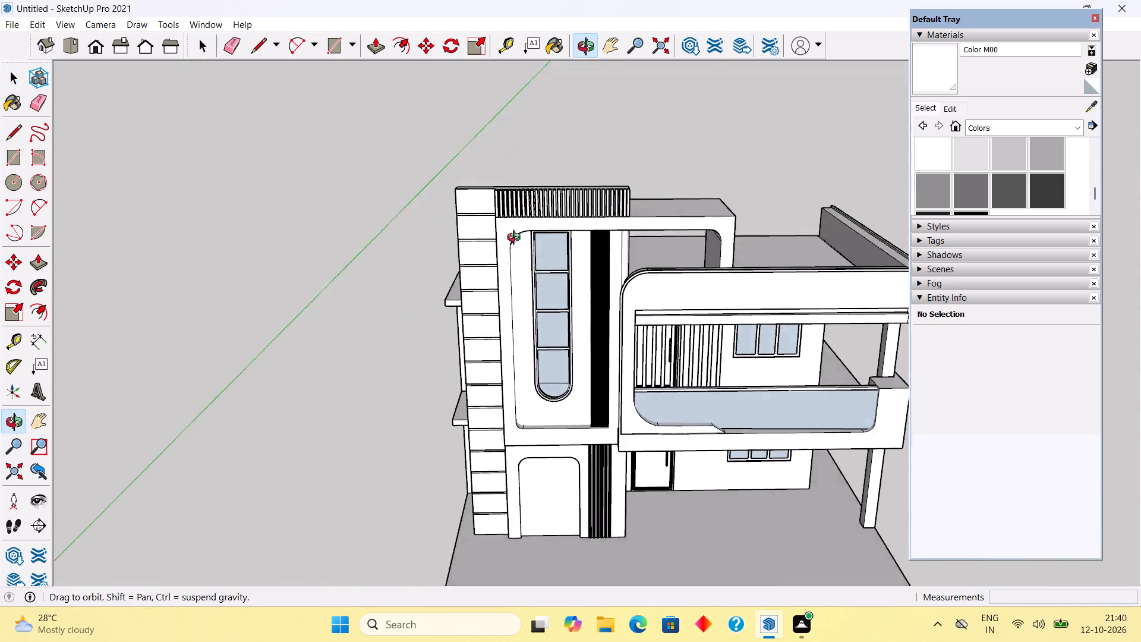
middle_click_drag(516, 239, 520, 391)
scroll(474, 241, "up", 5)
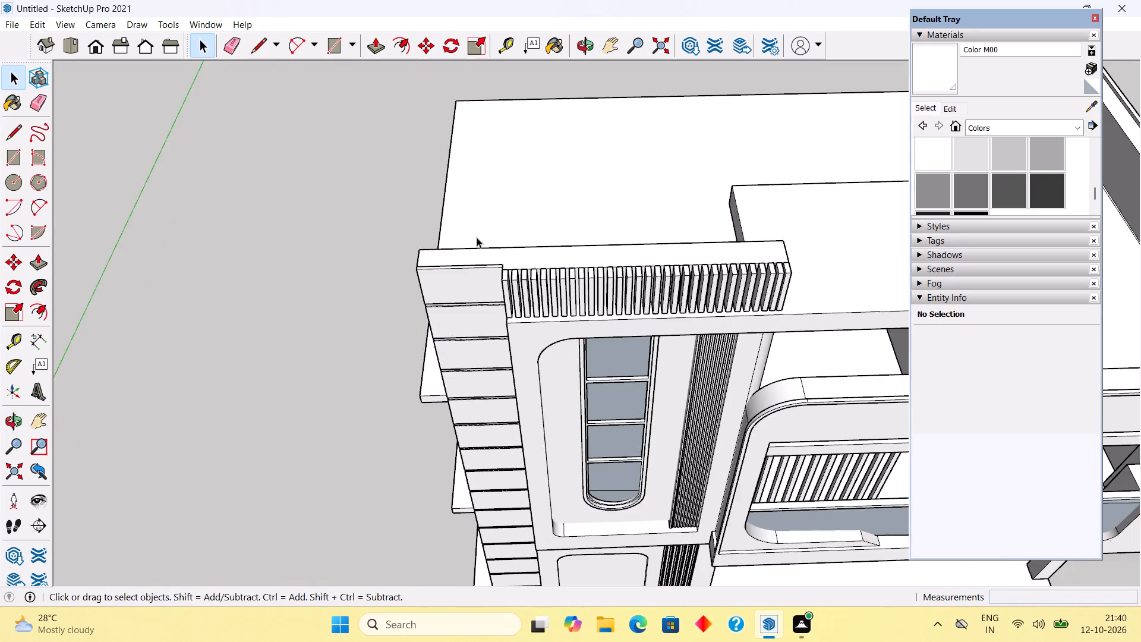
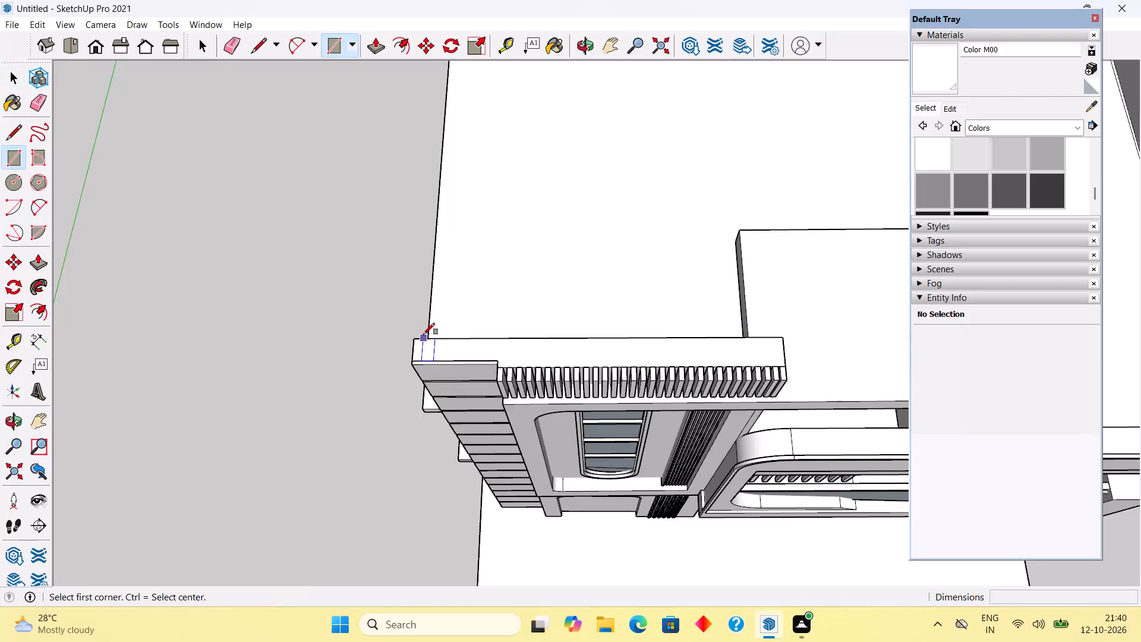
Draw a rectangle about 13' 3/4" by 1' 1 1/16" across the top of the tower, above the vertical fins.
left_click(413, 339)
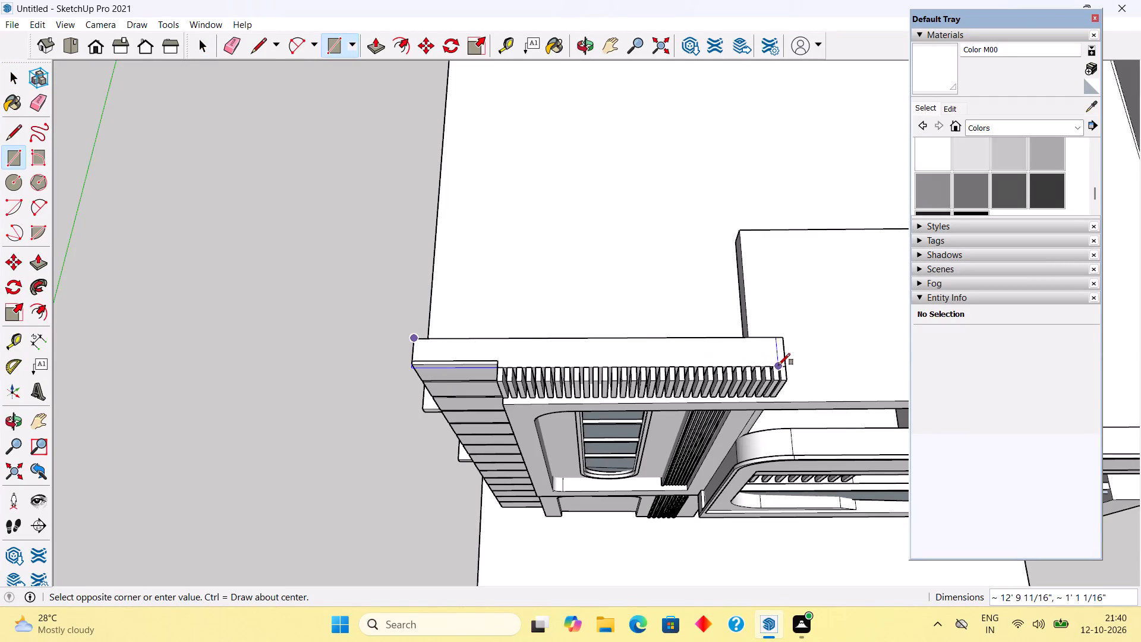
left_click(789, 365)
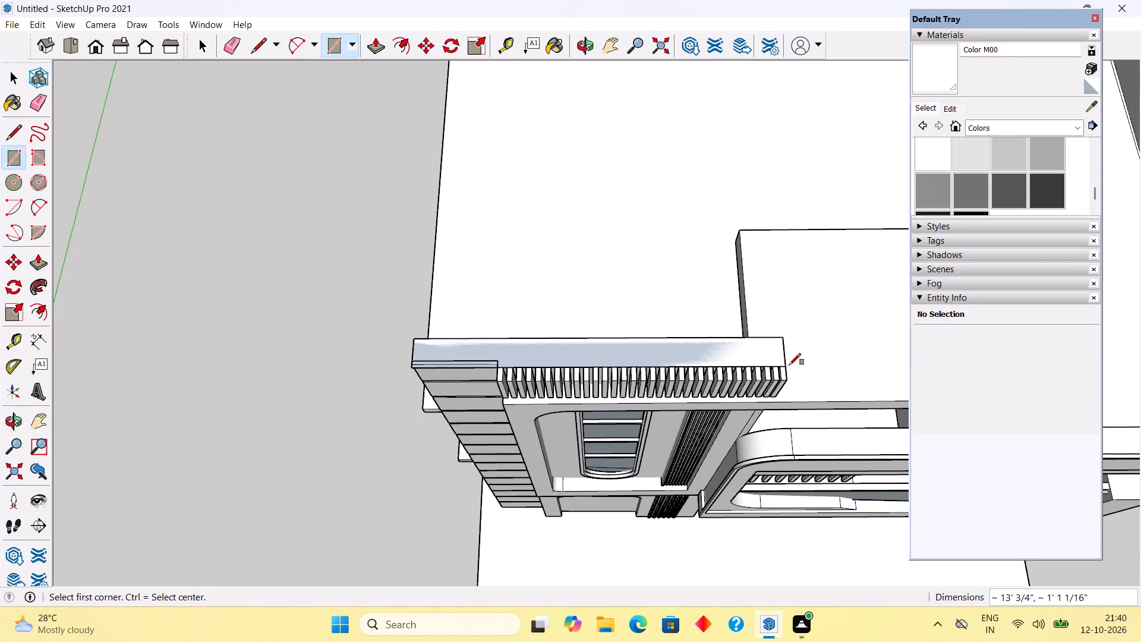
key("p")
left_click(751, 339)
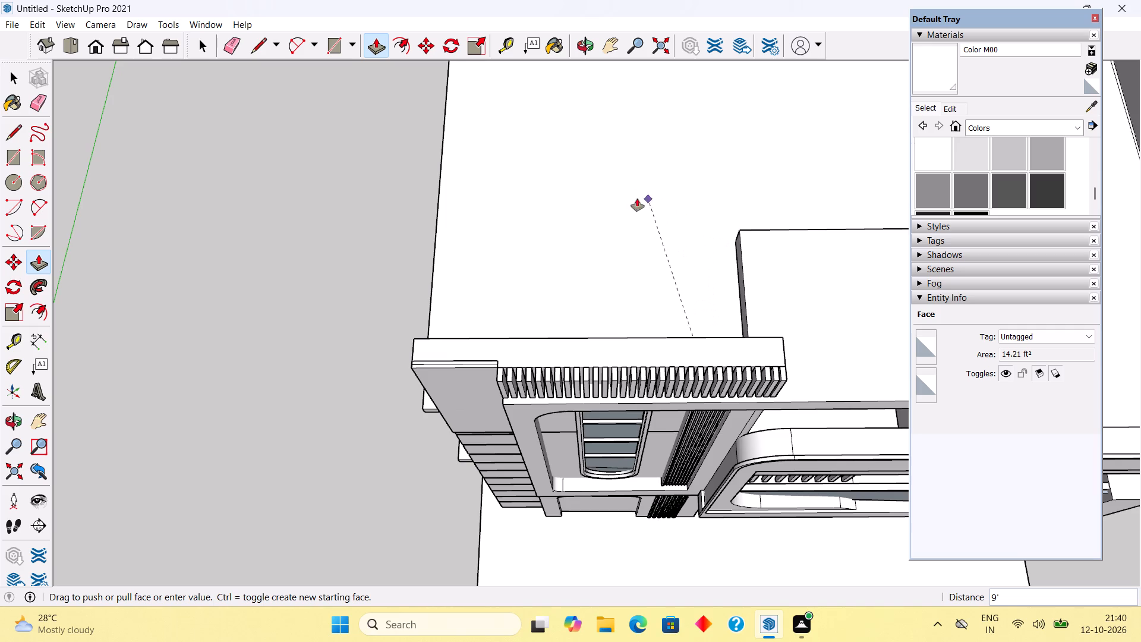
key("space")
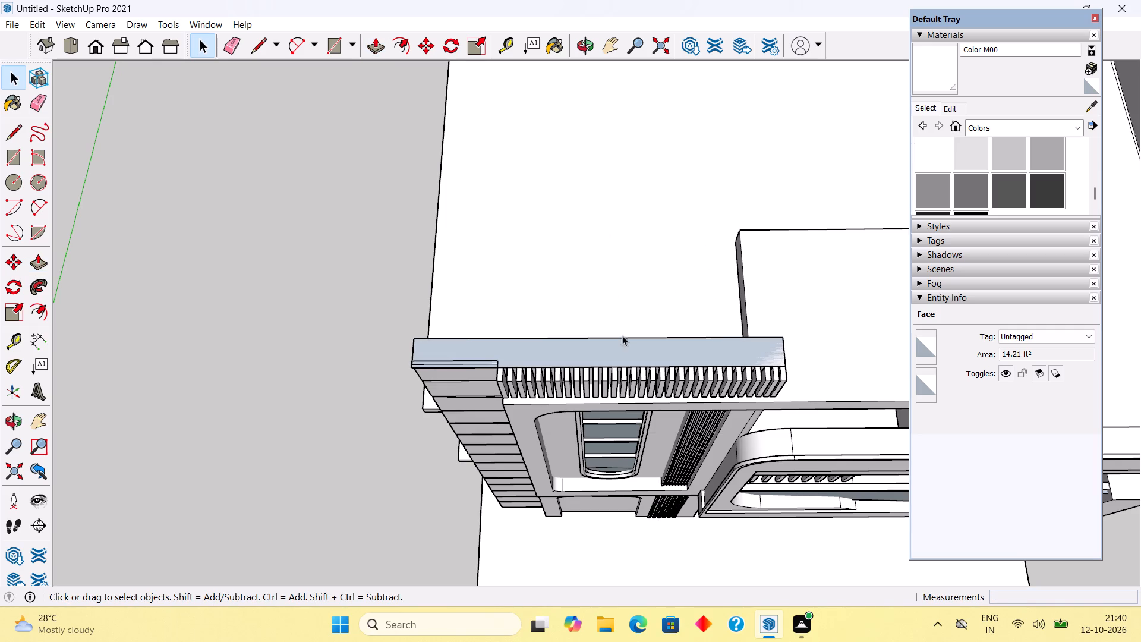
Pull the rectangle on top of the tower up by 1', and by another 1', to form a parapet block.
left_click(633, 354)
key("p")
left_click(633, 354)
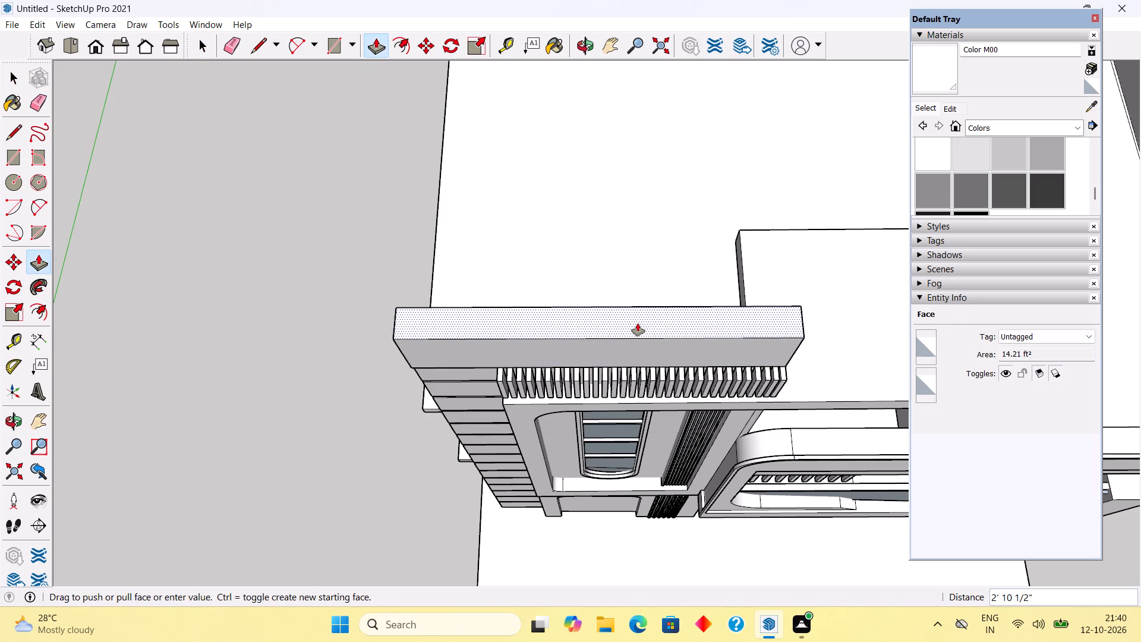
type("1'")
key("Return")
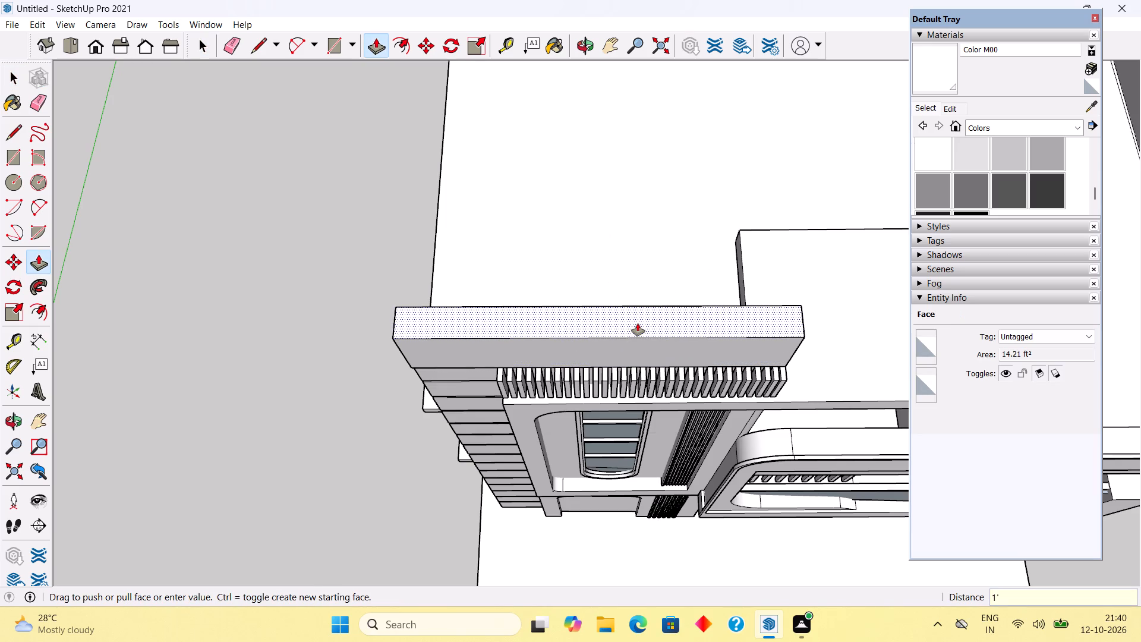
left_click(638, 335)
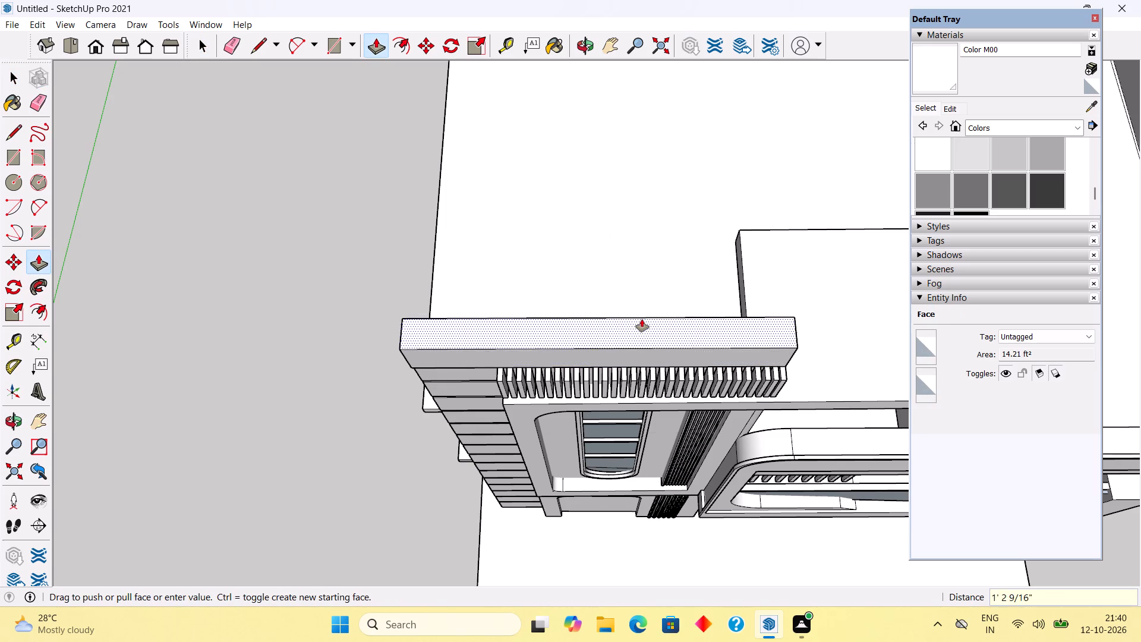
type("1'")
key("Return")
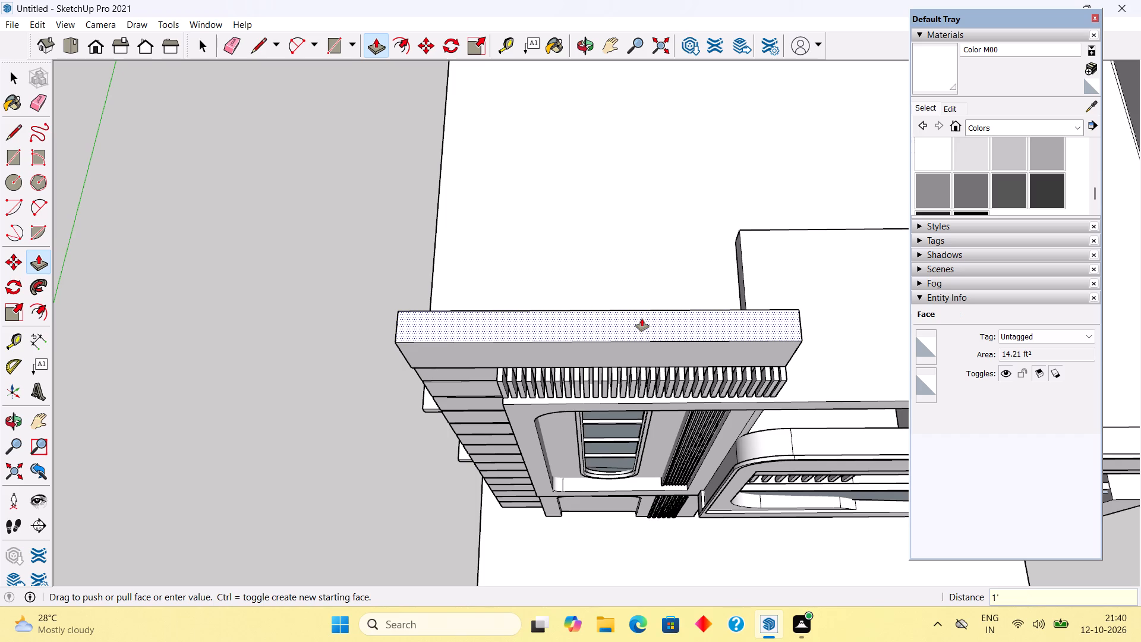
key("space")
Round the block's front corner on the balcony side with a tangent arc, cutting the waste away through its full 2' height.
scroll(651, 294, "down", 6)
middle_click_drag(730, 462, 761, 361)
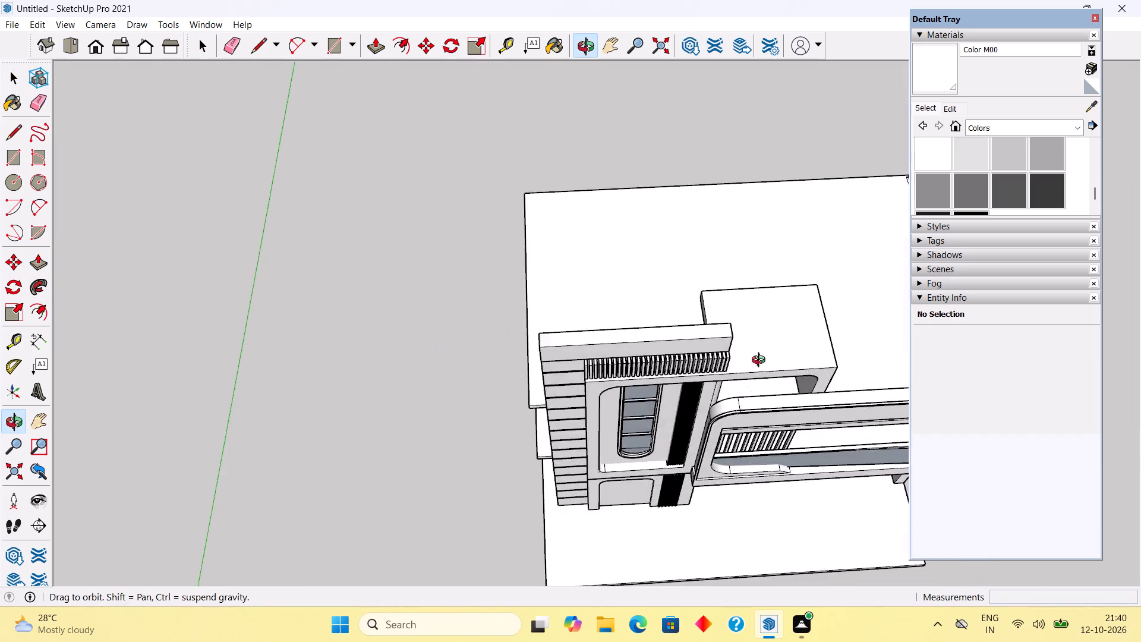
middle_click_drag(761, 361, 735, 159)
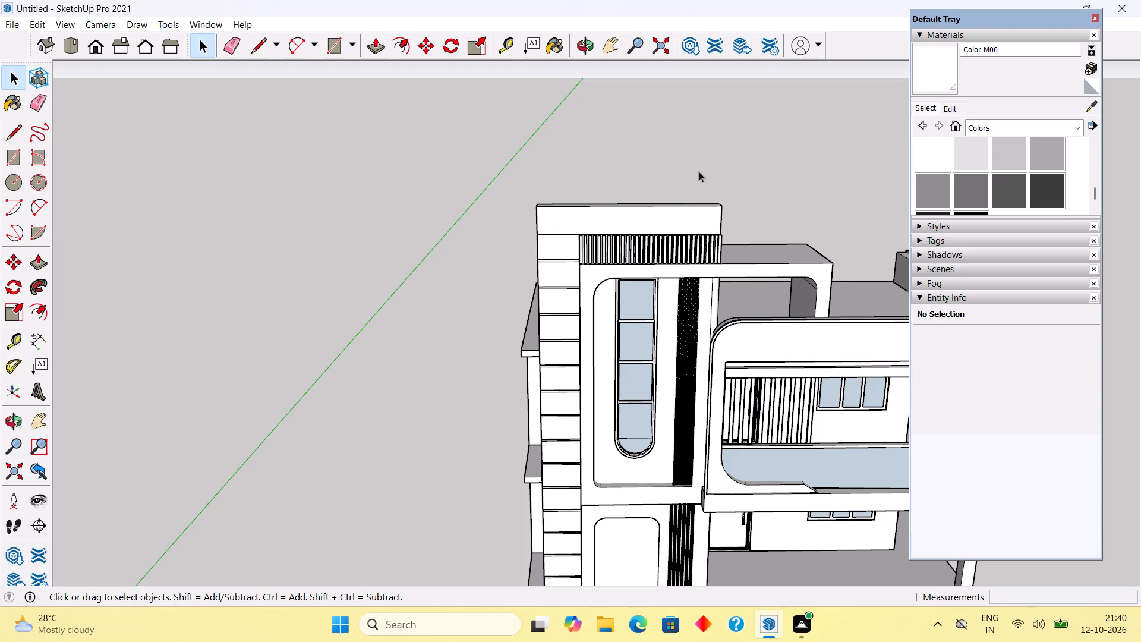
middle_click_drag(695, 171, 691, 410)
scroll(735, 275, "up", 4)
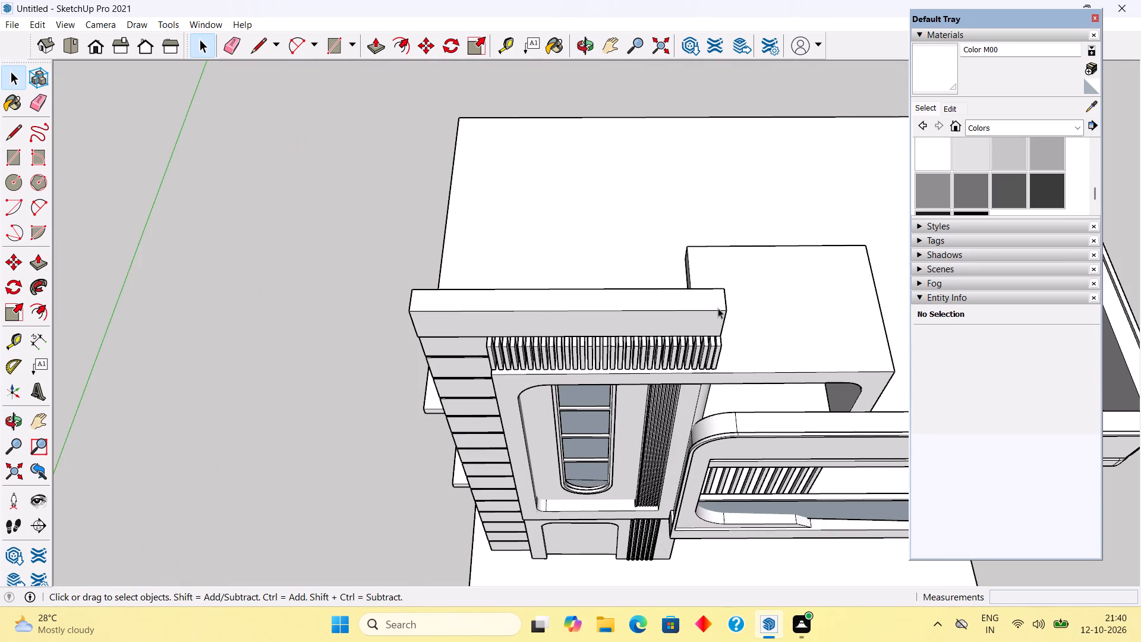
middle_click_drag(709, 295, 691, 320)
scroll(693, 334, "up", 5)
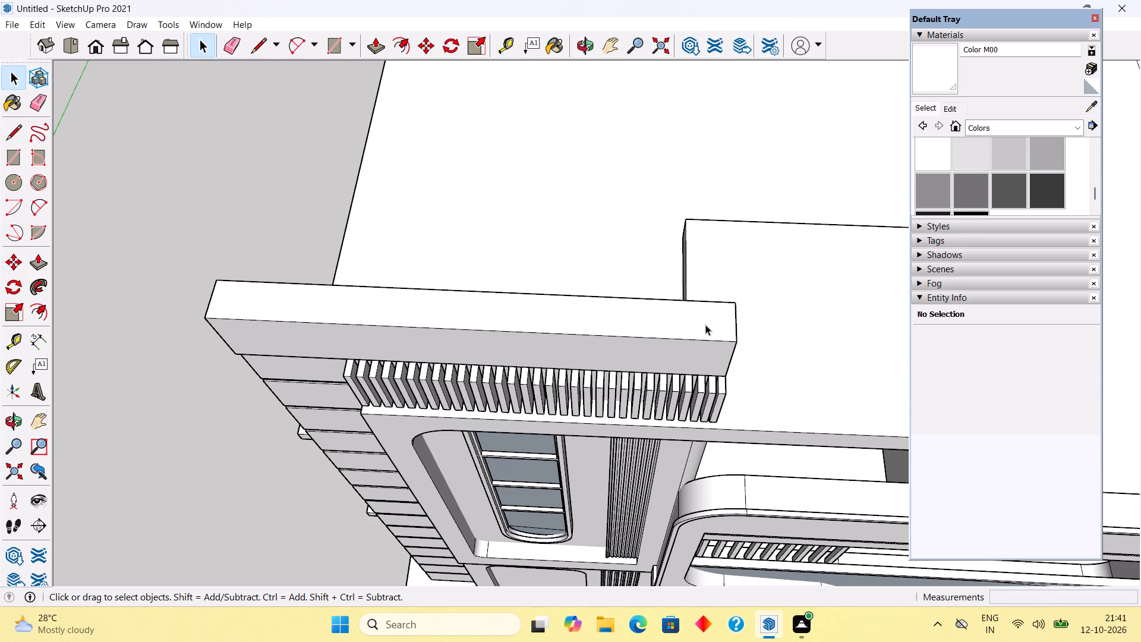
key("a")
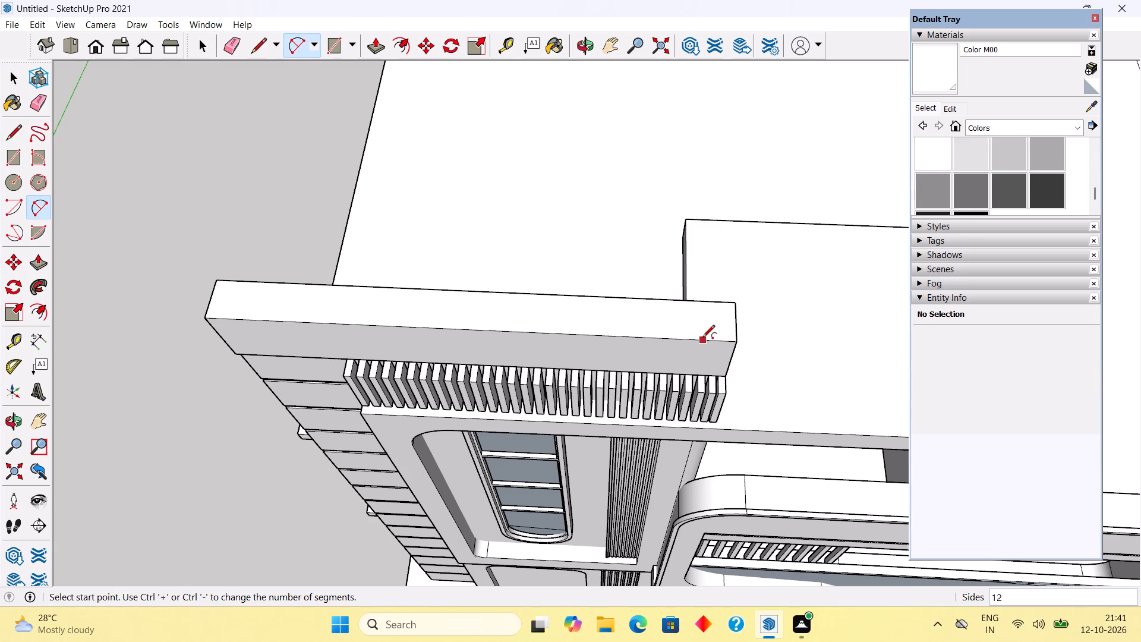
left_click(702, 338)
double_click(740, 314)
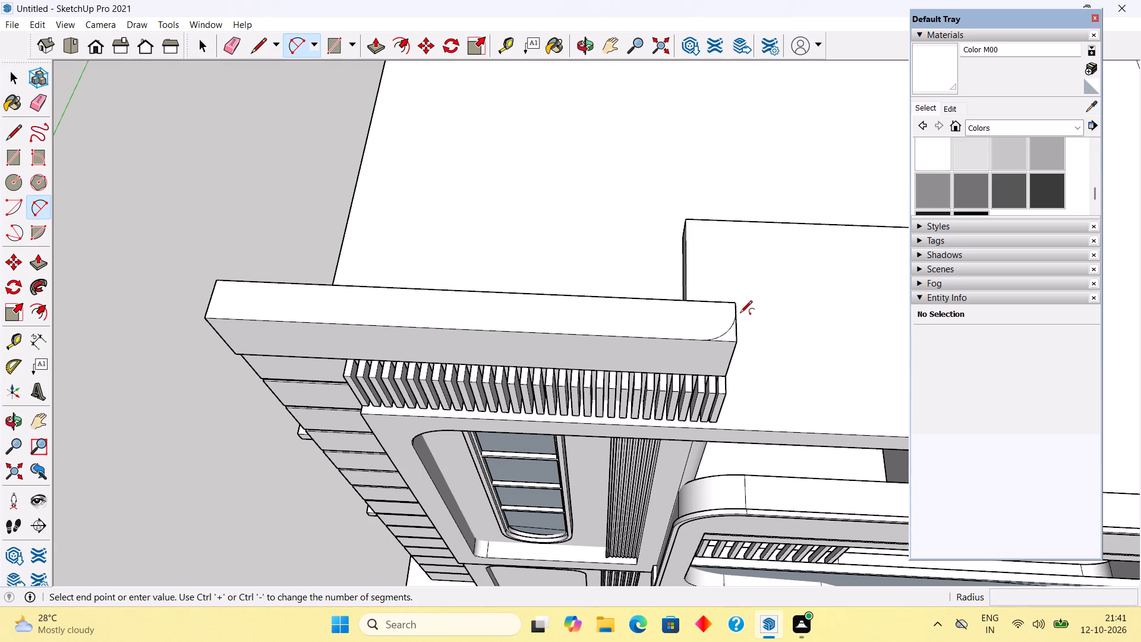
key("p")
left_click(730, 329)
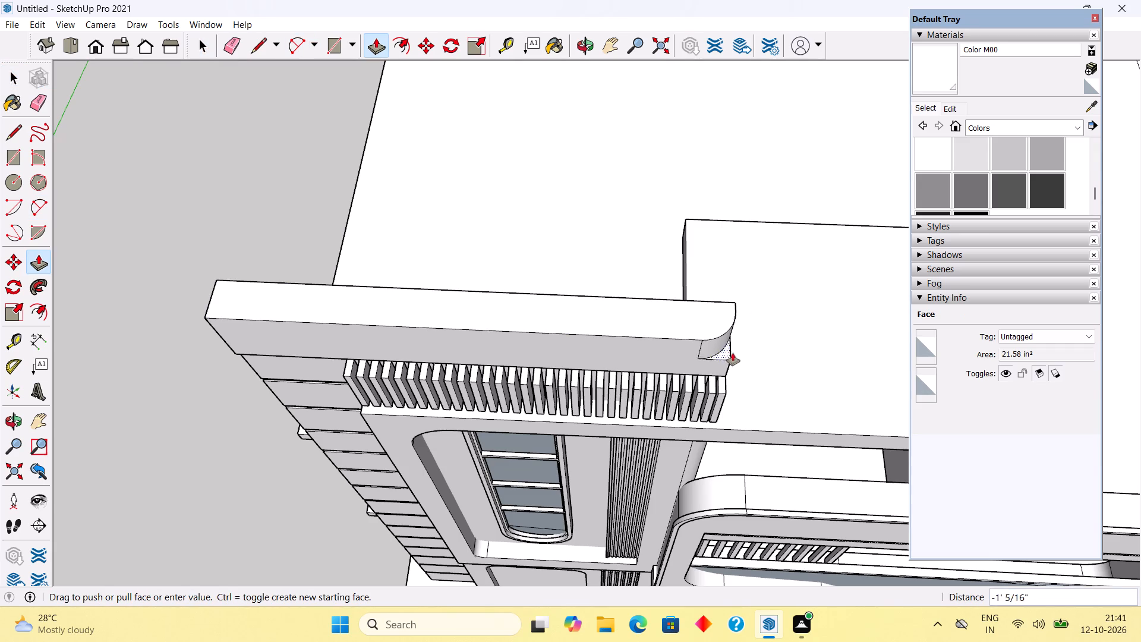
left_click(734, 364)
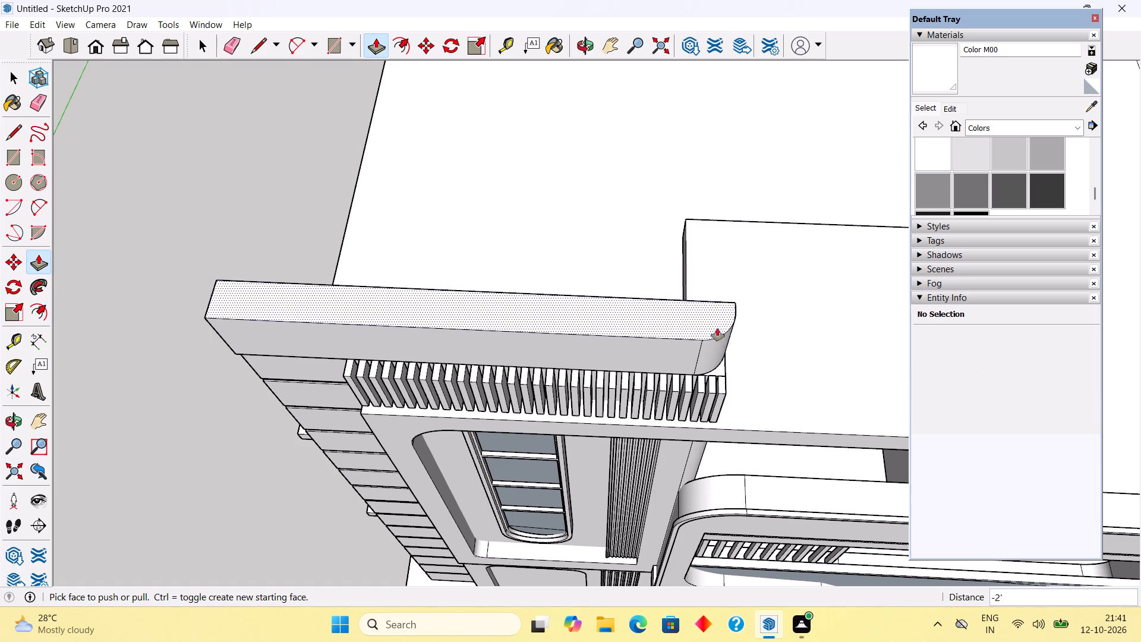
Pull the block's rear face back about 5' 4 1/4", to the rear corner of the adjoining lower roof block.
middle_click_drag(710, 295, 631, 216)
middle_click_drag(673, 250, 511, 304)
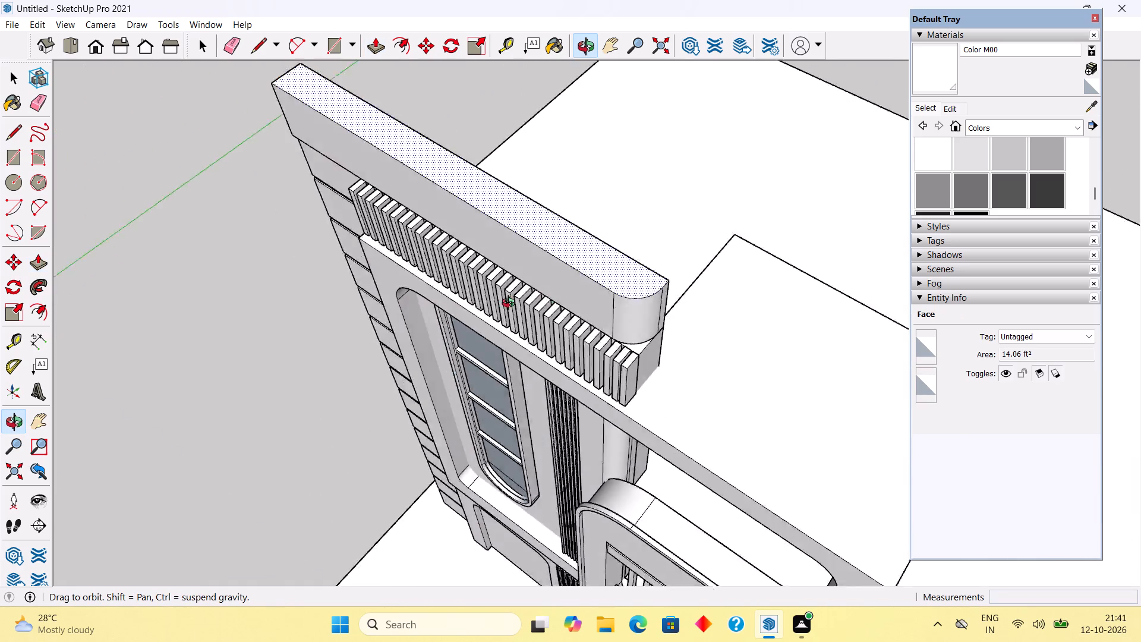
middle_click_drag(511, 304, 134, 320)
left_click(562, 291)
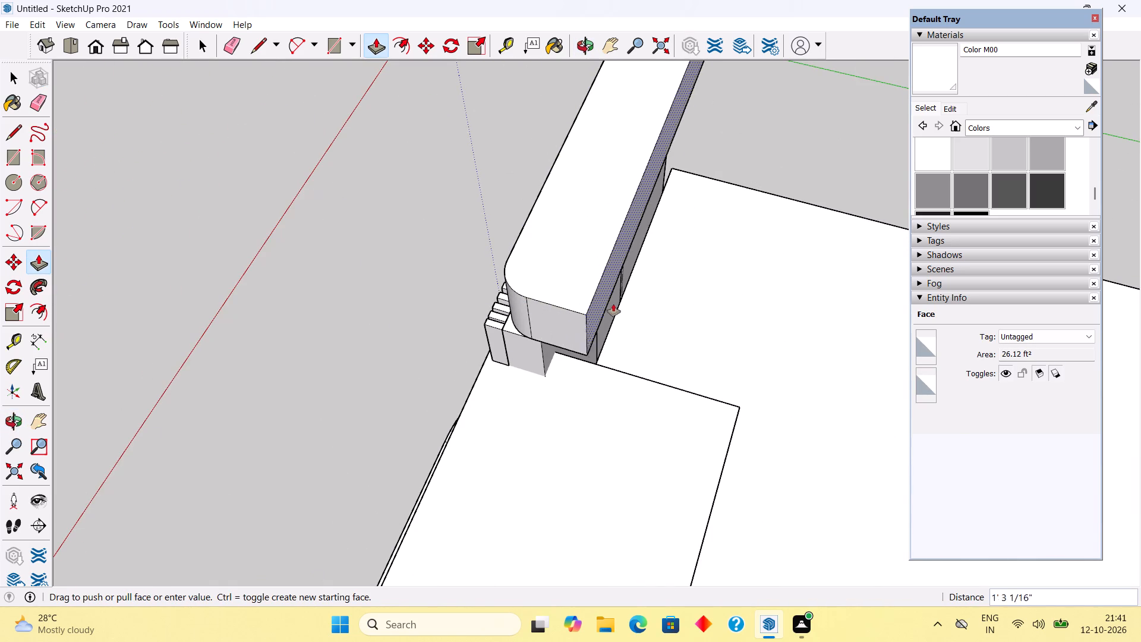
left_click(739, 411)
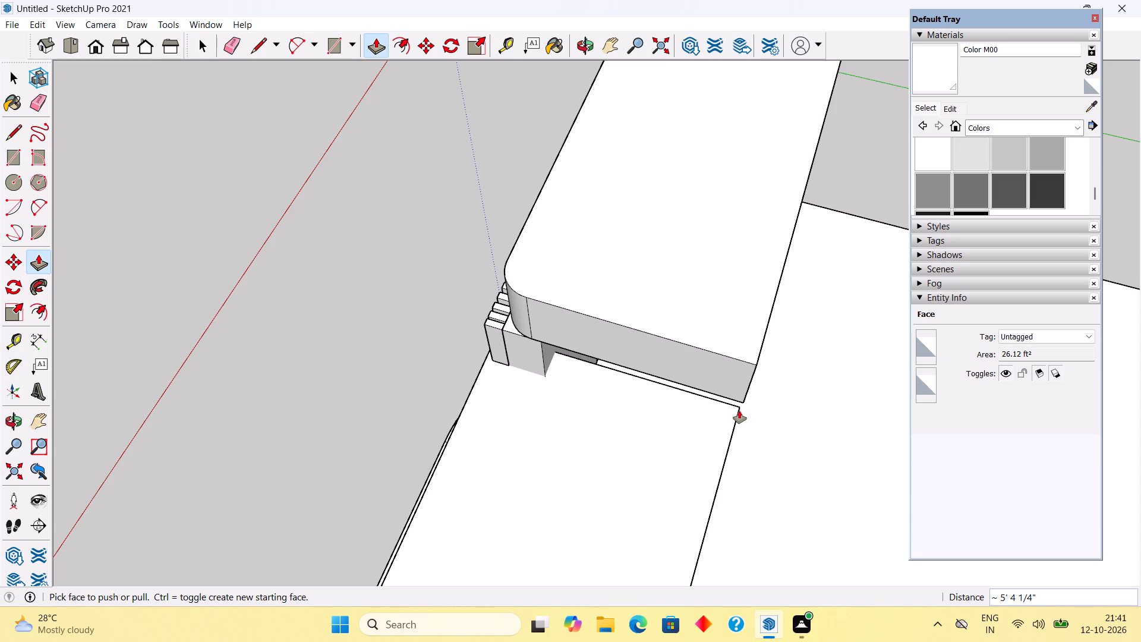
key("space")
Push/Pull the tower block's top face up 2" from a new starting face, forming a thin cap layer.
left_click(635, 303)
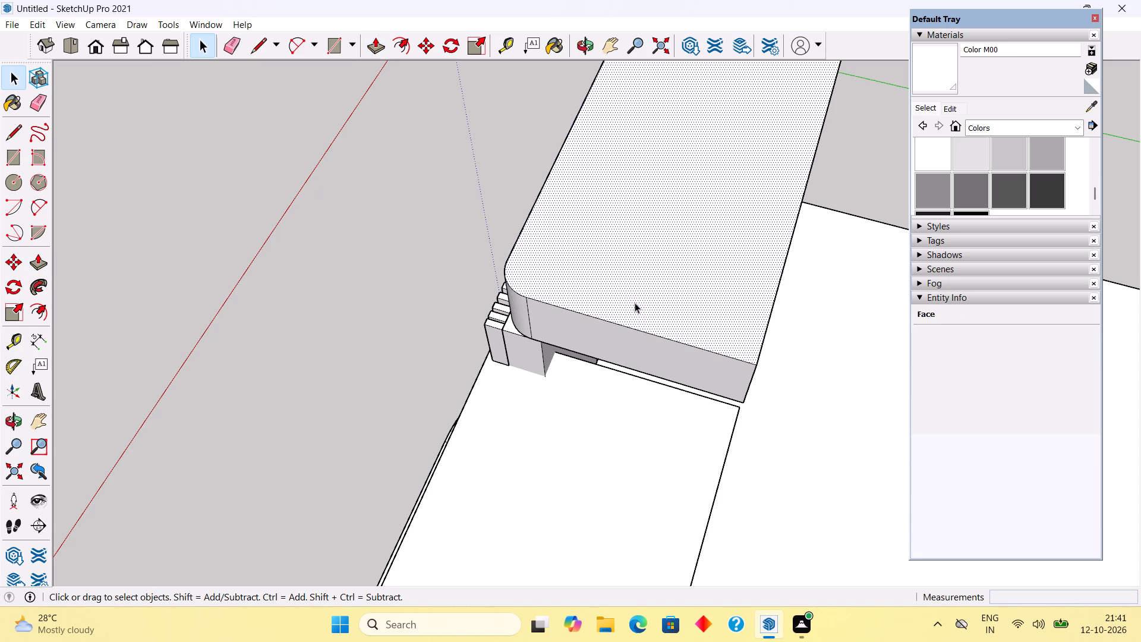
key("p")
left_click(635, 303)
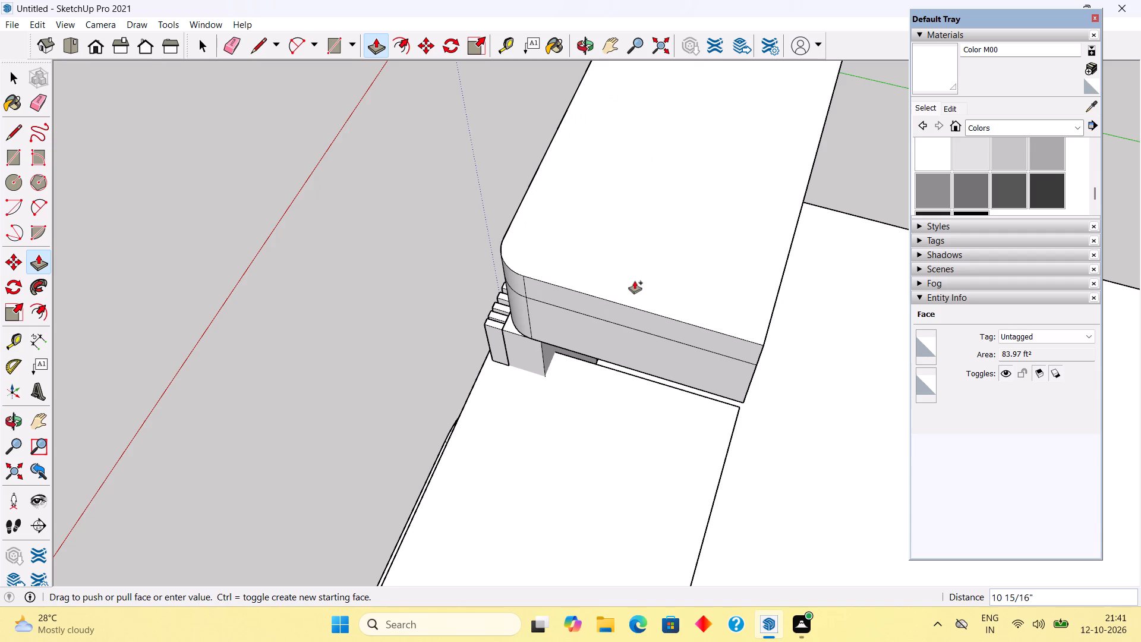
type("2\"")
key("Return")
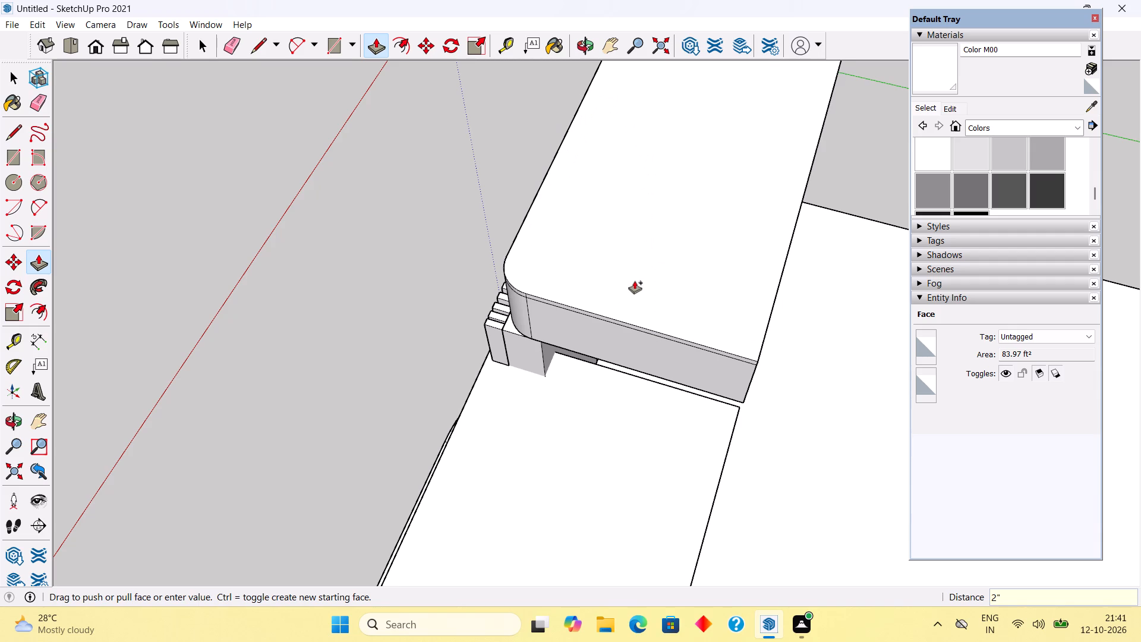
key("space")
Examine the tower's roof block and the overall house facade from several angles and distances.
scroll(635, 281, "down", 5)
middle_click_drag(567, 350, 956, 238)
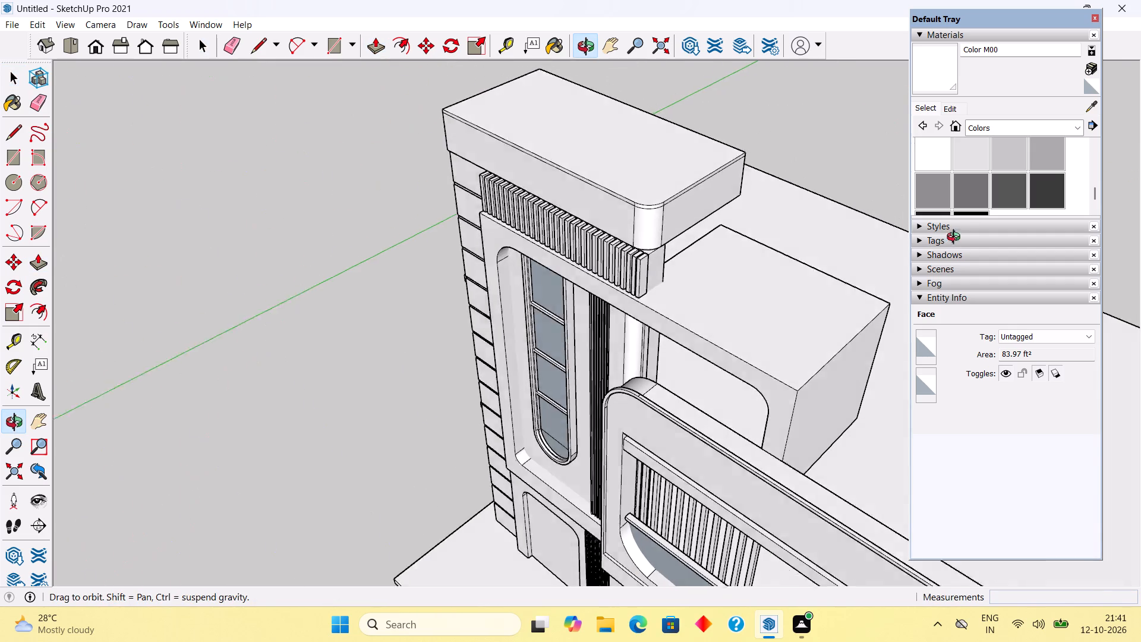
middle_click_drag(956, 238, 969, 231)
scroll(969, 231, "down", 4)
scroll(598, 311, "down", 6)
middle_click_drag(670, 326, 870, 153)
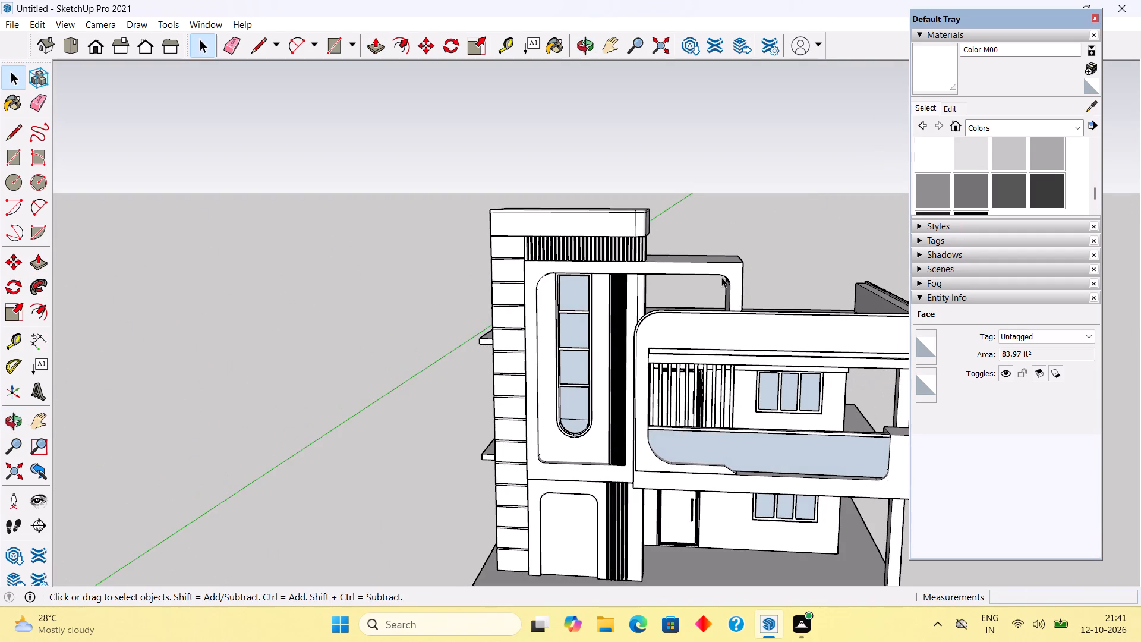
scroll(520, 236, "up", 6)
middle_click_drag(515, 225, 609, 245)
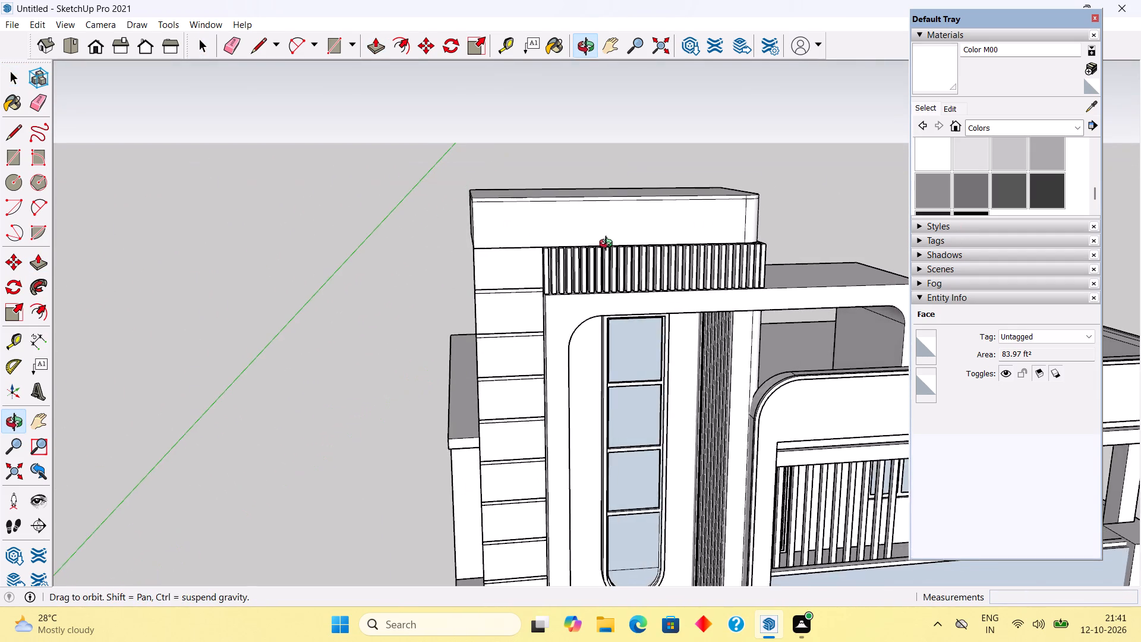
middle_click_drag(609, 245, 609, 245)
scroll(609, 245, "up", 1)
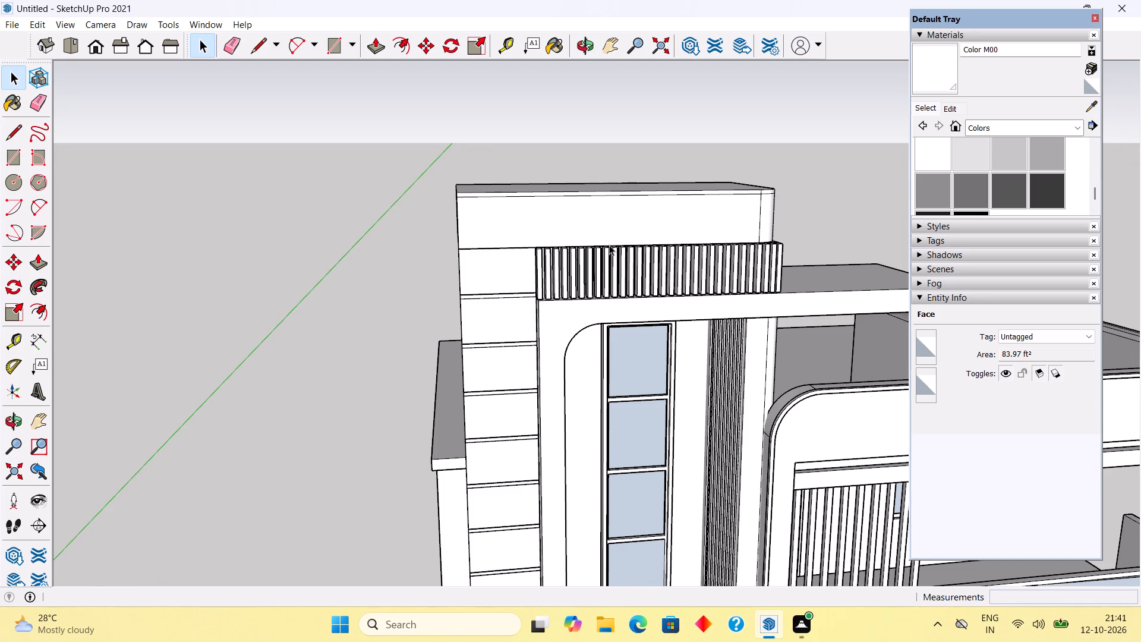
scroll(603, 265, "down", 13)
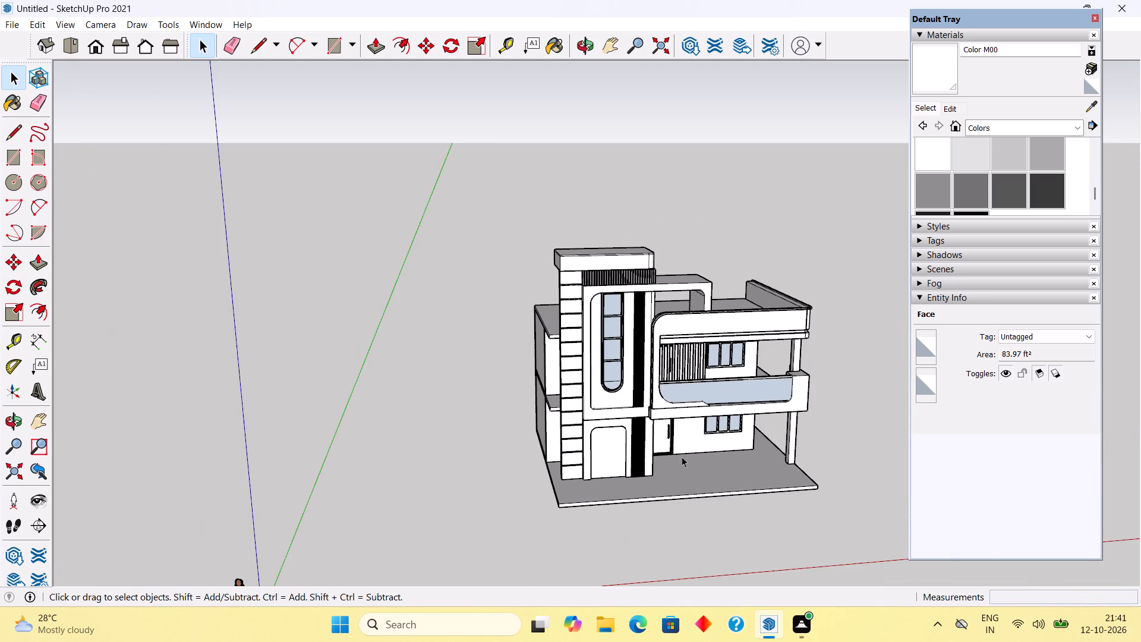
Open the intermediate floor slab's group and push its side end face behind the tower inward about 1' 5 1/4".
middle_click_drag(711, 493, 620, 404)
scroll(621, 405, "up", 3)
middle_click_drag(597, 430, 893, 468)
scroll(368, 411, "up", 1)
middle_click_drag(371, 419, 588, 448)
scroll(606, 427, "up", 4)
triple_click(612, 419)
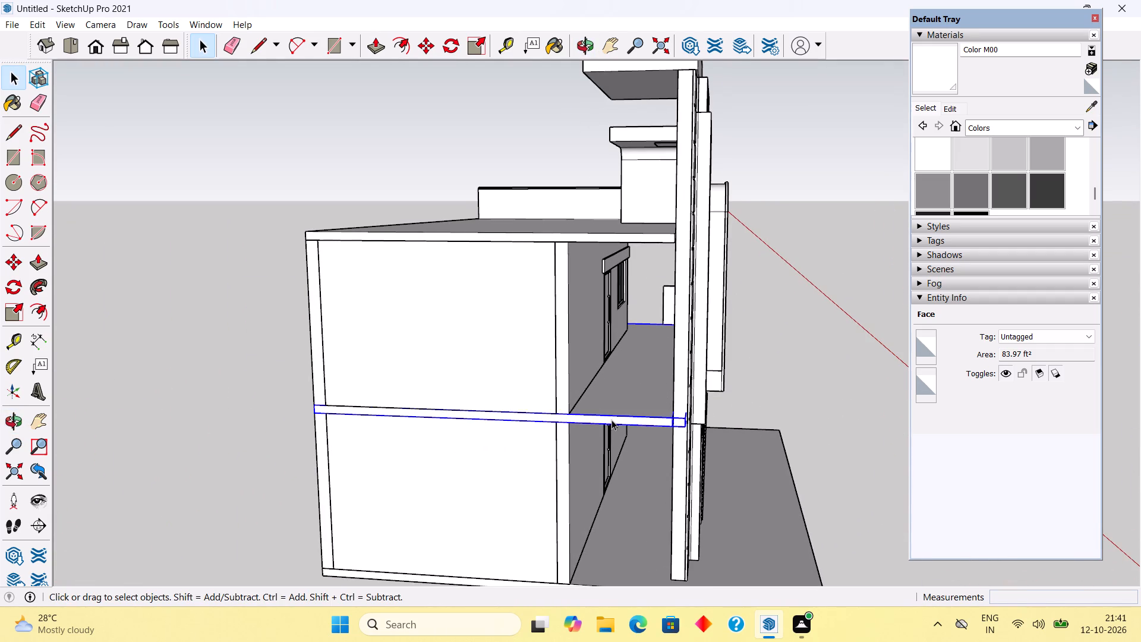
scroll(612, 420, "up", 4)
key("p")
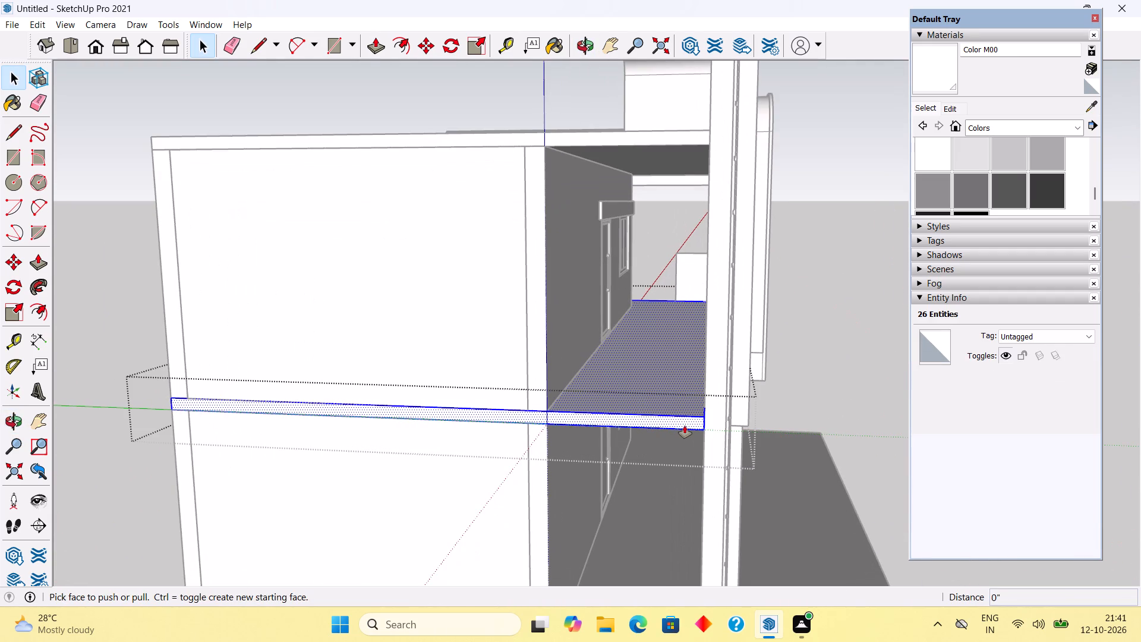
left_click(685, 426)
left_click(706, 409)
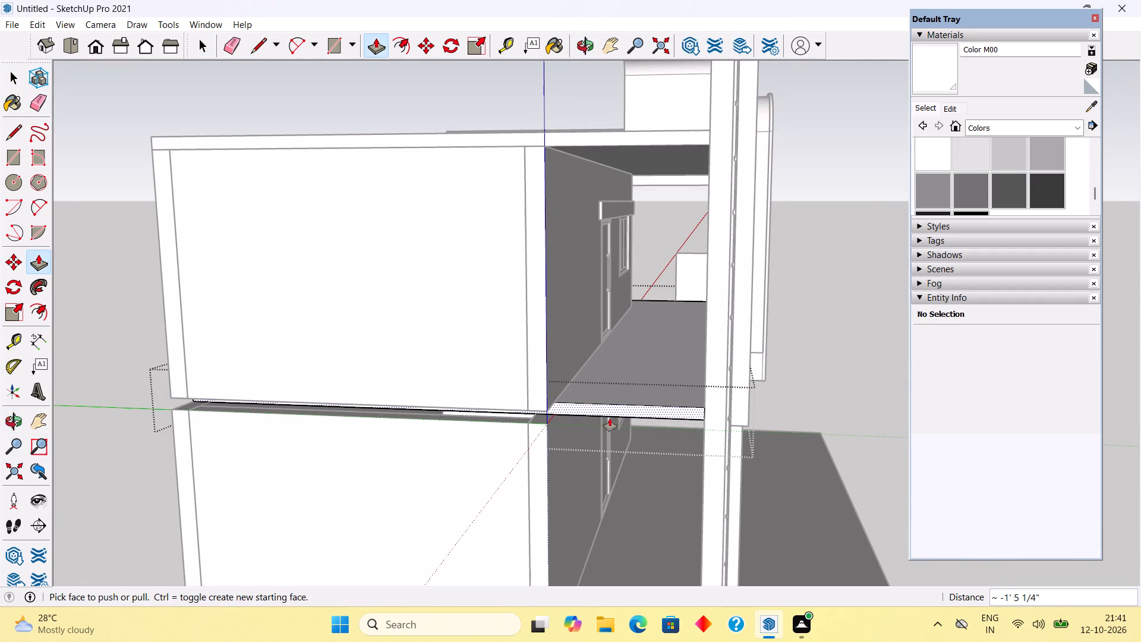
Open the ground-floor front wall's group and push its end face behind the tower inward about 1' 5 1/4".
triple_click(538, 448)
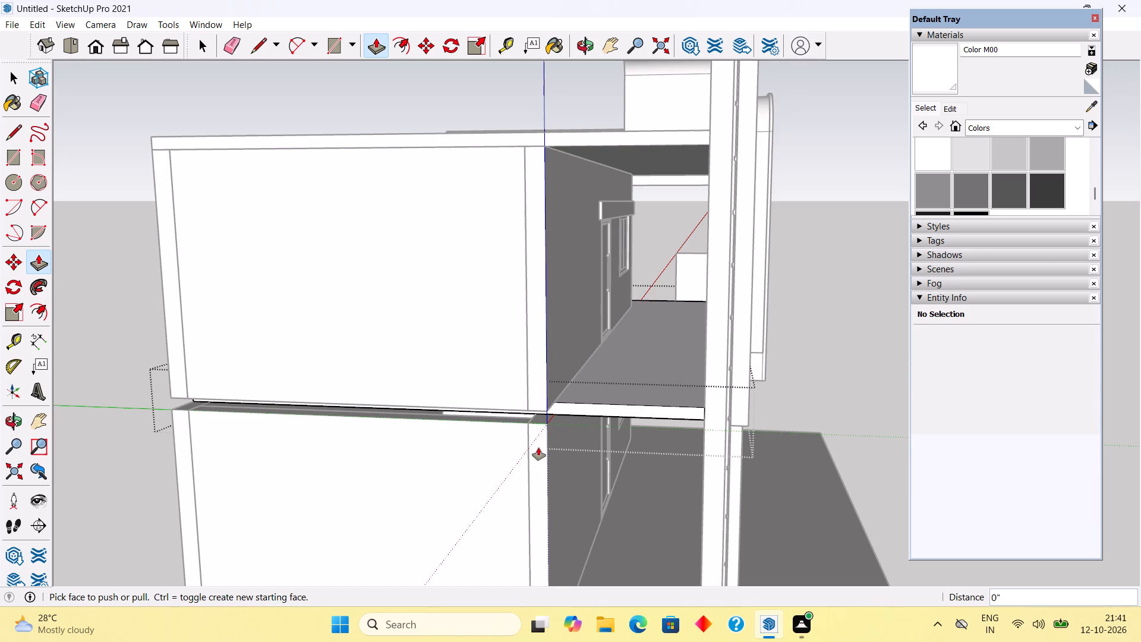
key("space")
triple_click(538, 448)
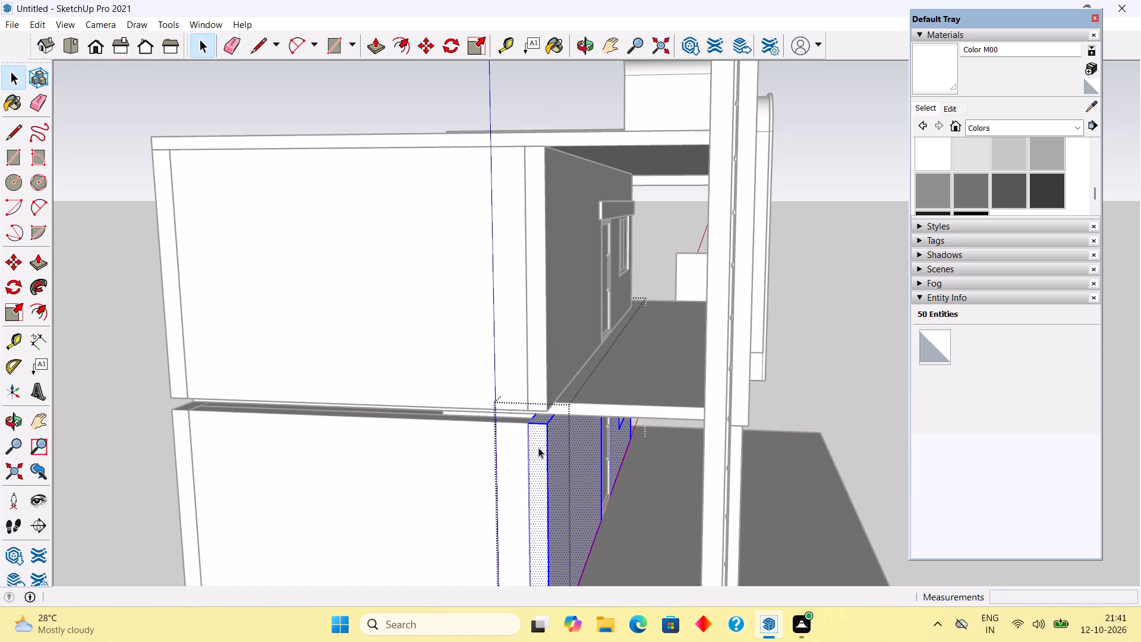
key("p")
left_click(538, 448)
left_click(650, 413)
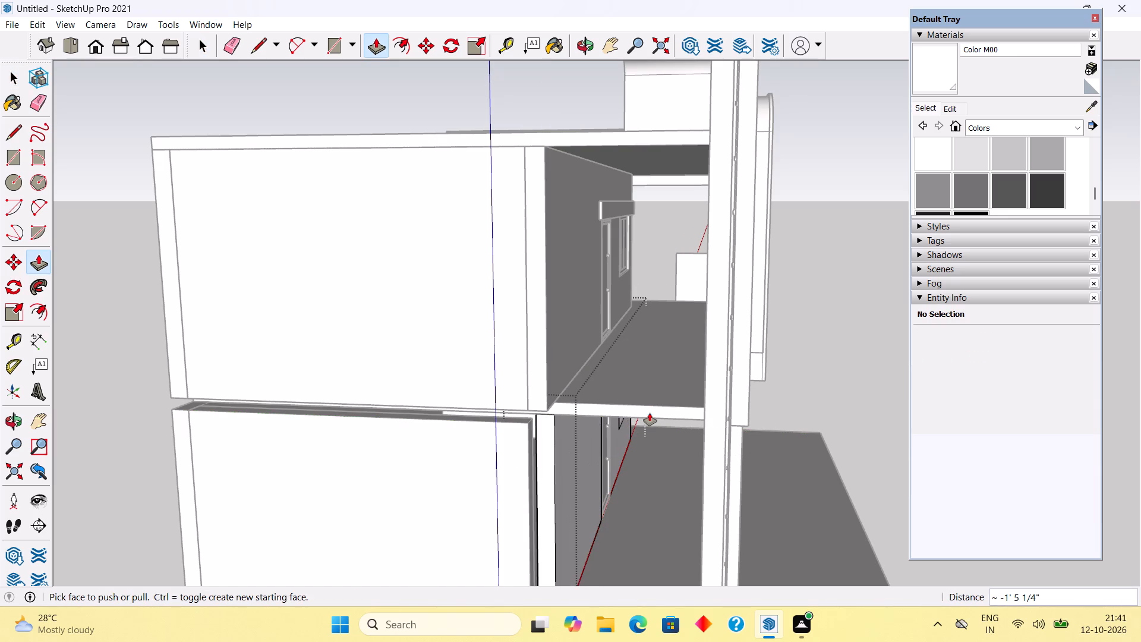
key("space")
Open the upper-floor front wall's group and push its end face behind the tower inward about 1' 5 1/4".
triple_click(546, 394)
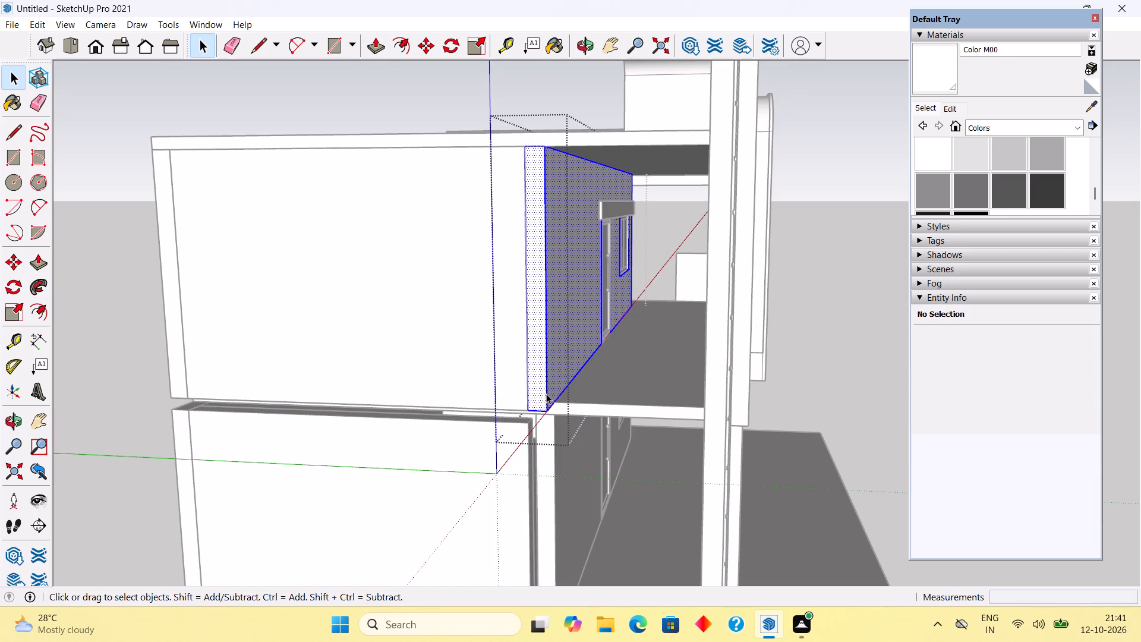
left_click(540, 396)
key("p")
left_click(540, 396)
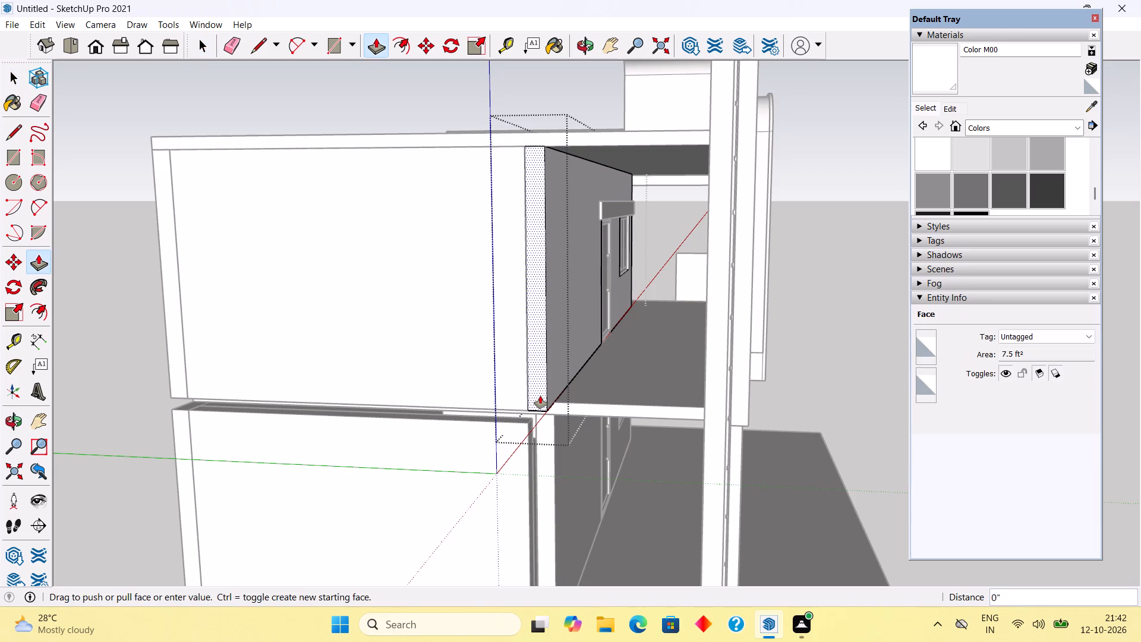
left_click(574, 408)
Open the ground-floor base slab's group and push its side end face inward, flush with the set-back front wall end.
scroll(407, 393, "down", 3)
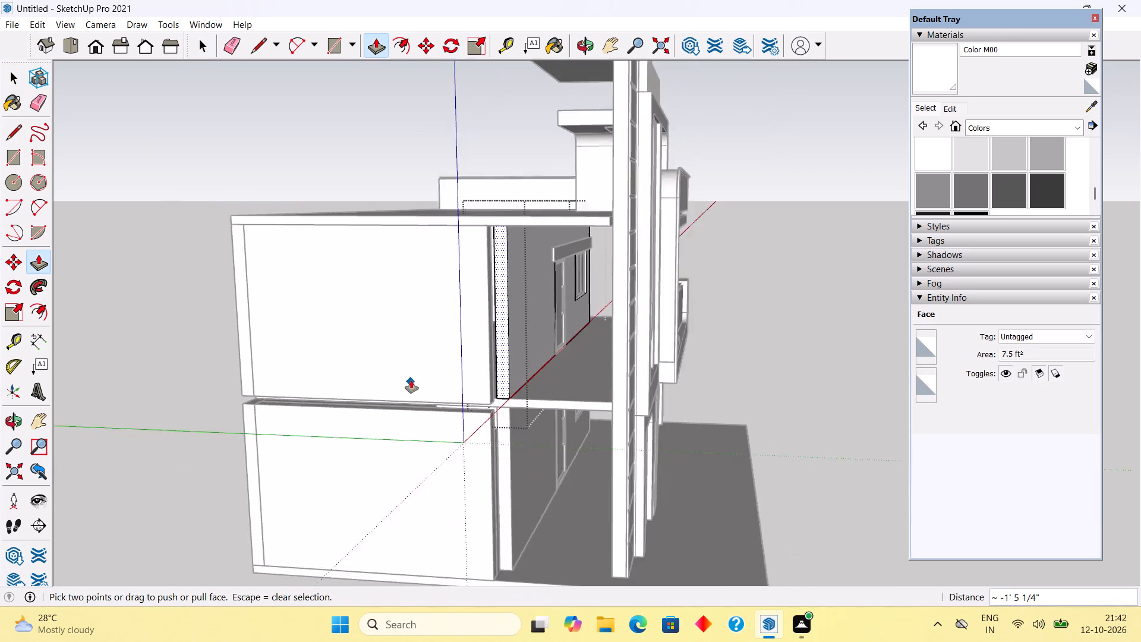
scroll(411, 380, "down", 5)
middle_click_drag(381, 498, 472, 450)
scroll(553, 531, "up", 2)
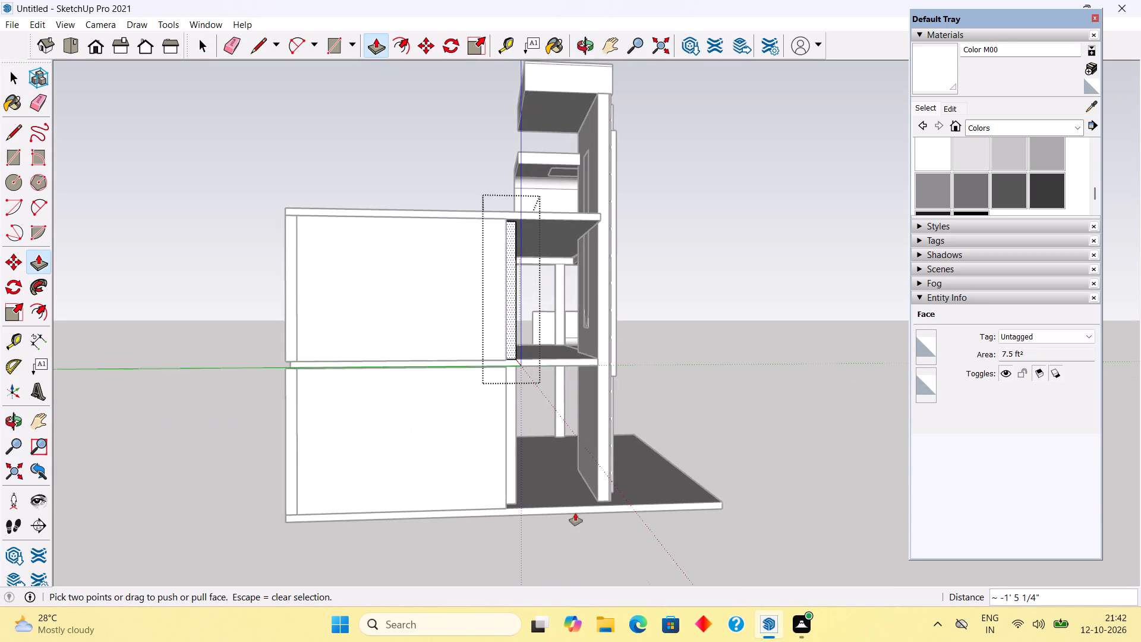
middle_click_drag(576, 496, 536, 547)
scroll(525, 541, "up", 5)
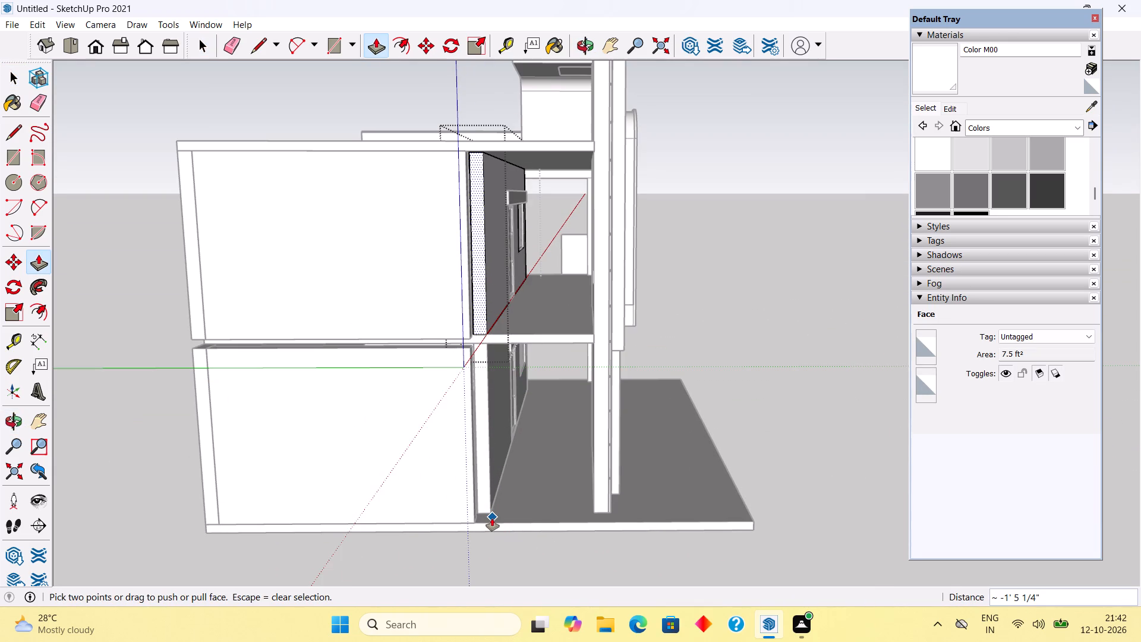
key("space")
triple_click(499, 529)
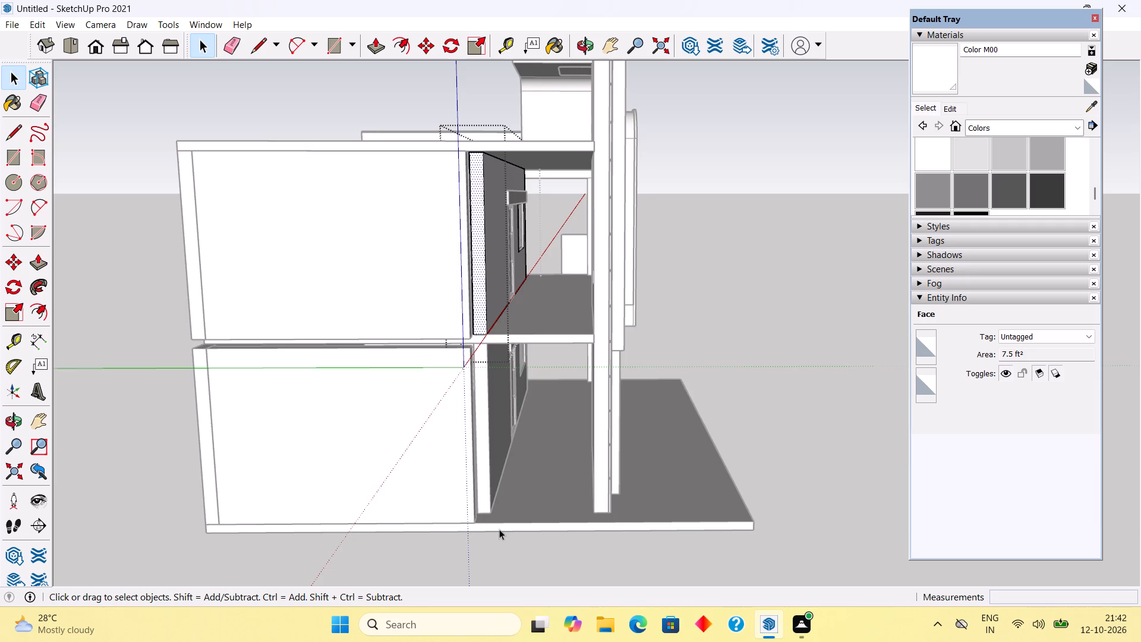
key("p")
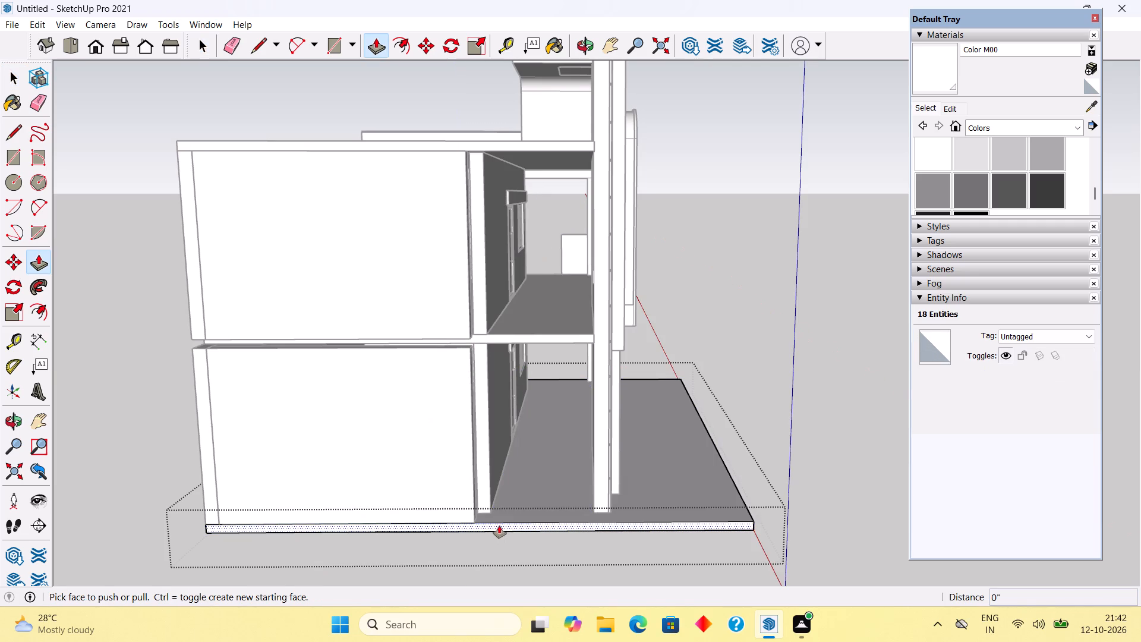
left_click(499, 525)
left_click(492, 511)
key("space")
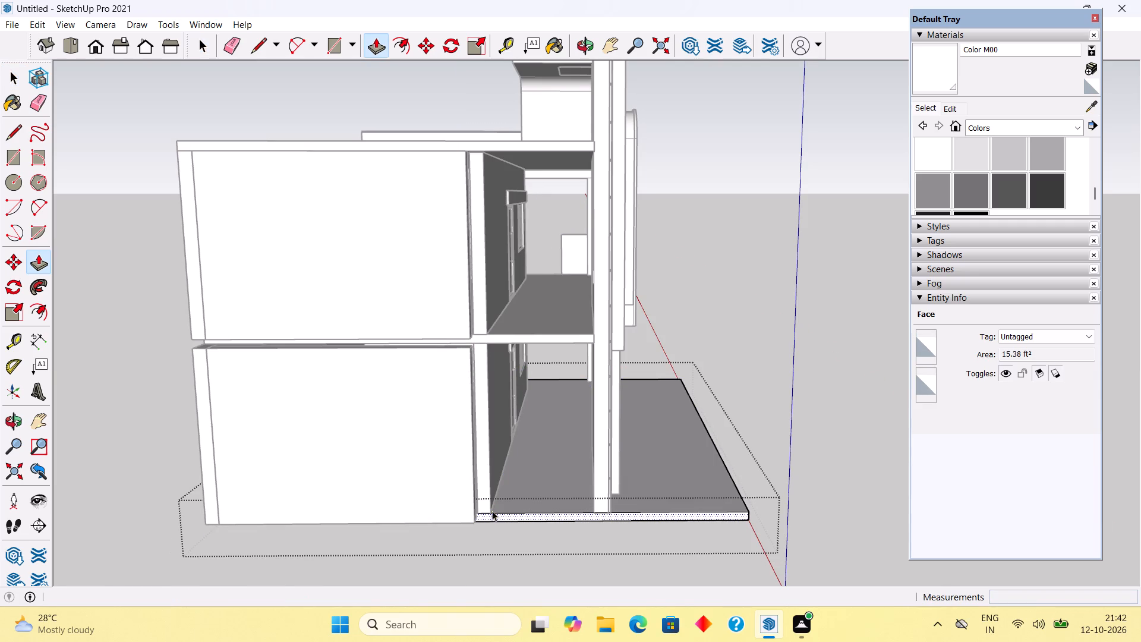
Open the ground-floor rear wall's group and push its end face inward about 1' 5 1/4".
middle_click_drag(341, 440, 471, 438)
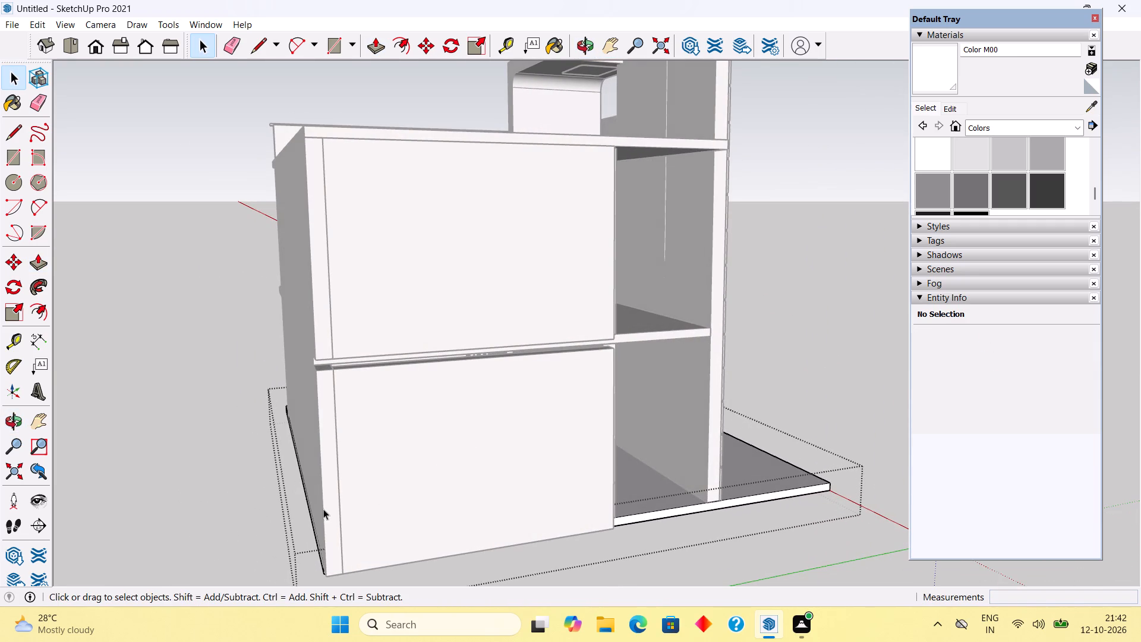
scroll(329, 487, "down", 3)
middle_click_drag(340, 527, 346, 449)
scroll(318, 495, "up", 4)
triple_click(326, 474)
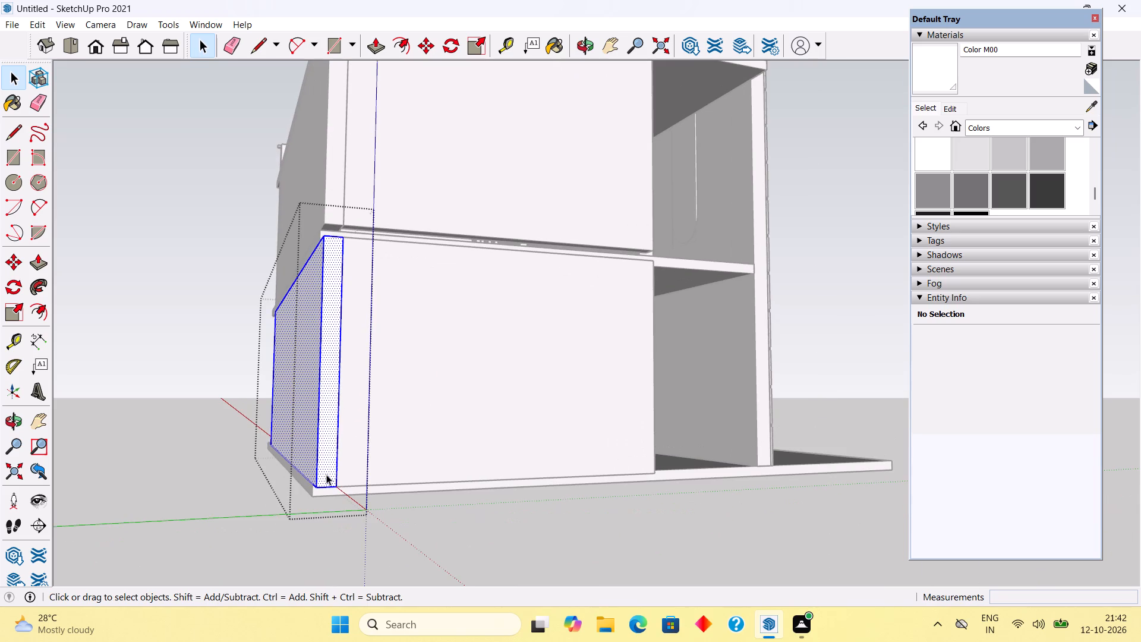
key("p")
left_click(326, 474)
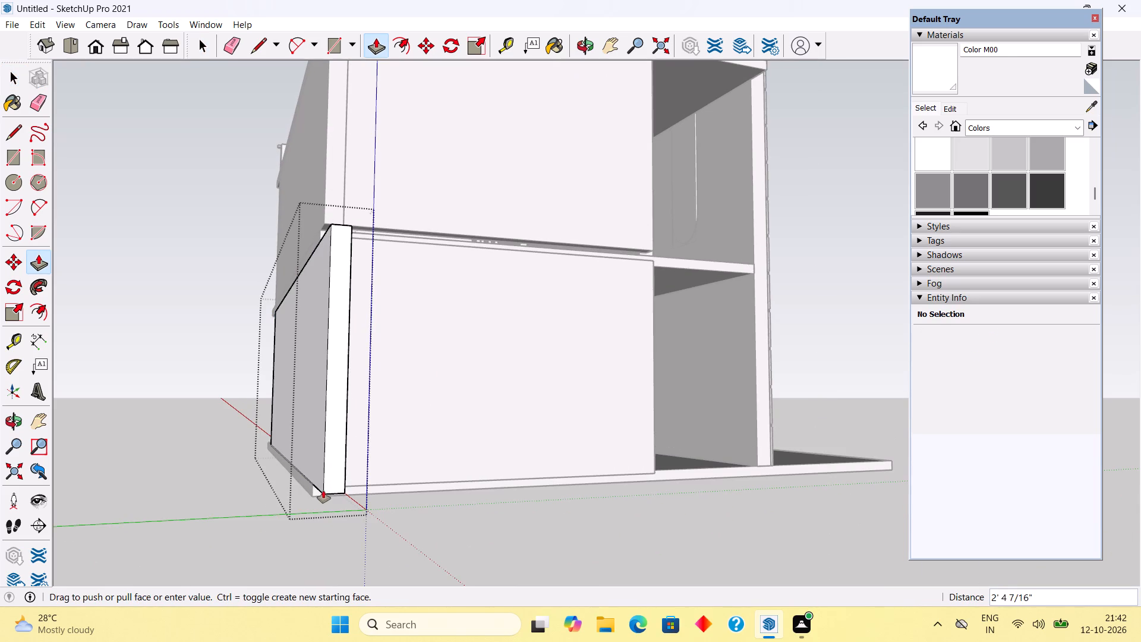
left_click(320, 493)
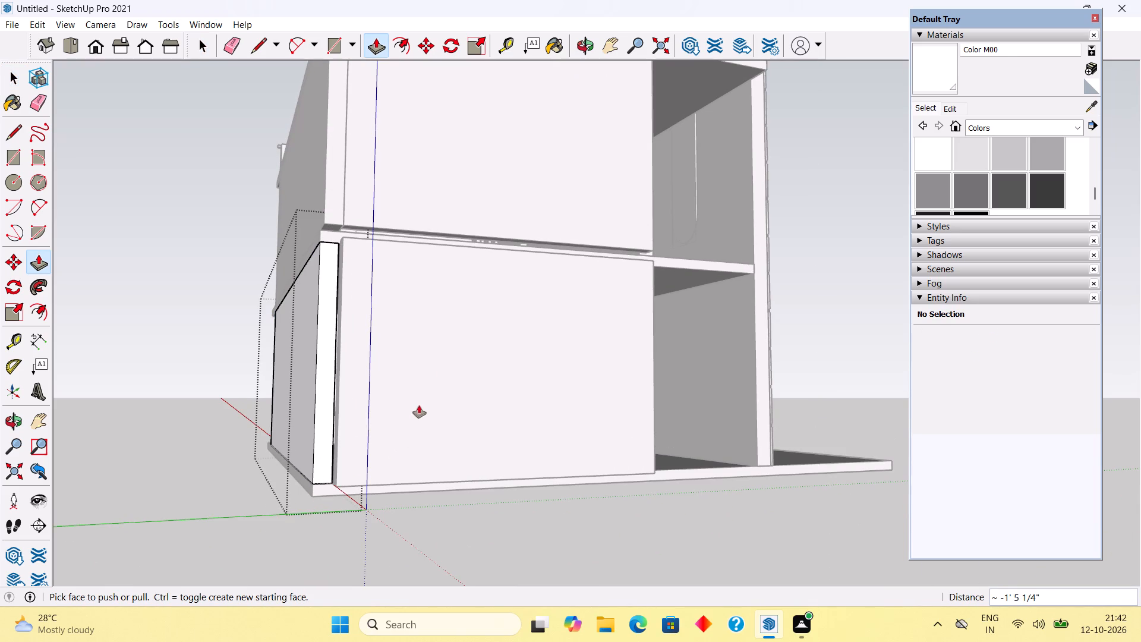
Open the upper-floor rear wall's group, push its end face inward about 1' 5 1/4", and close the group.
middle_click_drag(386, 375, 387, 509)
key("space")
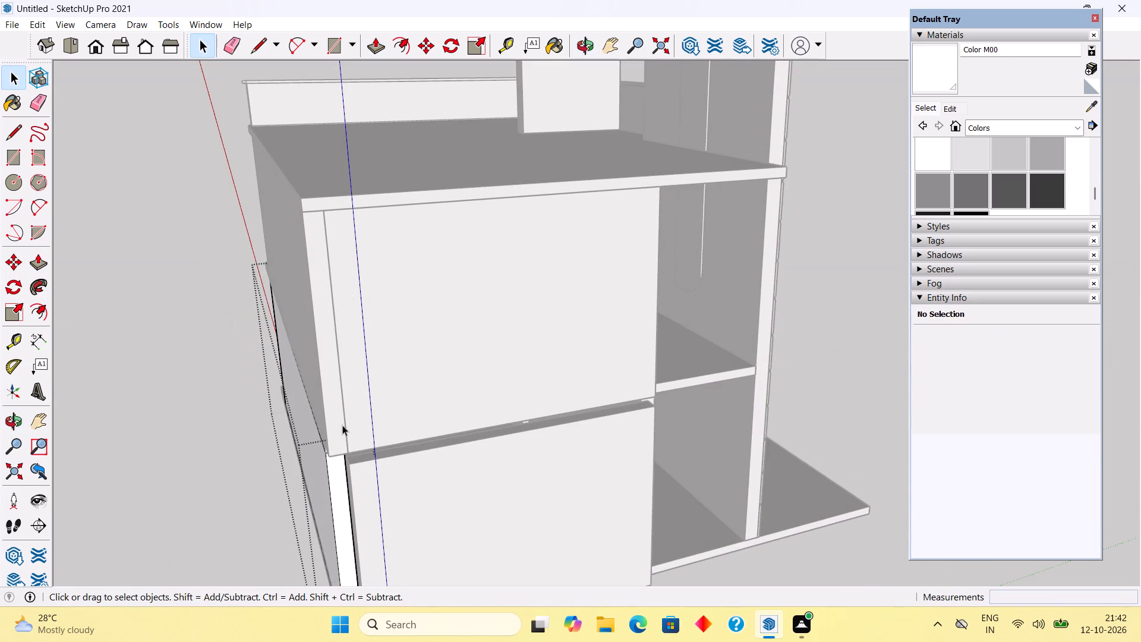
triple_click(342, 425)
key("p")
left_click(342, 425)
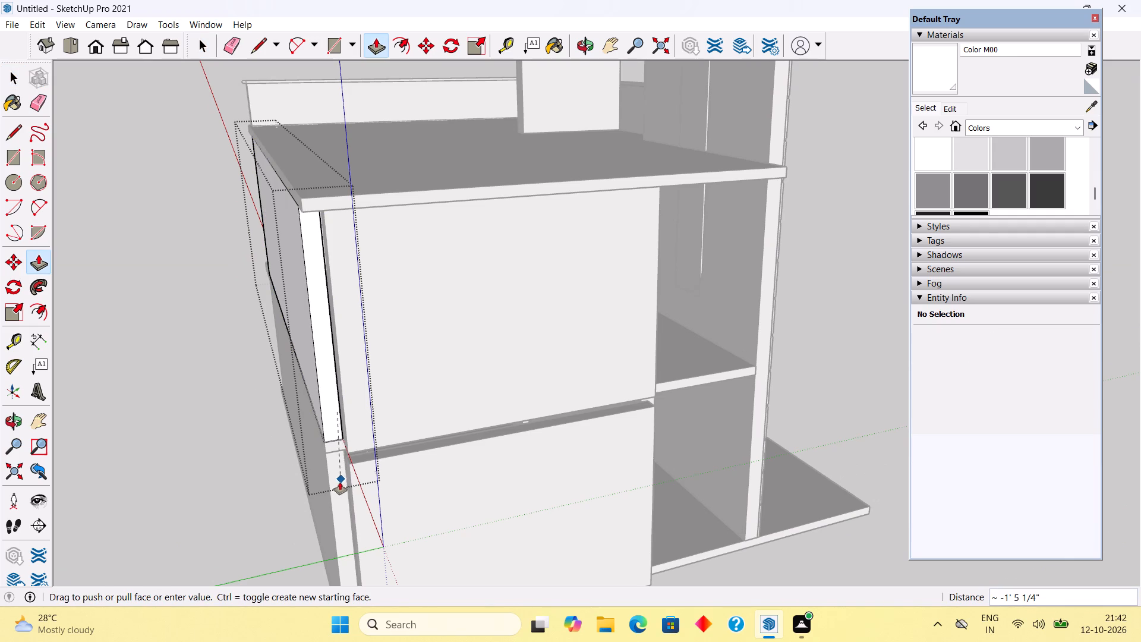
left_click(339, 484)
key("space")
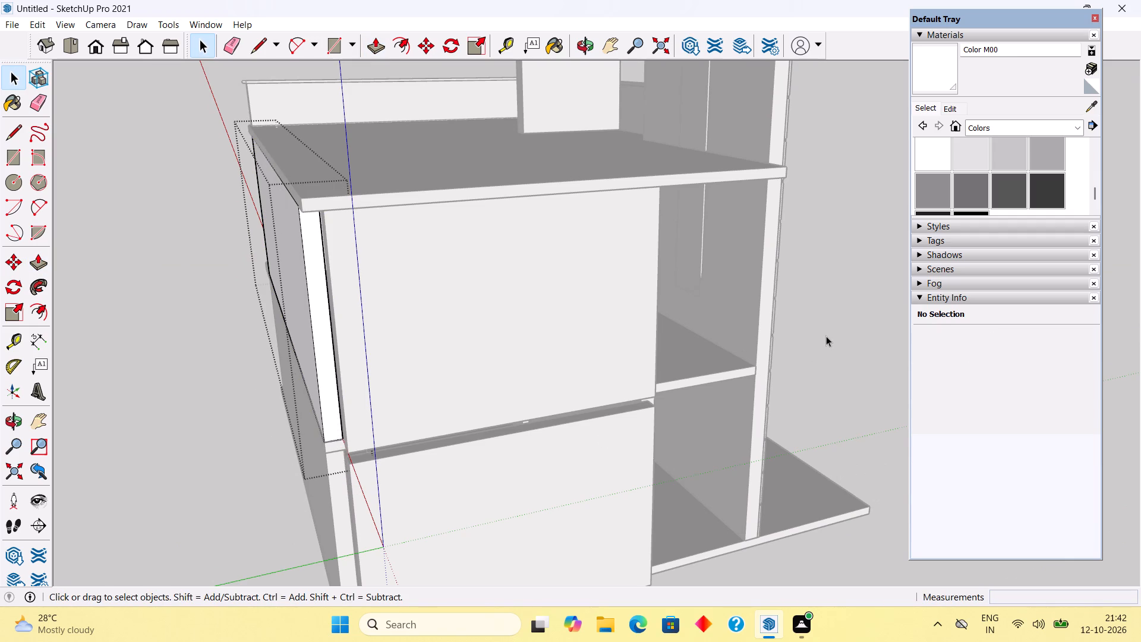
left_click(828, 333)
Move the ground-floor side wall inward about 1' 5 1/4" so its corner meets the set-back front wall end.
middle_click_drag(738, 416, 447, 417)
scroll(395, 511, "up", 7)
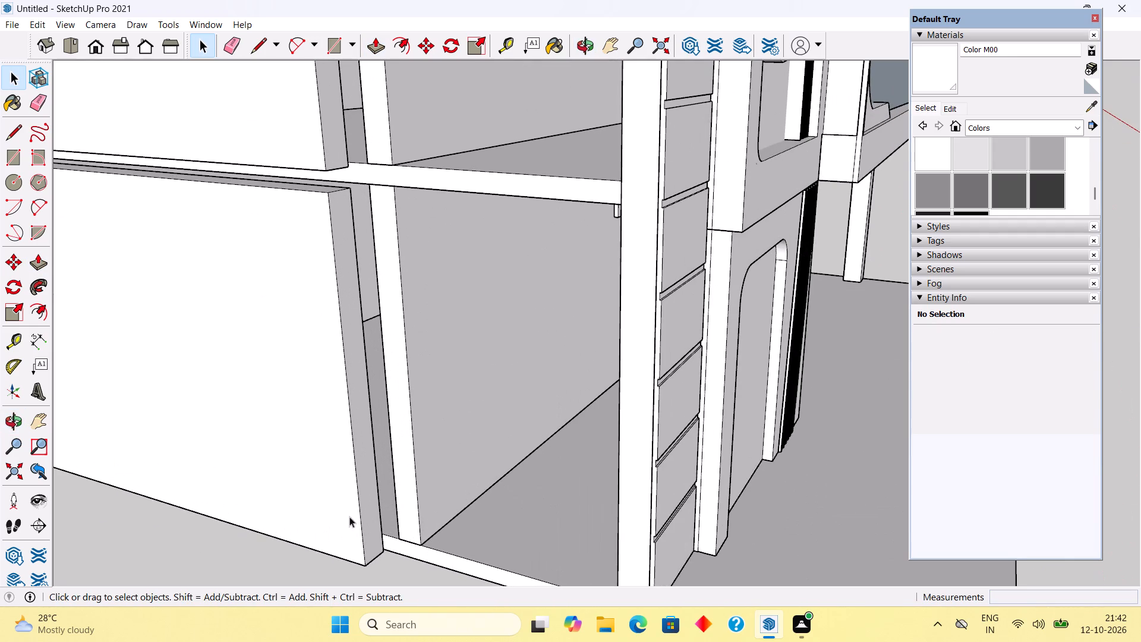
left_click(334, 508)
middle_click_drag(506, 524, 431, 517)
scroll(378, 512, "up", 2)
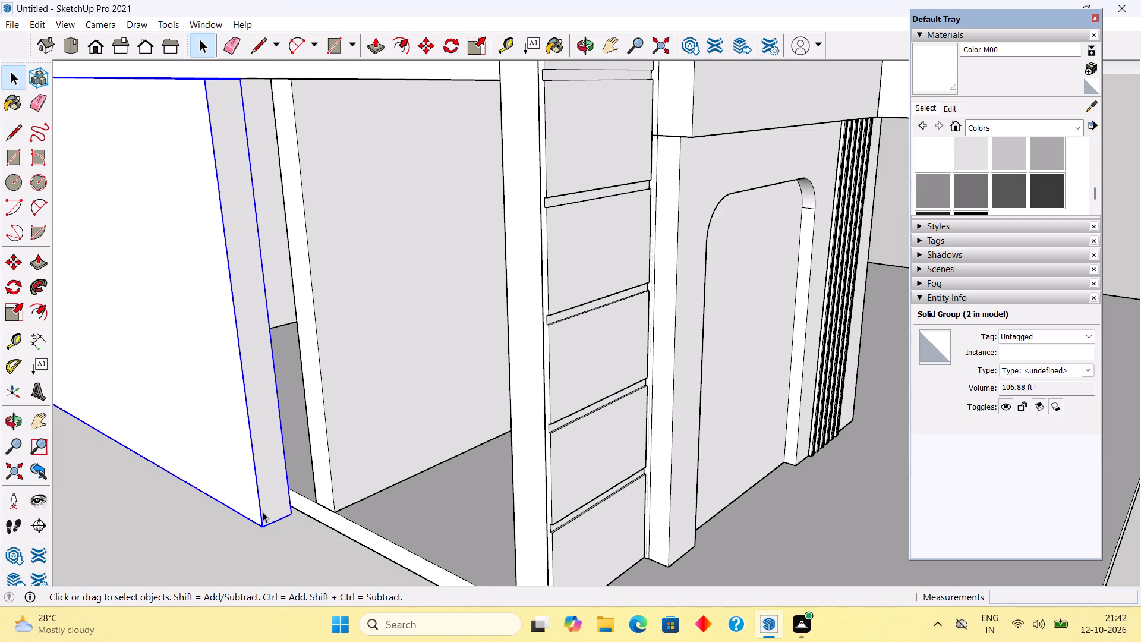
key("m")
left_click(261, 527)
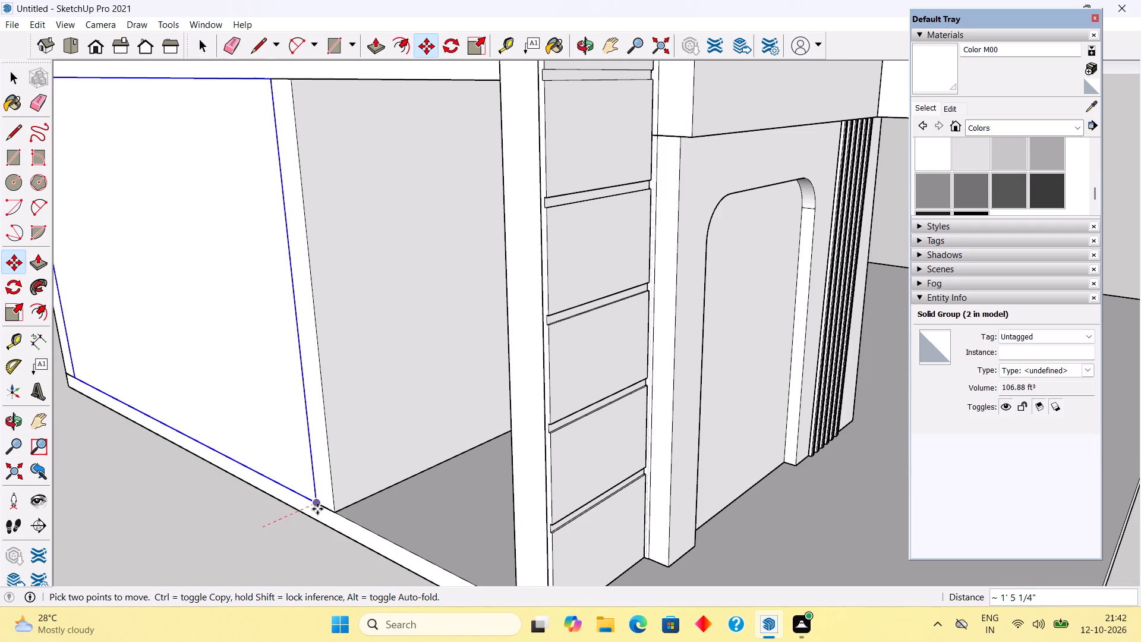
left_click(317, 508)
scroll(317, 508, "down", 10)
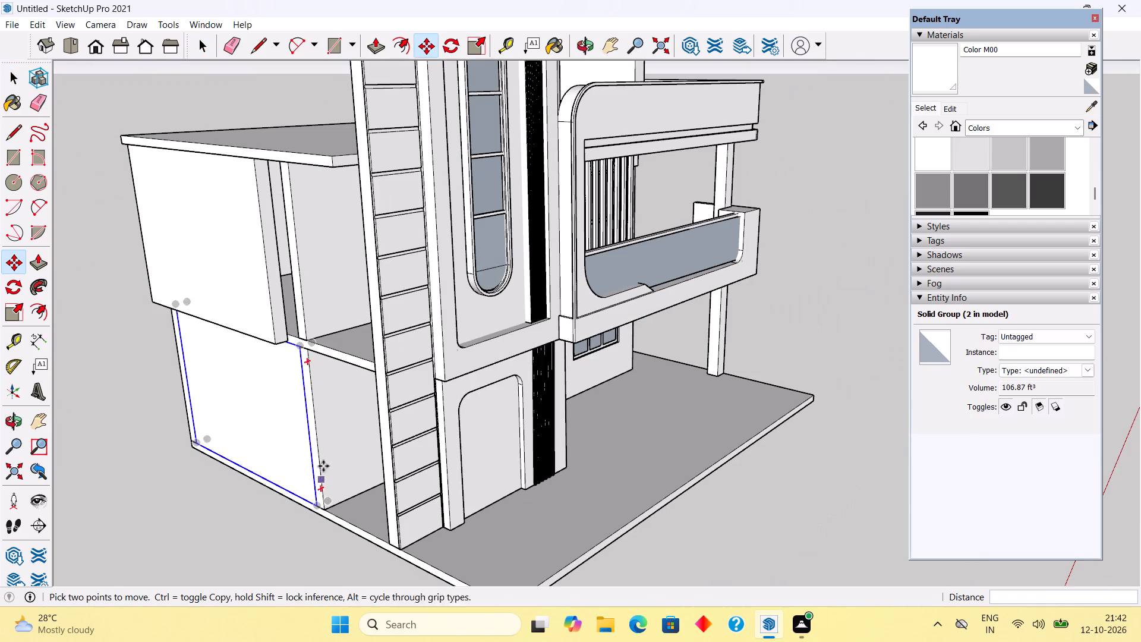
Move the upper-floor side wall inward about 1' 5 1/4" so its corner meets the set-back front wall end.
key("space")
left_click(285, 333)
scroll(281, 336, "up", 5)
key("m")
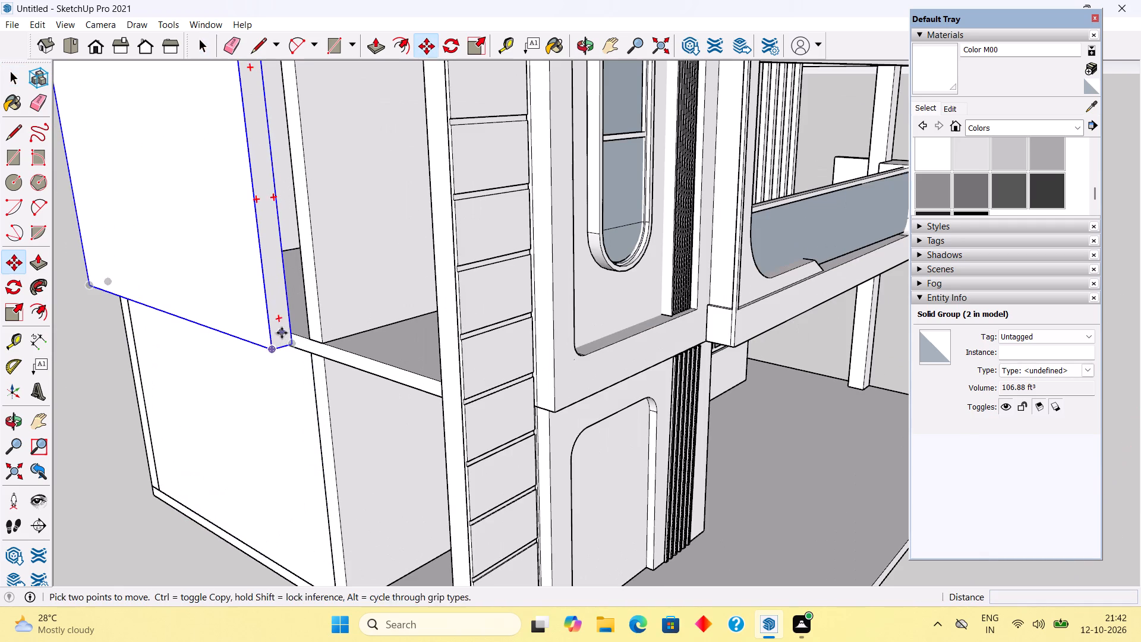
left_click(270, 350)
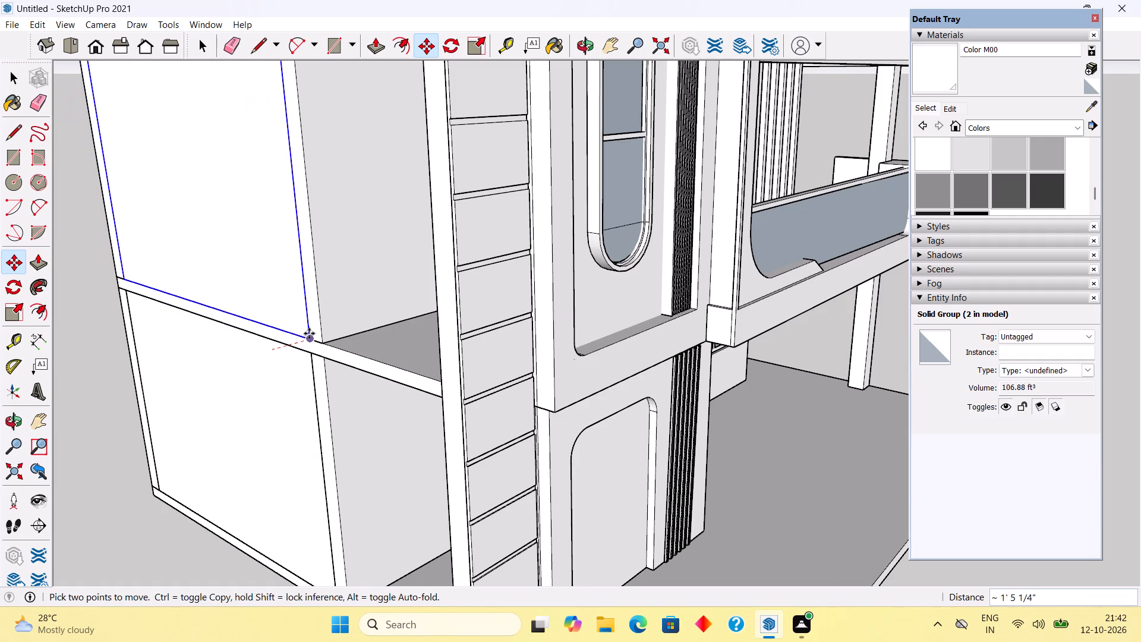
left_click(309, 333)
key("space")
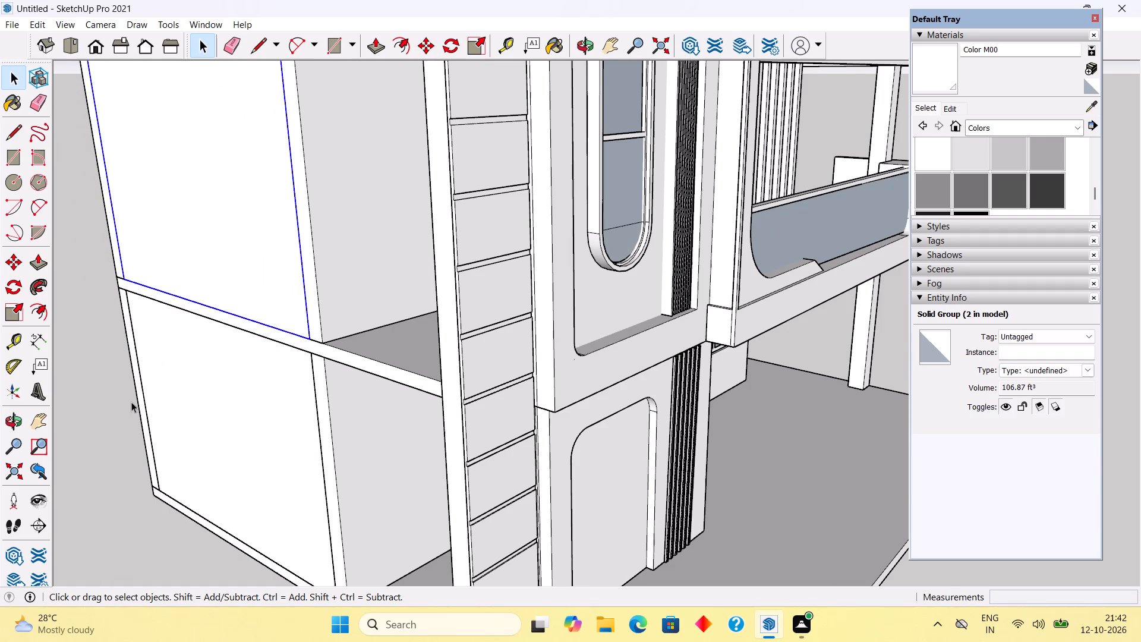
left_click(131, 402)
Open the roof slab's group, push its side end face inward about 1' 5 1/4", and close the group.
scroll(480, 327, "down", 12)
middle_click_drag(609, 382, 418, 375)
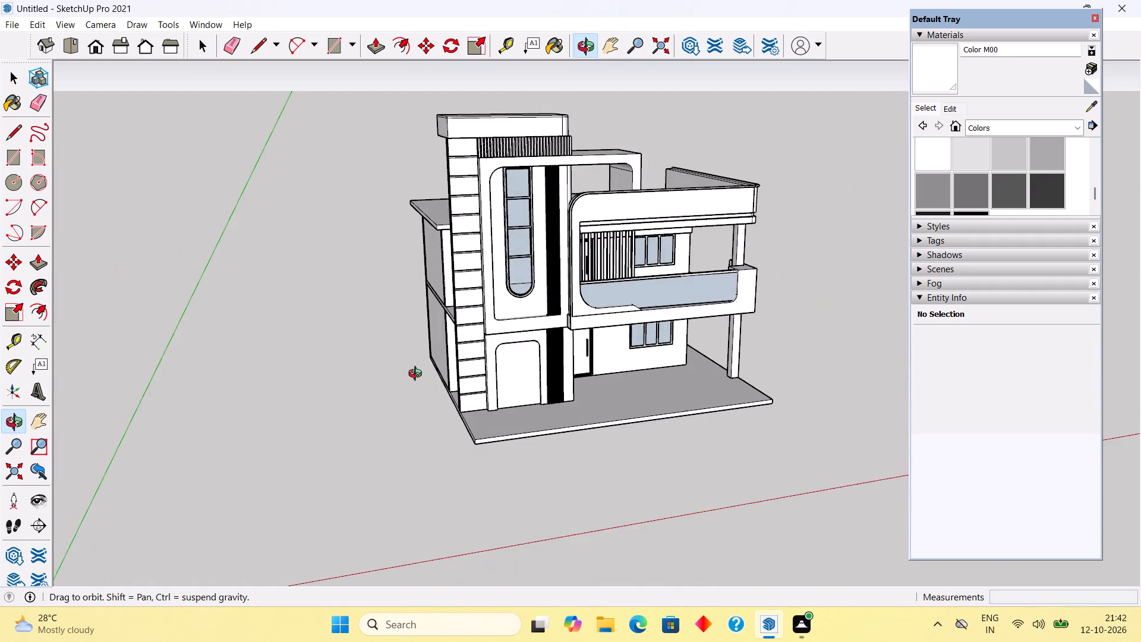
middle_click_drag(418, 375, 782, 351)
scroll(462, 281, "up", 5)
triple_click(459, 210)
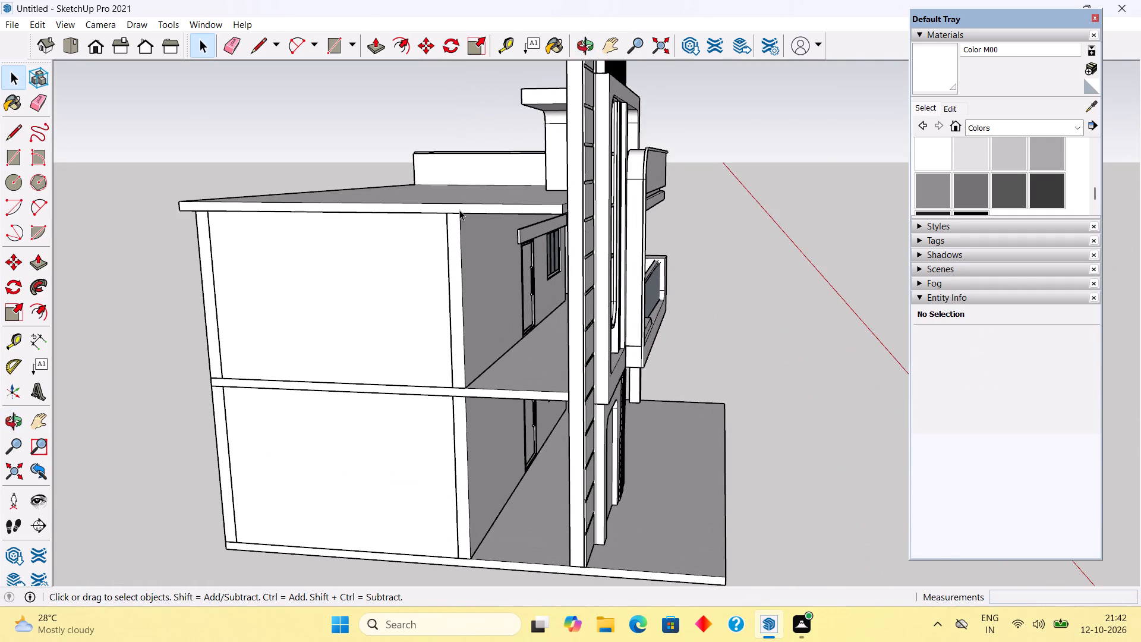
key("p")
left_click(471, 209)
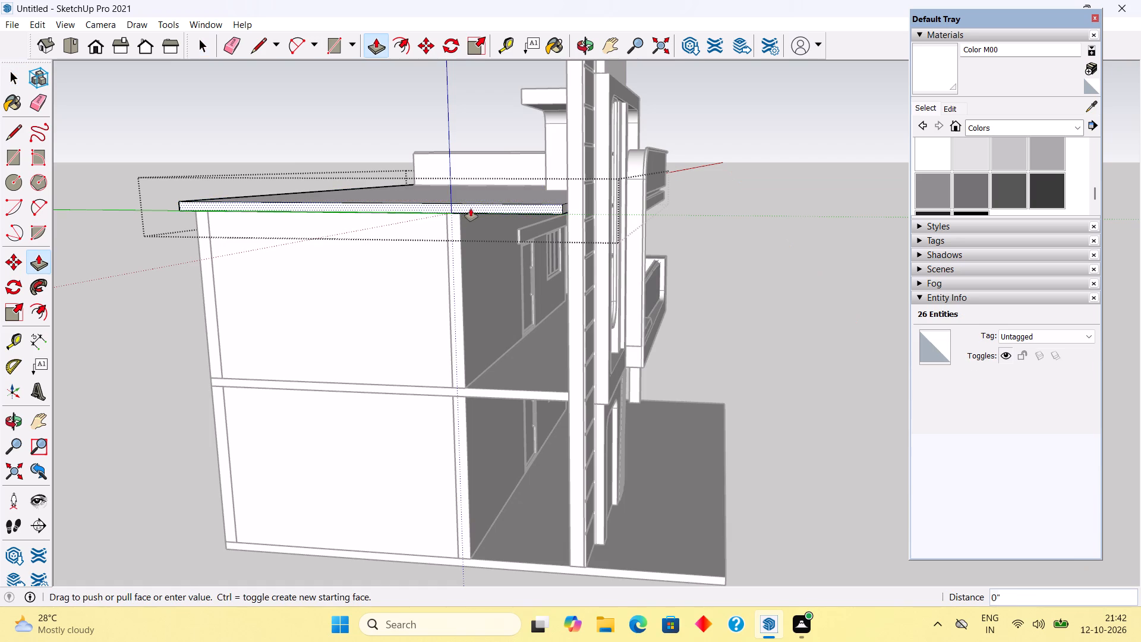
left_click(578, 208)
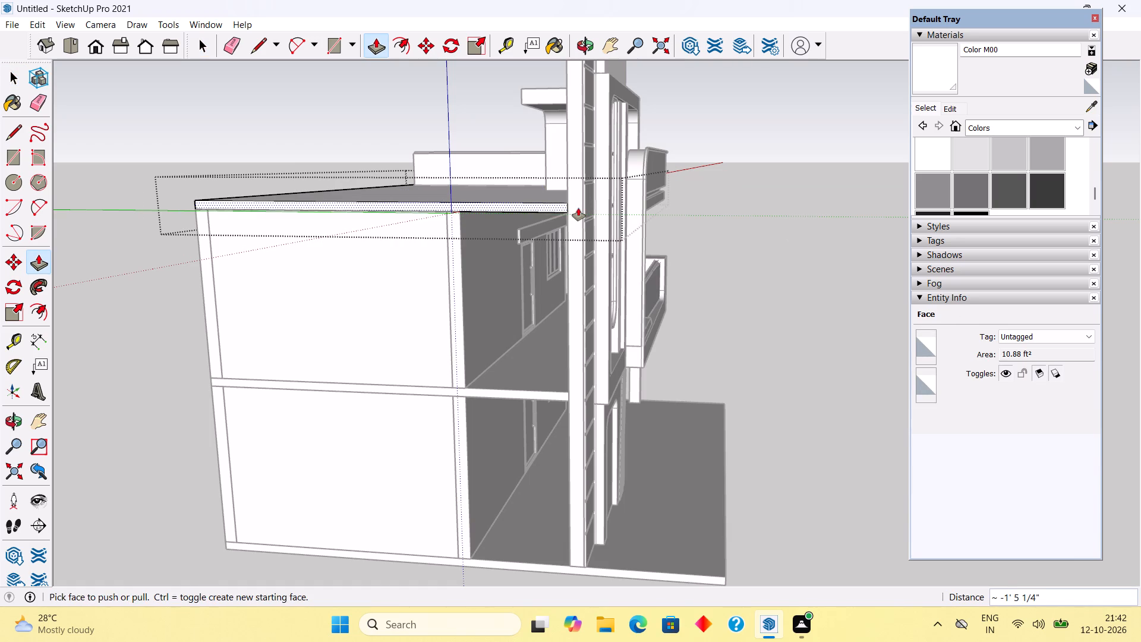
key("space")
left_click(683, 262)
Examine the house's front facade, set-back side and roof from several angles and distances.
middle_click_drag(657, 294, 301, 332)
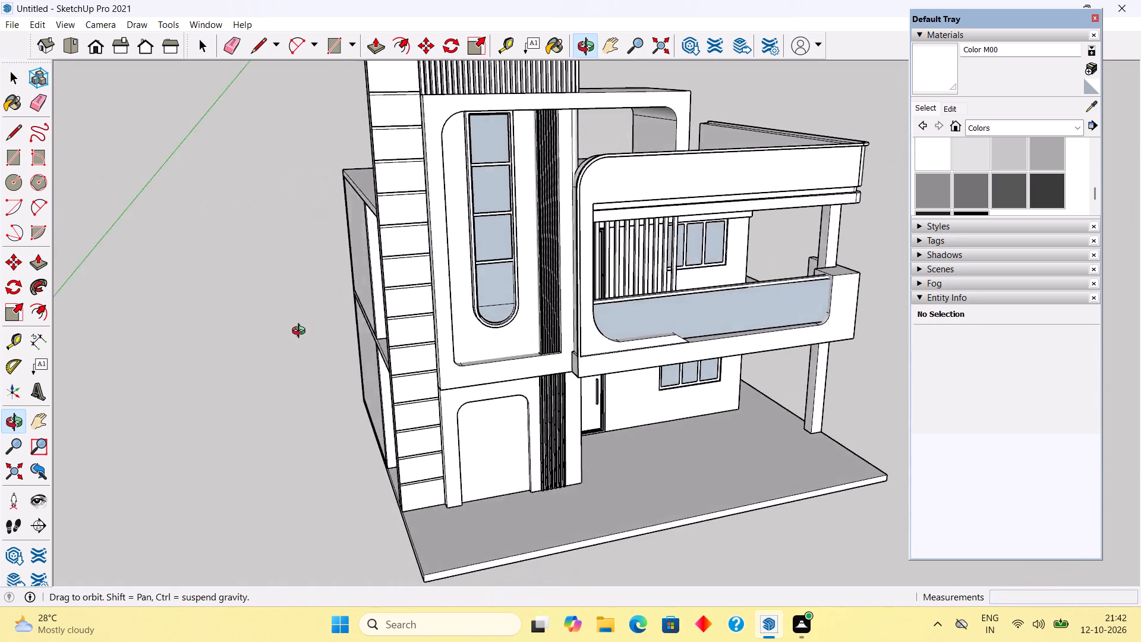
middle_click_drag(301, 332, 200, 329)
scroll(200, 329, "down", 6)
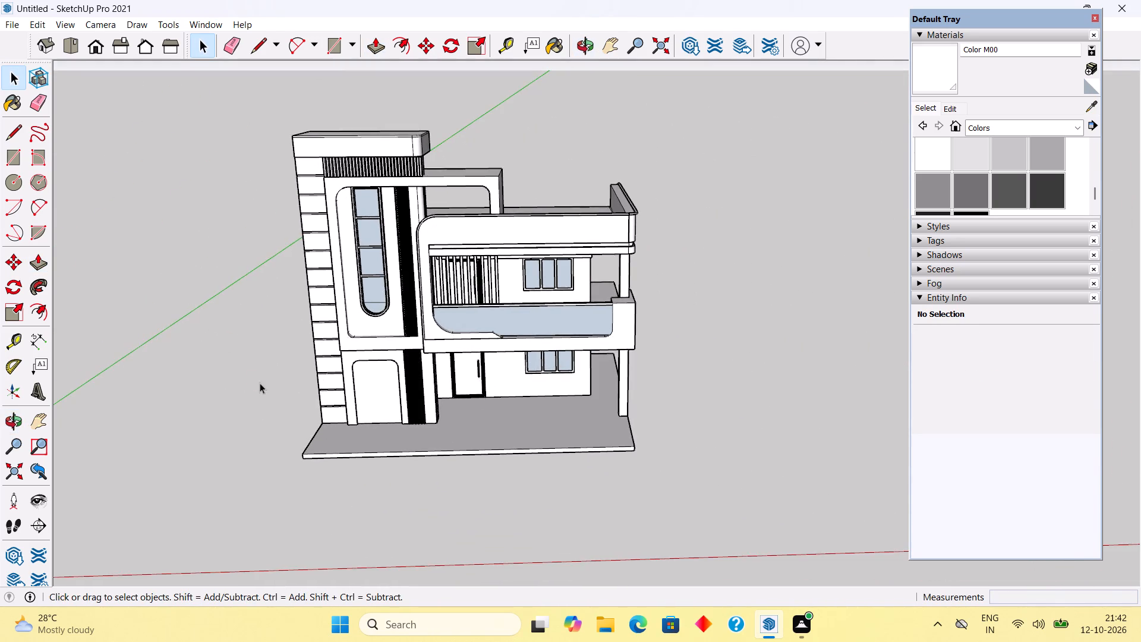
middle_click_drag(260, 383, 849, 397)
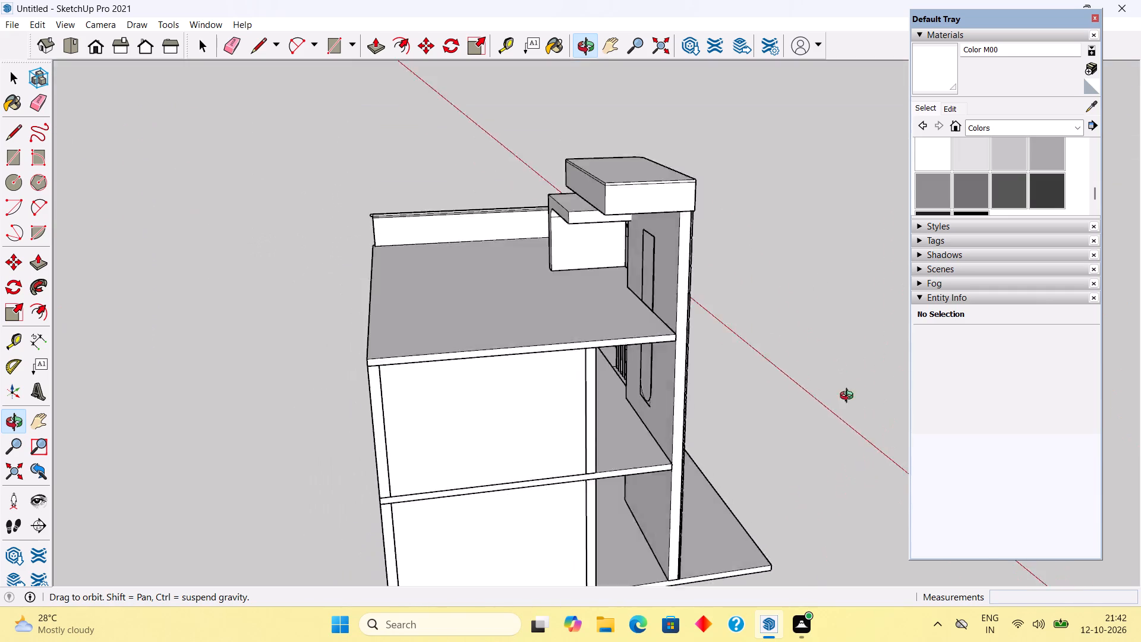
middle_click_drag(849, 397, 875, 474)
scroll(615, 391, "down", 4)
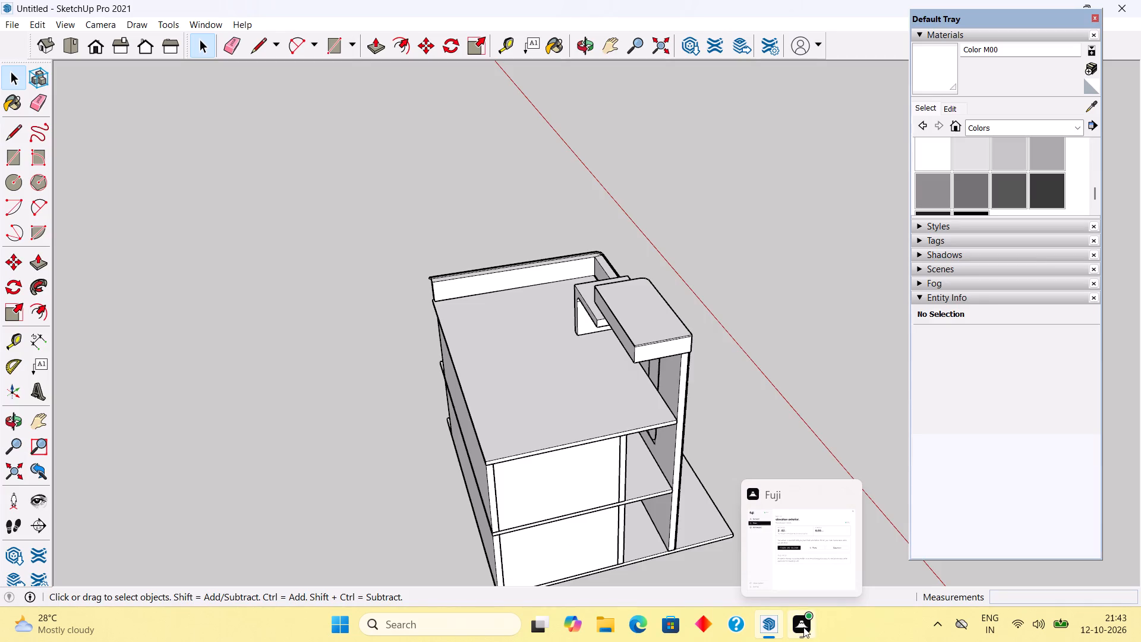
scroll(528, 286, "down", 5)
scroll(582, 465, "up", 5)
Place a Tape Measure guide on the roof slab's top, offset 6" inward from its side edge behind the tower.
middle_click_drag(587, 366, 446, 428)
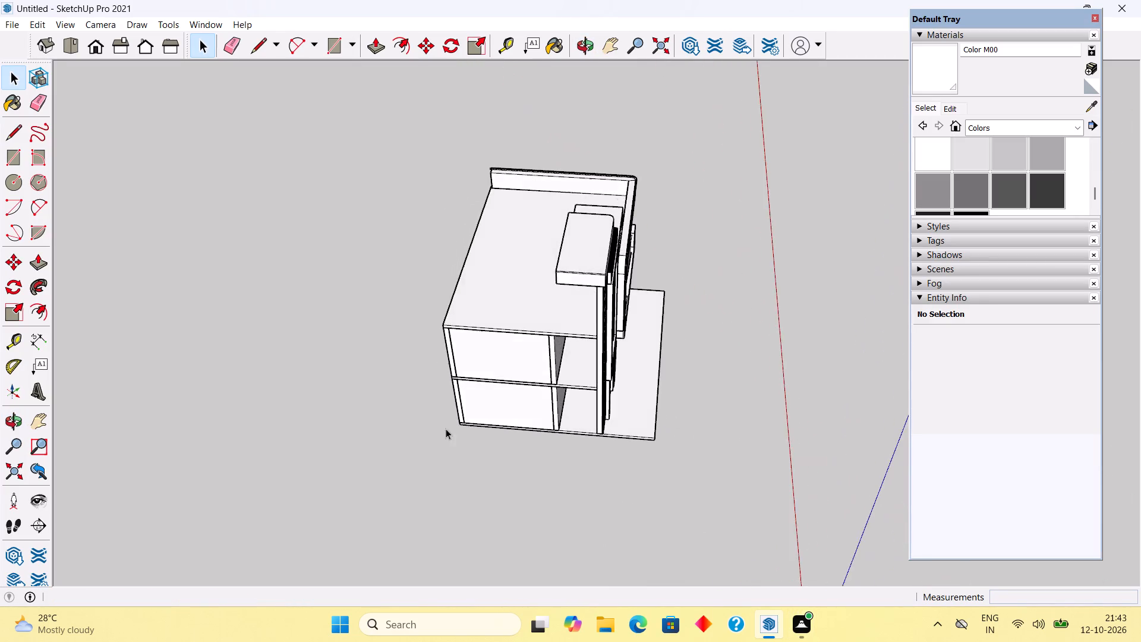
scroll(478, 329, "up", 5)
middle_click_drag(568, 281, 579, 331)
scroll(598, 376, "up", 5)
middle_click_drag(617, 271, 635, 329)
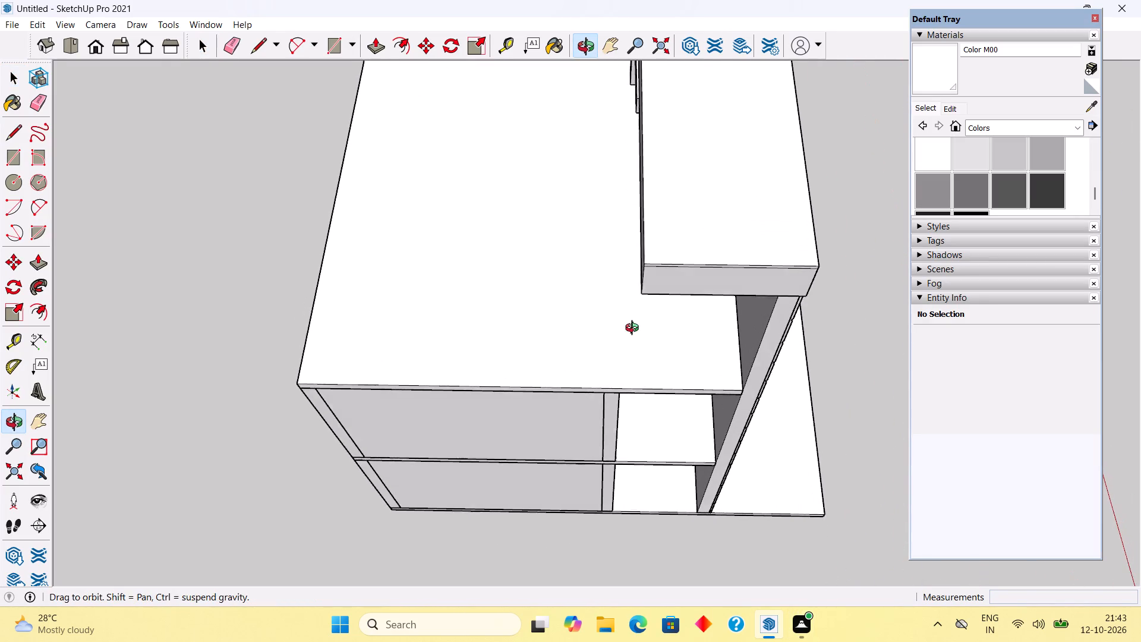
middle_click_drag(635, 329, 636, 331)
key("t")
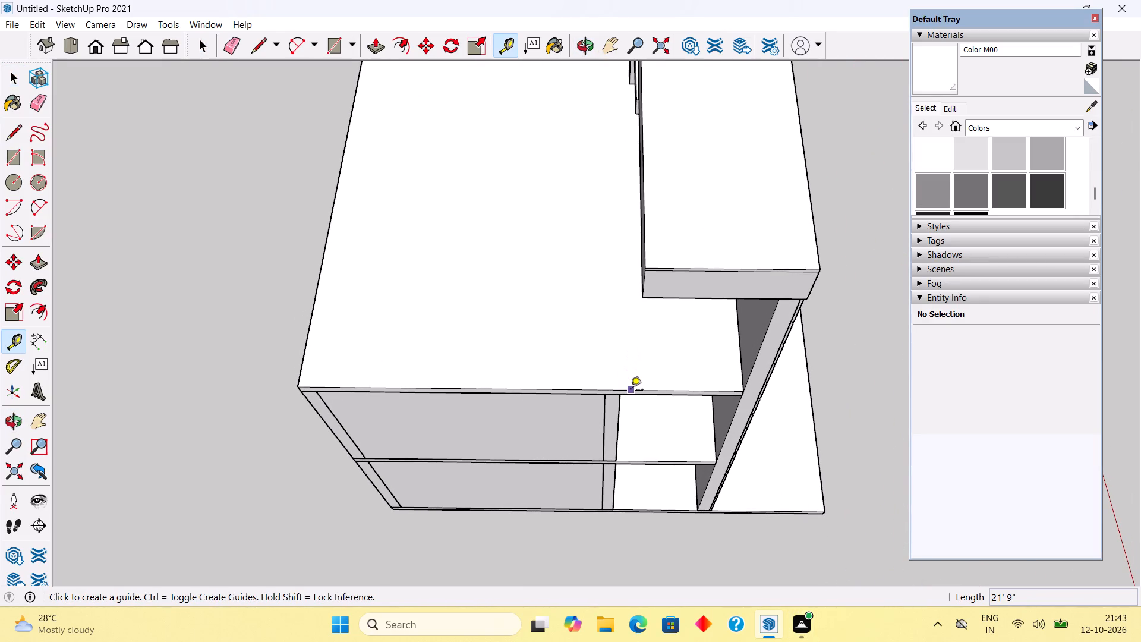
left_click(631, 391)
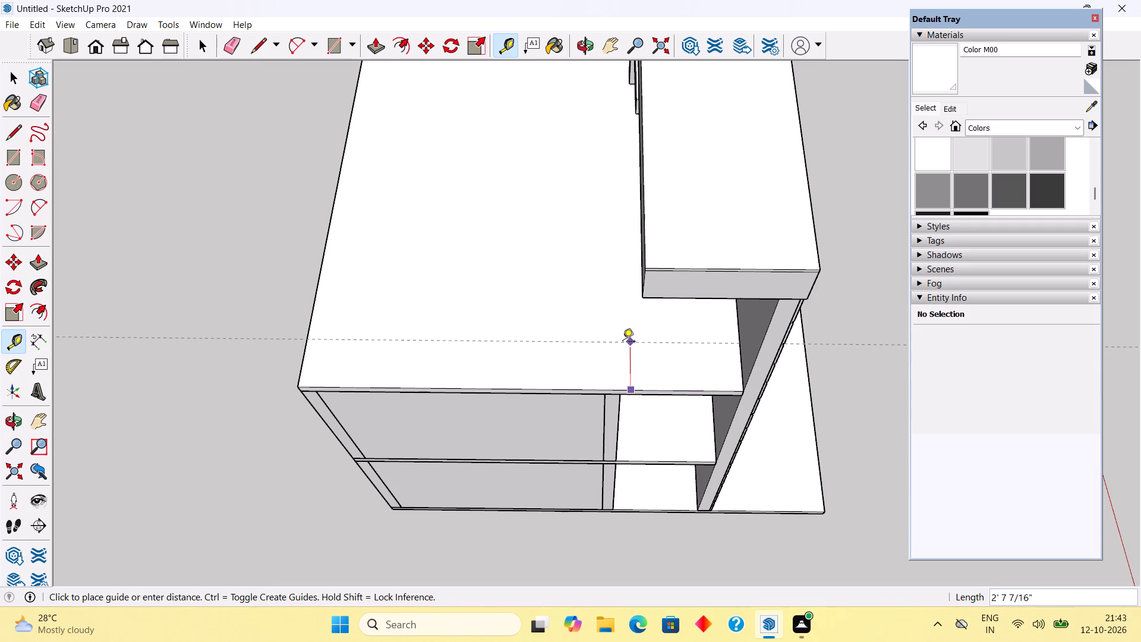
type("6\"")
key("Return")
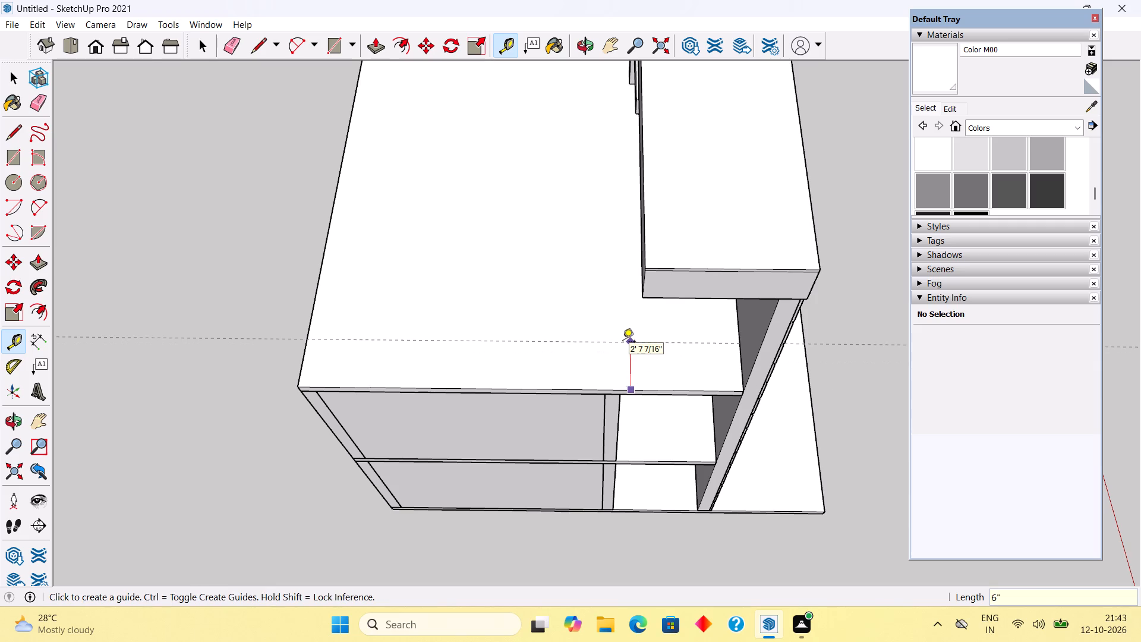
Draw a 6" by about 21' 9 1/4" rectangle along the roof slab's side edge behind the tower and extrude it up 3'.
key("r")
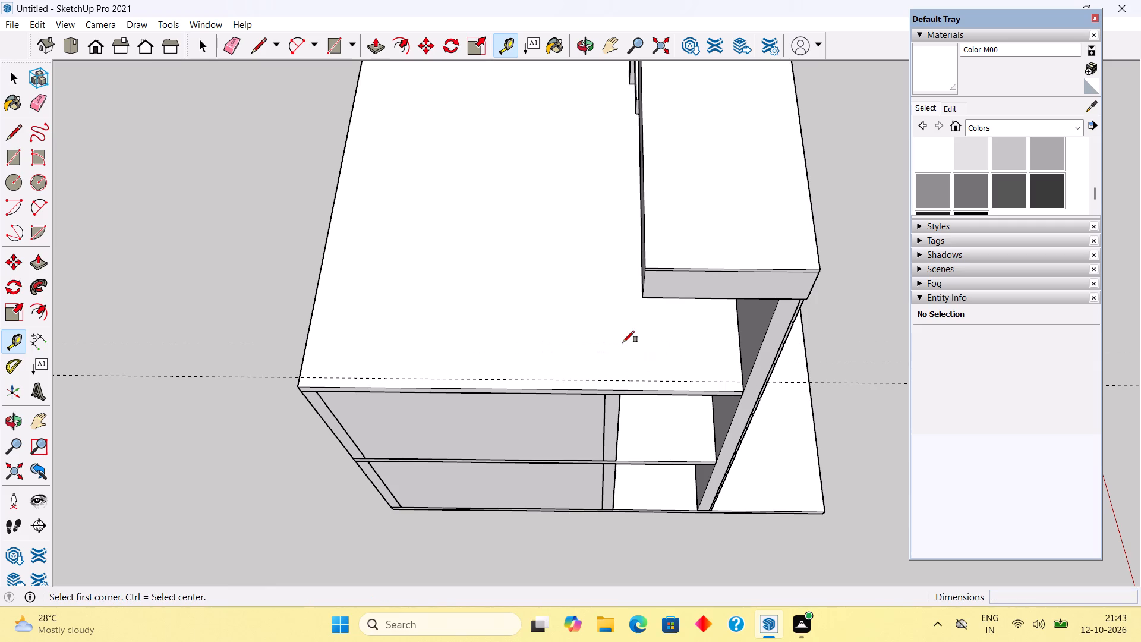
left_click(303, 377)
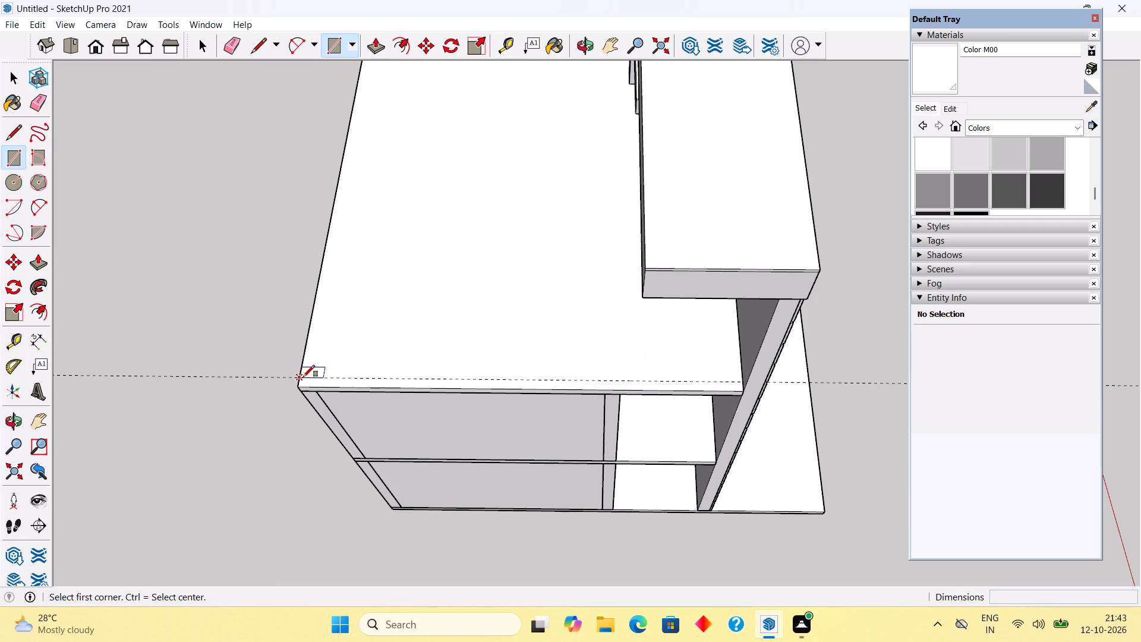
left_click(744, 393)
key("p")
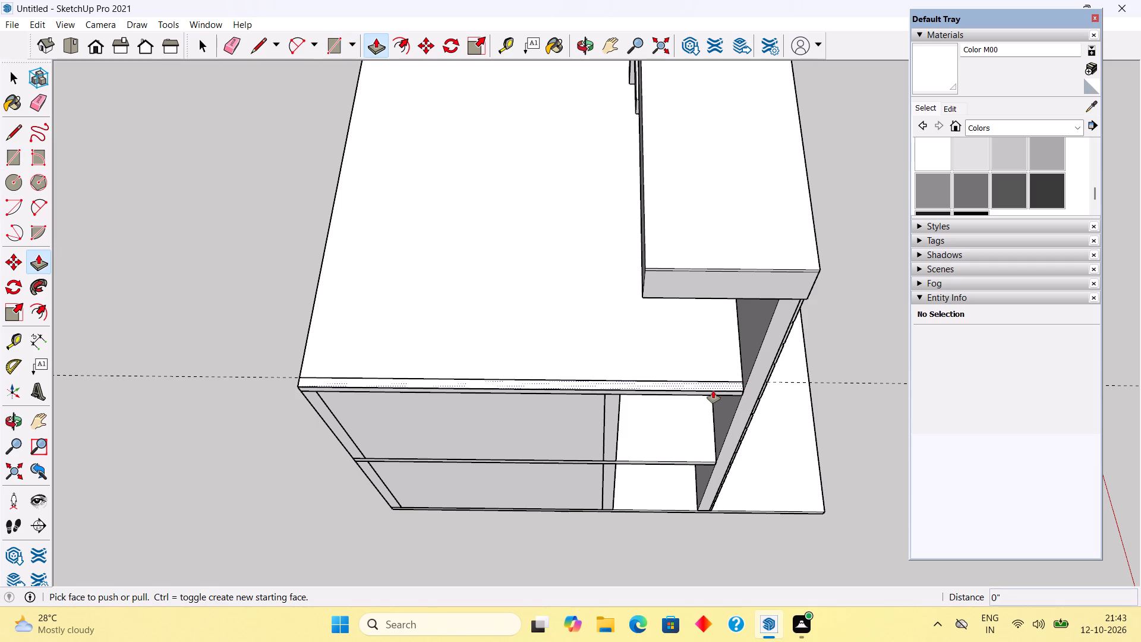
left_click(713, 391)
type("3'")
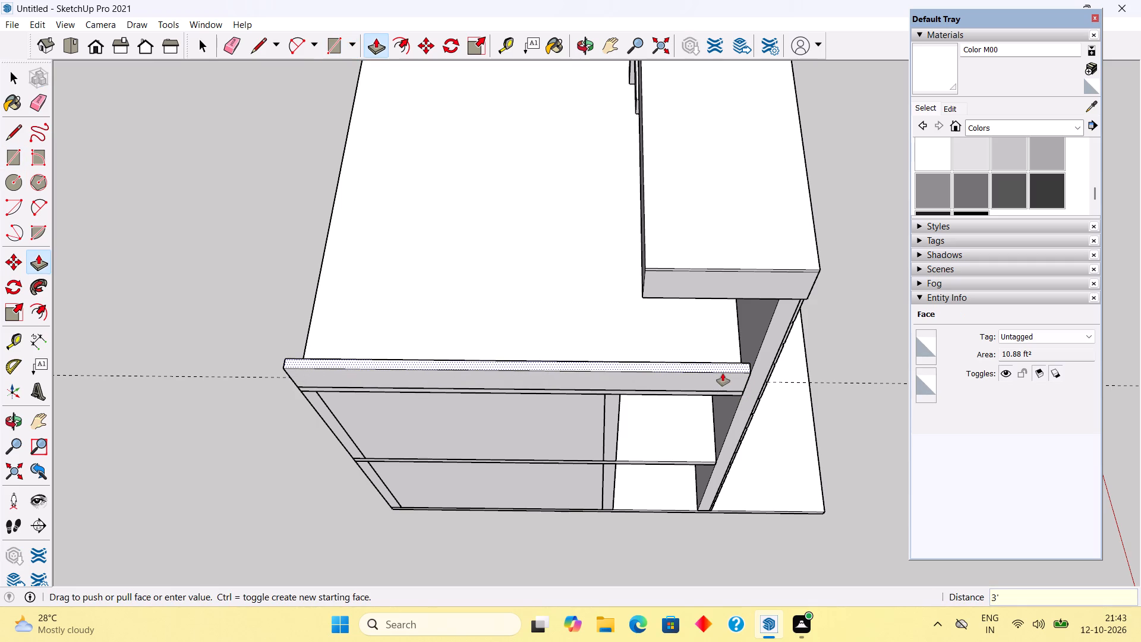
key("Return")
Make the new parapet wall behind the tower into a group.
key("space")
double_click(723, 373)
left_click(723, 373)
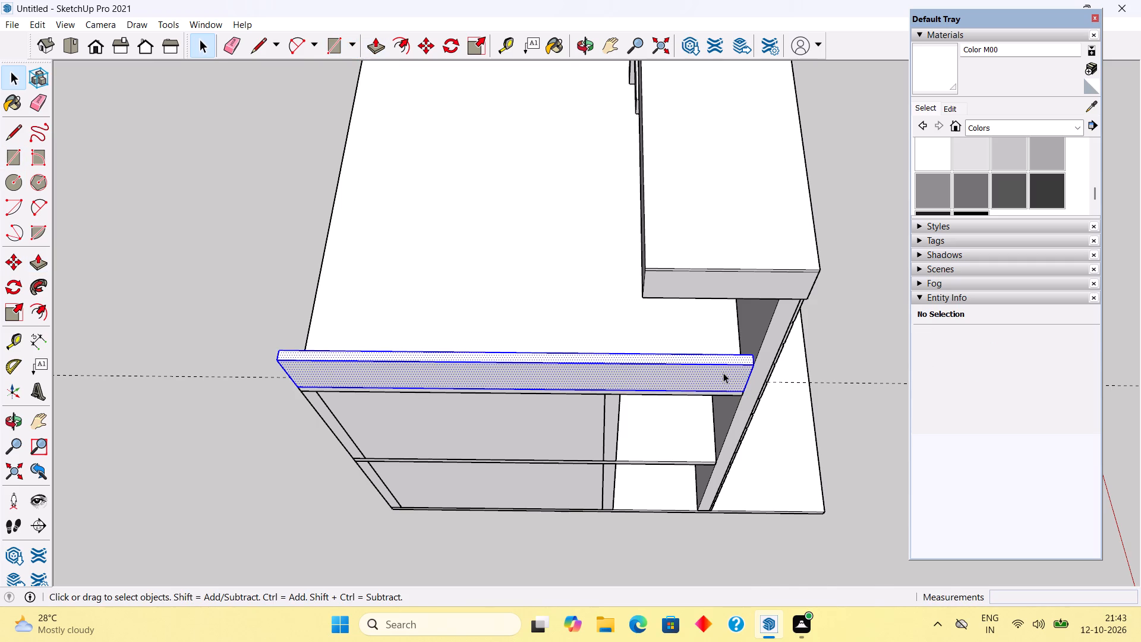
right_click(723, 373)
left_click(787, 493)
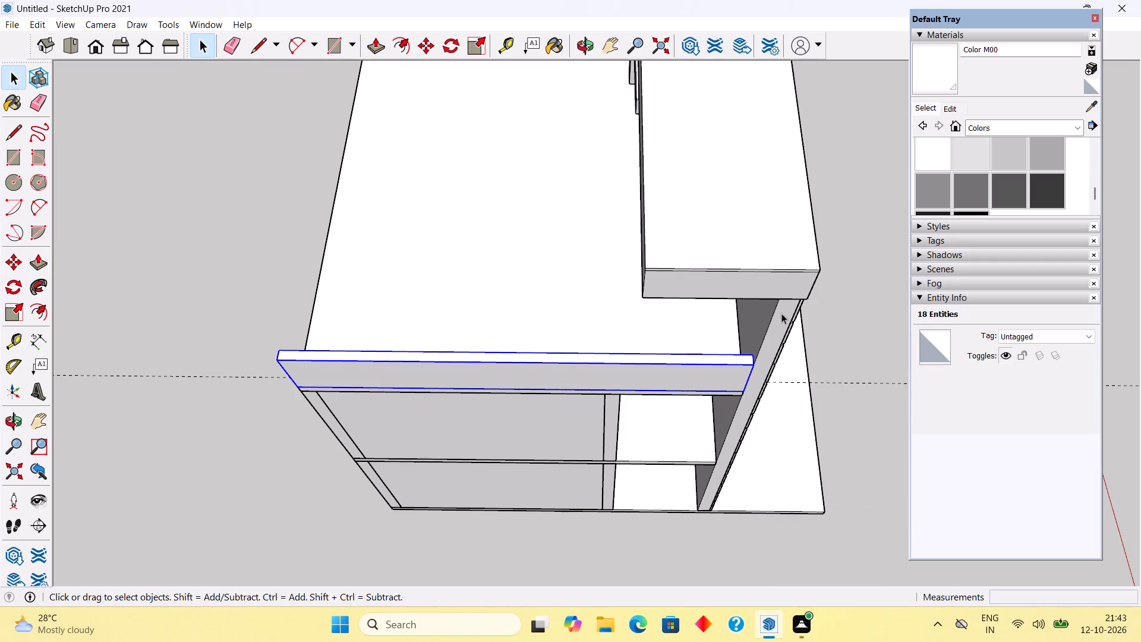
left_click(882, 352)
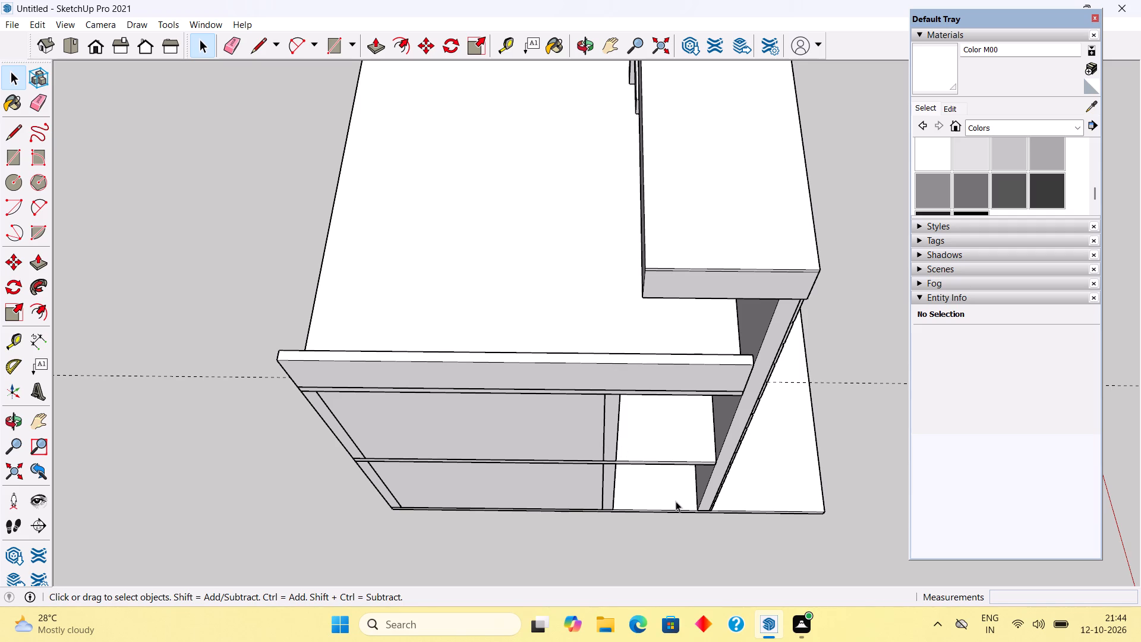
Place a Tape Measure guide on the roof slab's top, offset 6" inward from its long open edge opposite the tower.
scroll(688, 345, "down", 14)
scroll(630, 354, "down", 4)
middle_click_drag(535, 310, 645, 311)
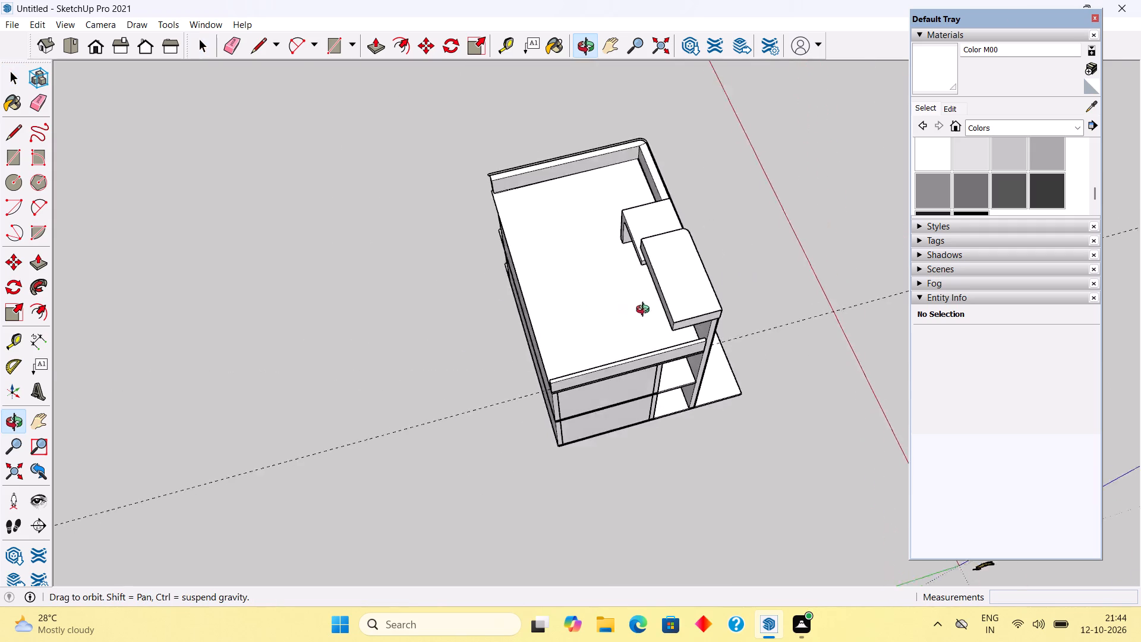
middle_click_drag(645, 311, 896, 177)
middle_click_drag(531, 350, 724, 220)
scroll(579, 296, "up", 5)
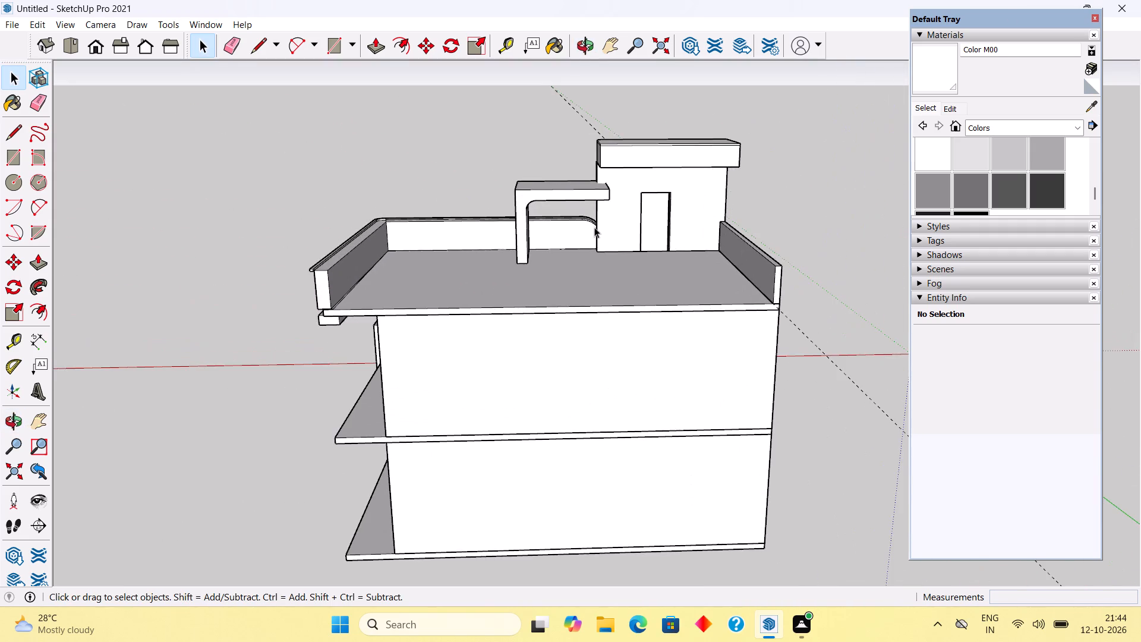
middle_click_drag(598, 301, 617, 392)
scroll(617, 392, "up", 2)
middle_click_drag(621, 328, 615, 417)
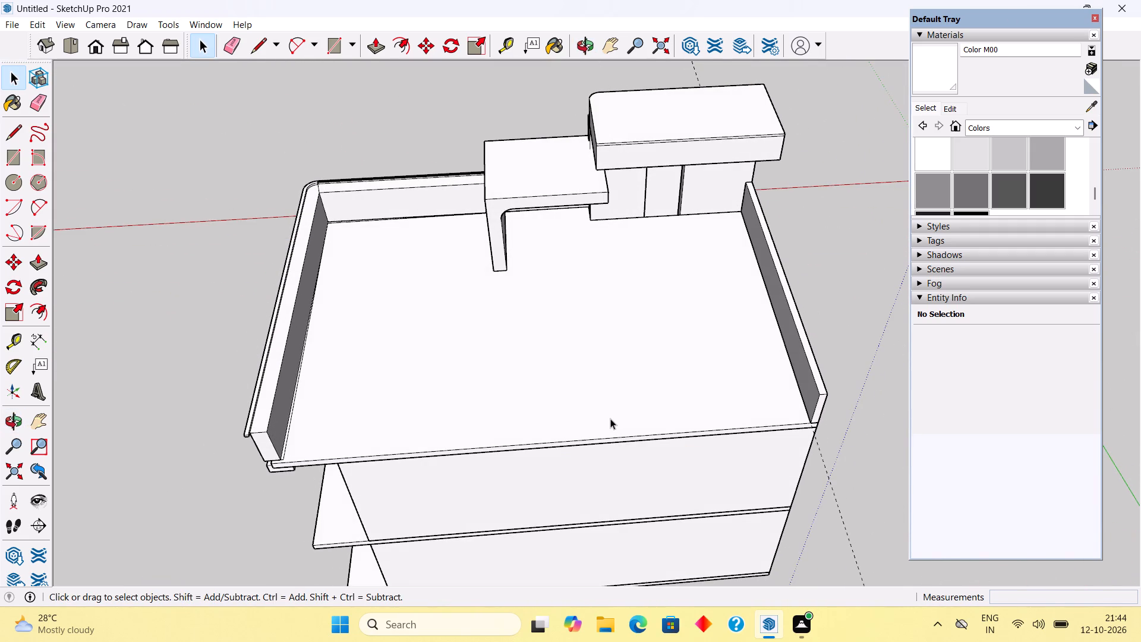
key("t")
left_click(595, 437)
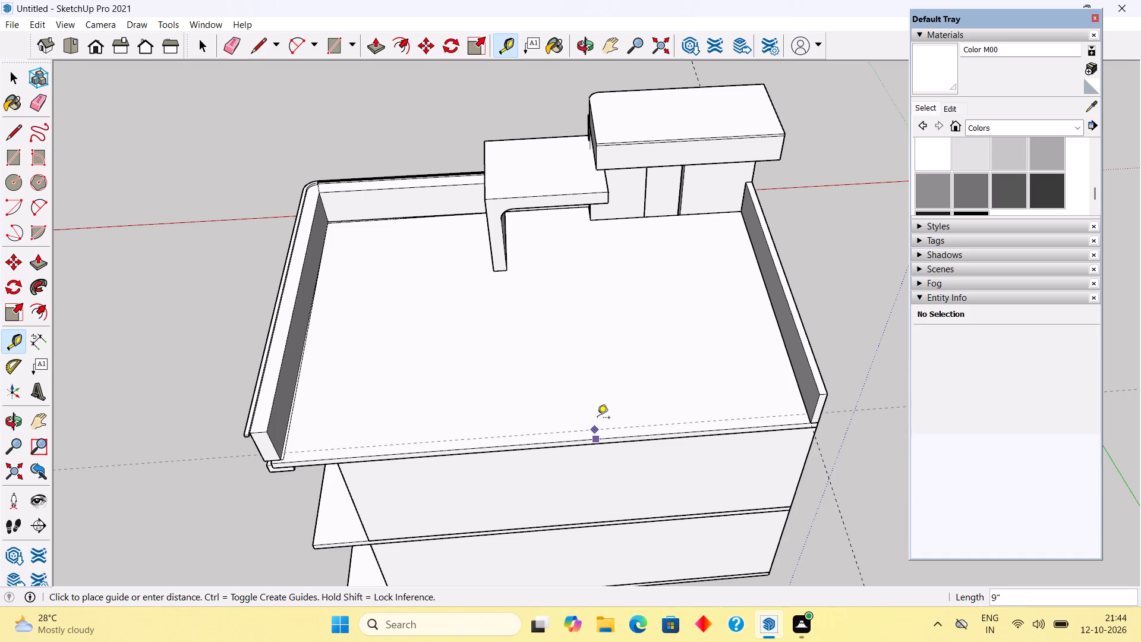
type("6\"")
key("Return")
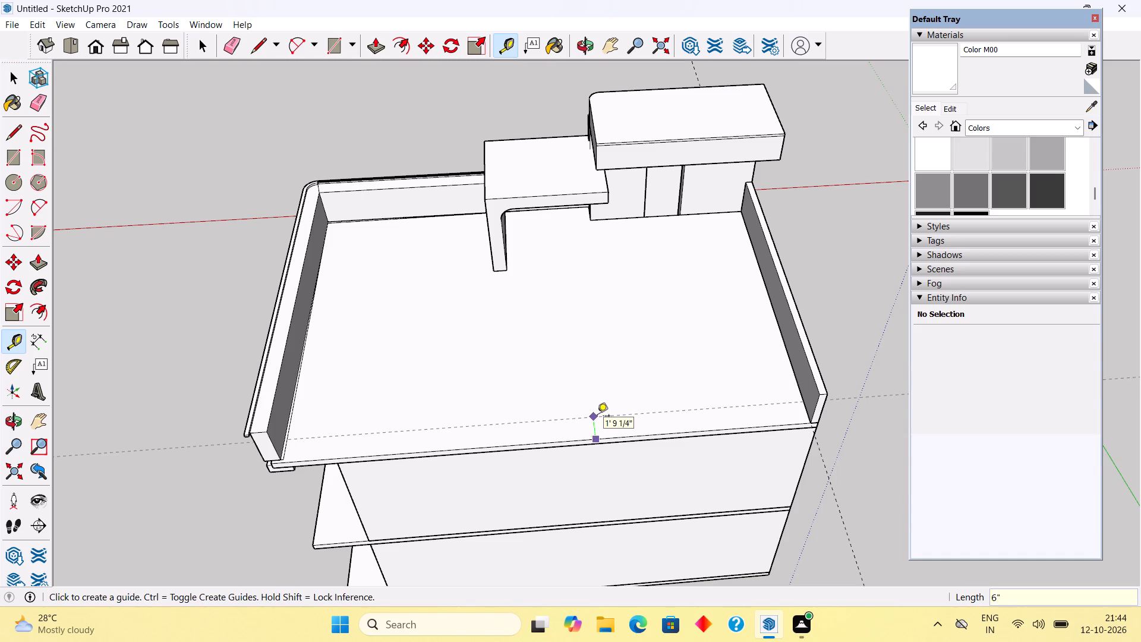
Draw a 6" by about 34' rectangle along the roof slab's long open edge and extrude it up 3', level with the adjacent parapet.
key("r")
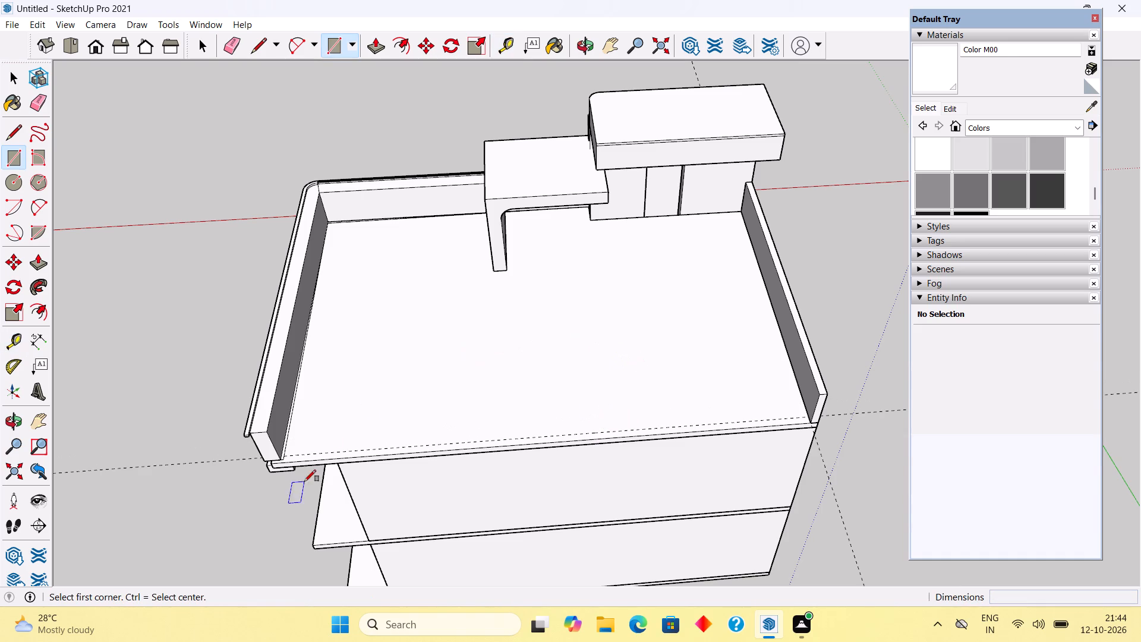
scroll(277, 458, "up", 8)
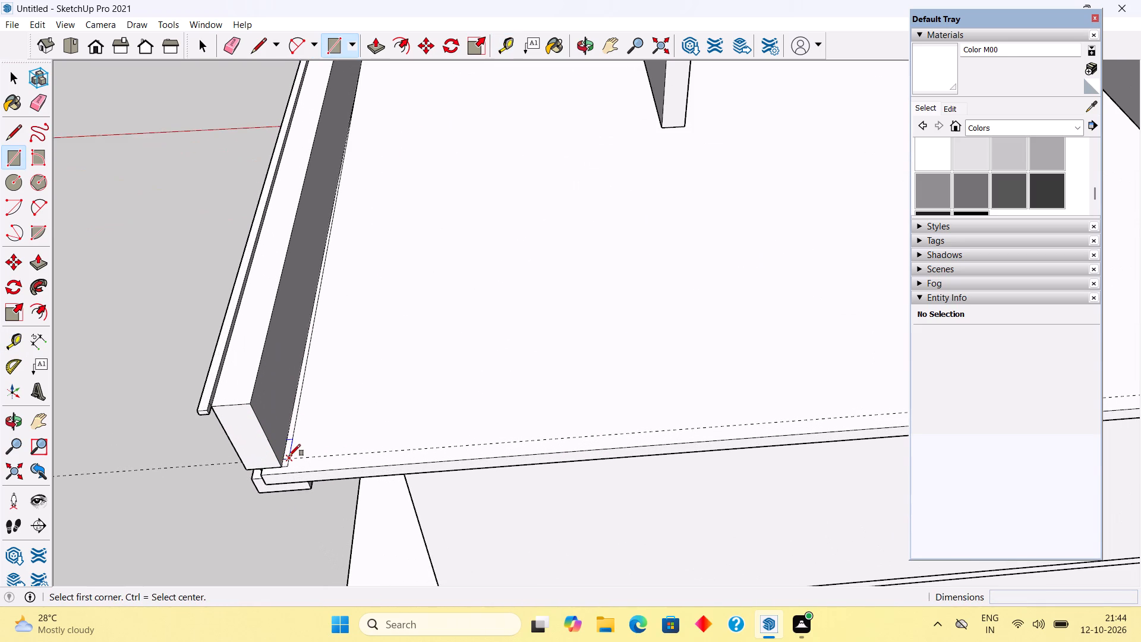
left_click(283, 456)
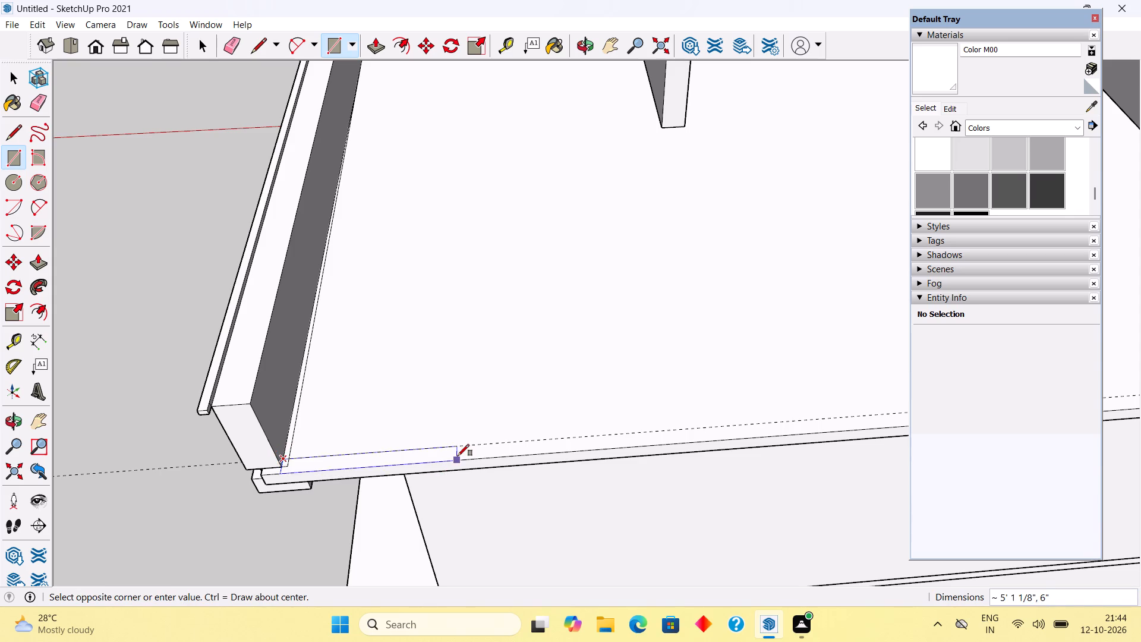
scroll(458, 456, "down", 5)
scroll(456, 186, "down", 3)
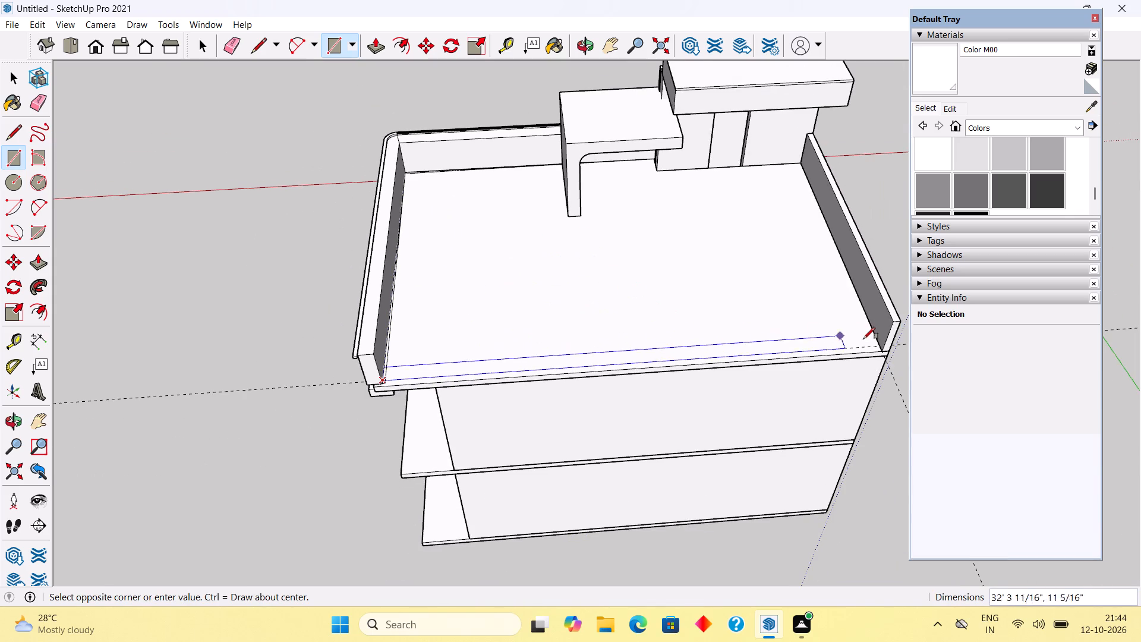
scroll(868, 341, "up", 3)
left_click(887, 358)
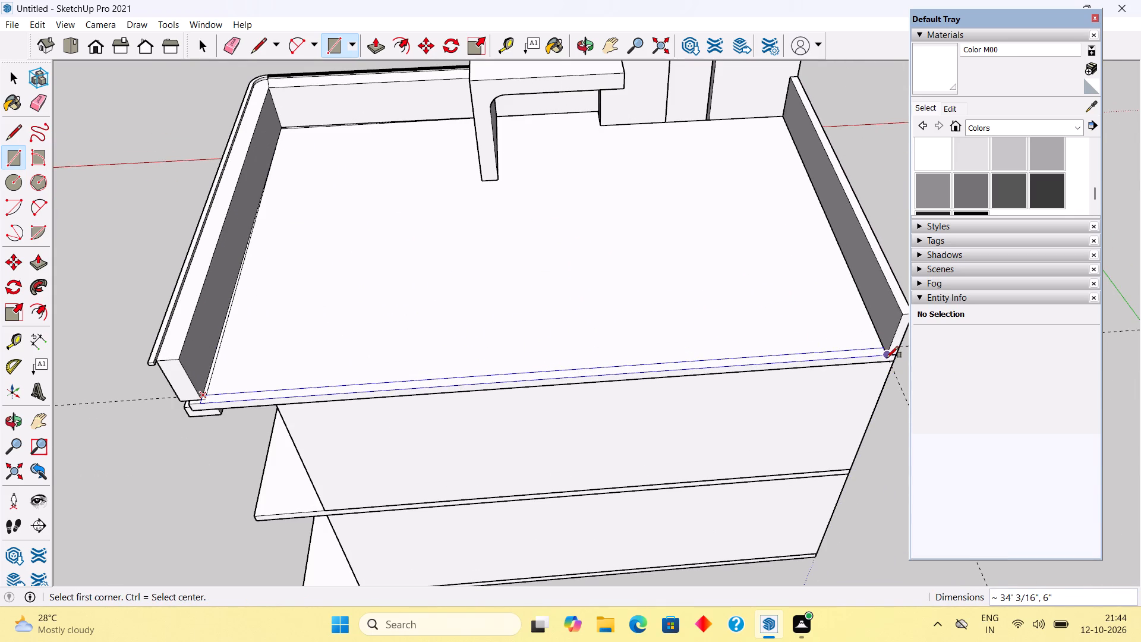
key("p")
left_click(867, 353)
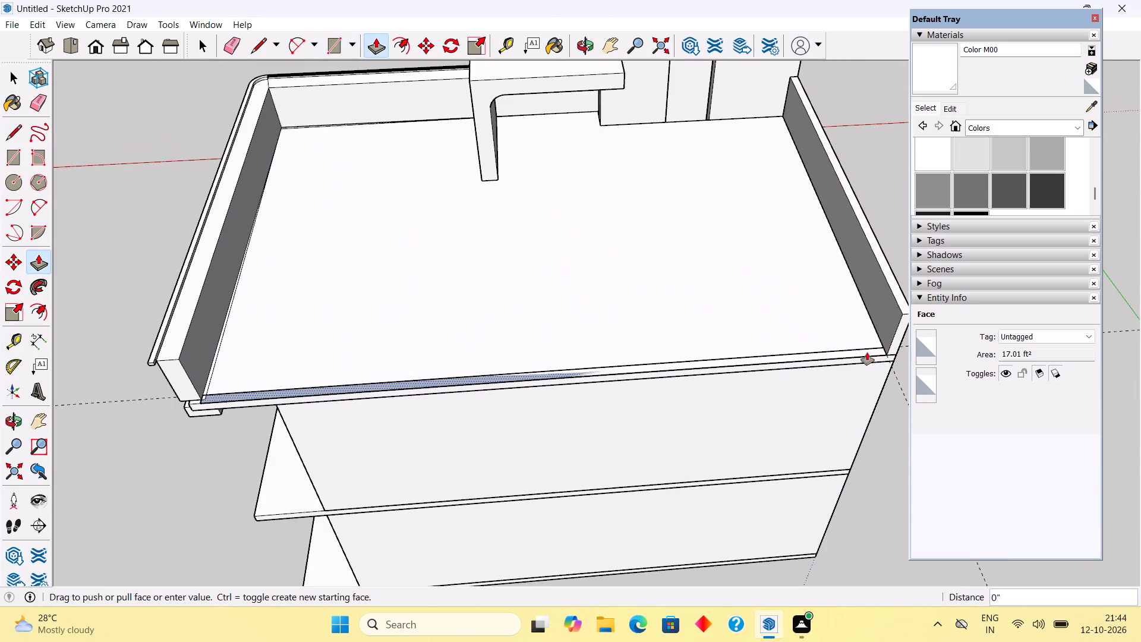
left_click(906, 317)
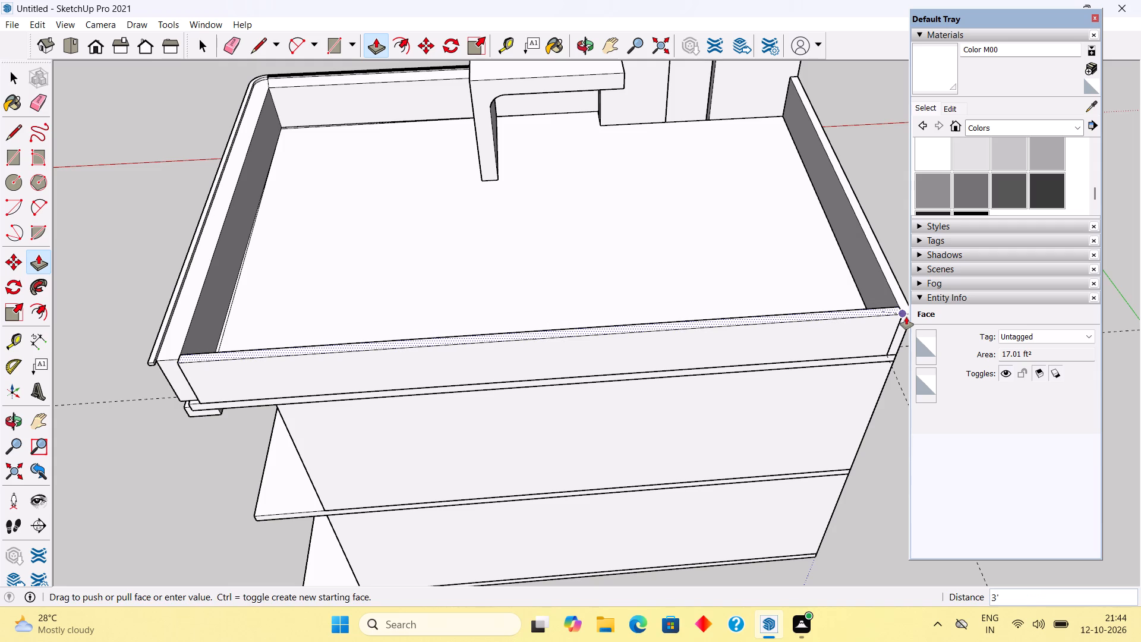
Make the new long-side parapet wall into a group.
key("space")
triple_click(737, 344)
right_click(737, 344)
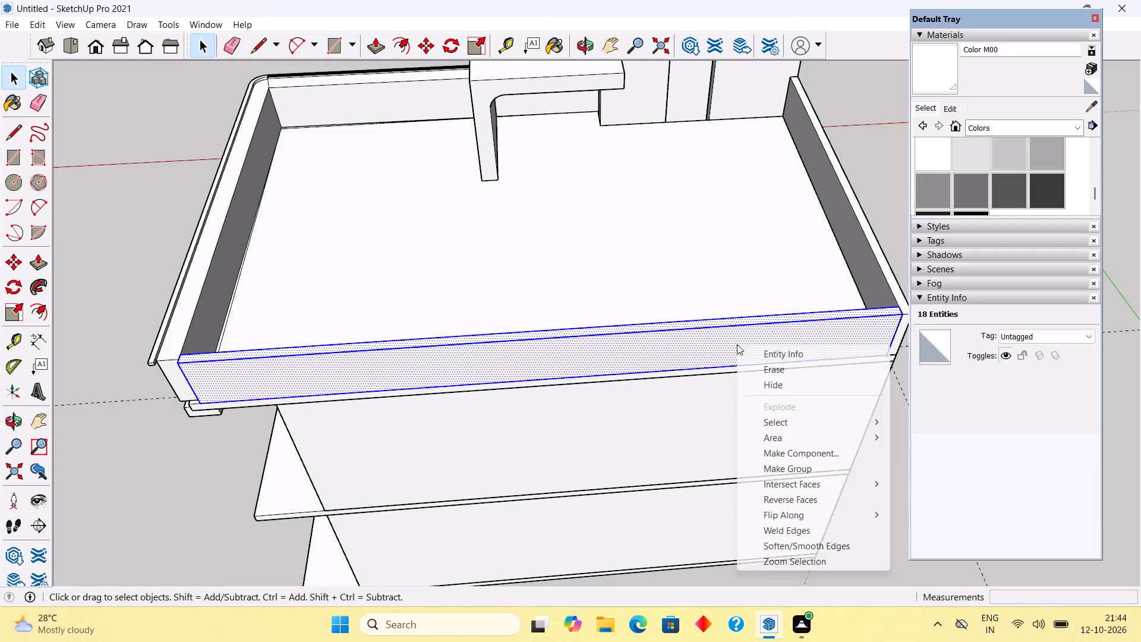
left_click(781, 470)
Open the front facade group and extend the front parapet's end face outward about 2 3/4" at the long-side parapet corner.
scroll(572, 335, "down", 6)
scroll(342, 430, "up", 1)
middle_click_drag(352, 401, 551, 251)
scroll(471, 336, "up", 11)
middle_click_drag(484, 250, 556, 166)
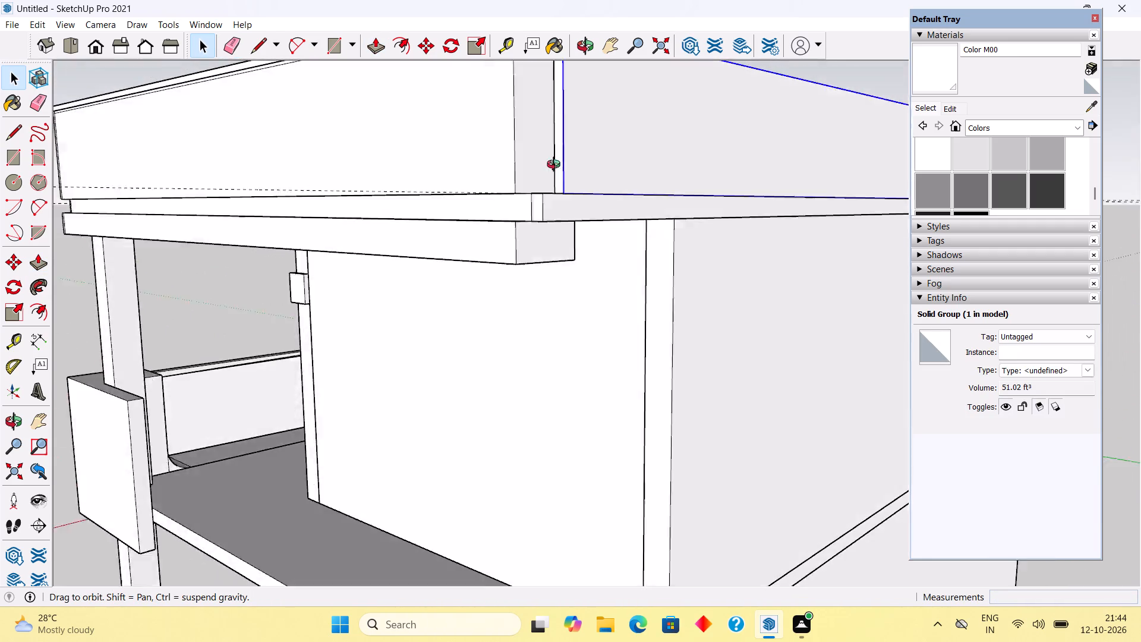
middle_click_drag(556, 166, 538, 215)
scroll(415, 287, "down", 3)
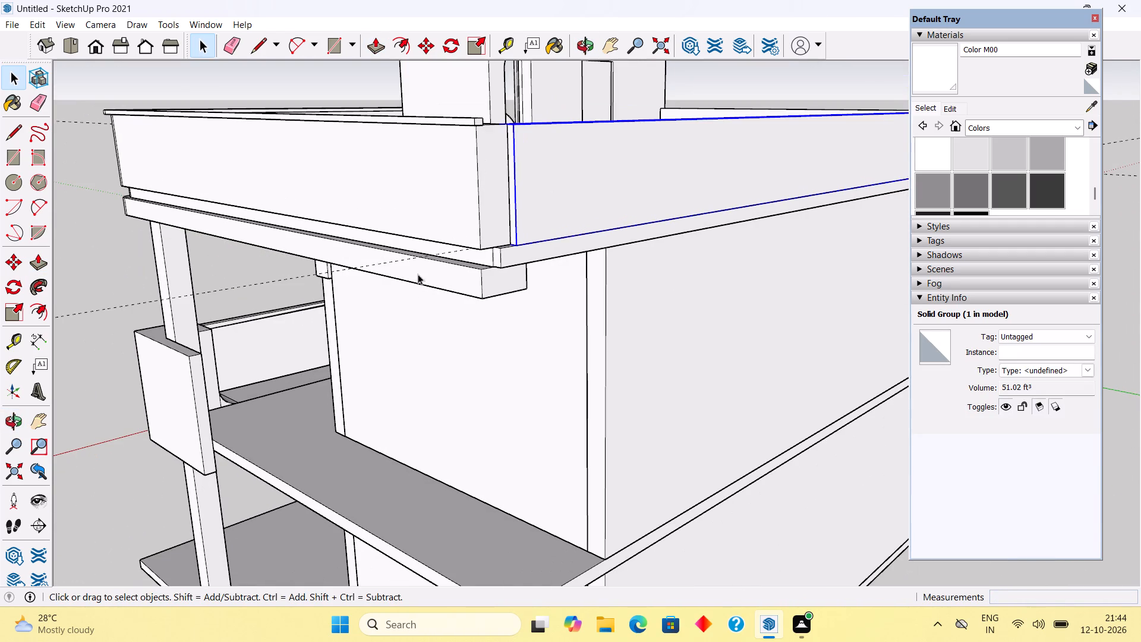
middle_click_drag(450, 232, 405, 251)
scroll(456, 283, "up", 3)
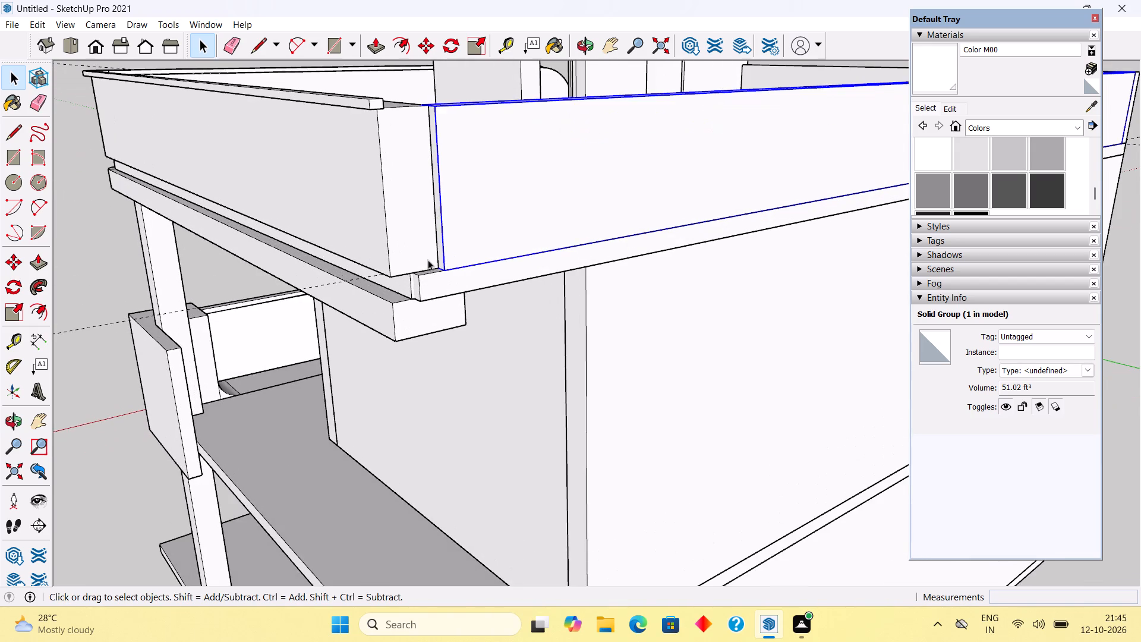
middle_click_drag(428, 259, 404, 295)
triple_click(400, 259)
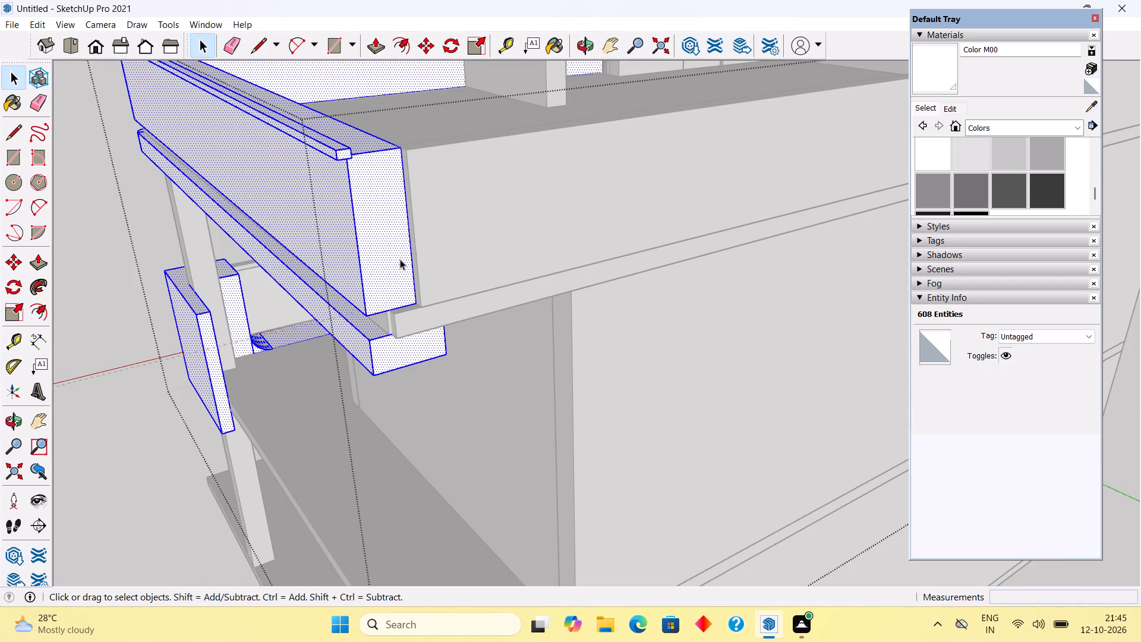
key("p")
left_click(400, 259)
left_click(425, 263)
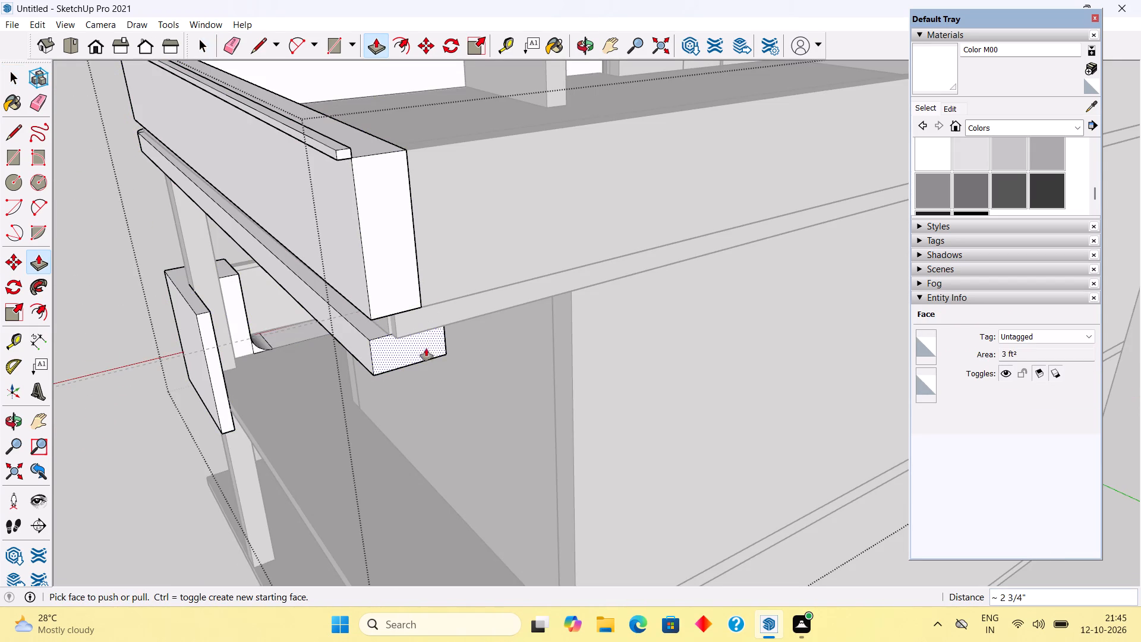
Extend the end face of the band below the front parapet outward about 2 3/4" and close the facade group.
left_click(424, 355)
left_click(430, 331)
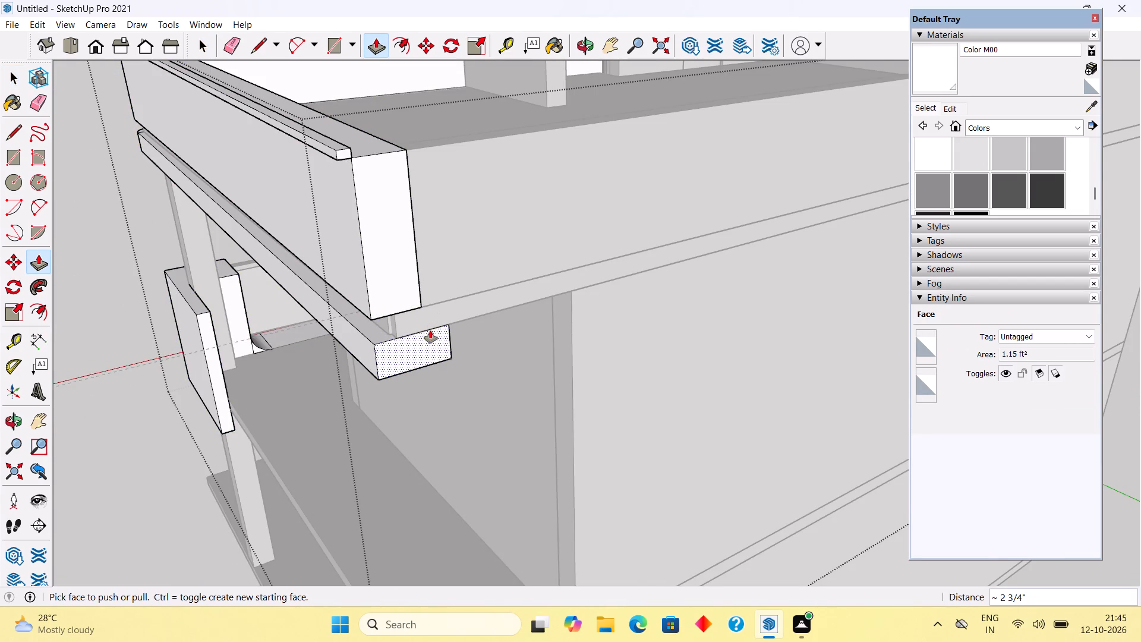
scroll(430, 331, "down", 3)
key("space")
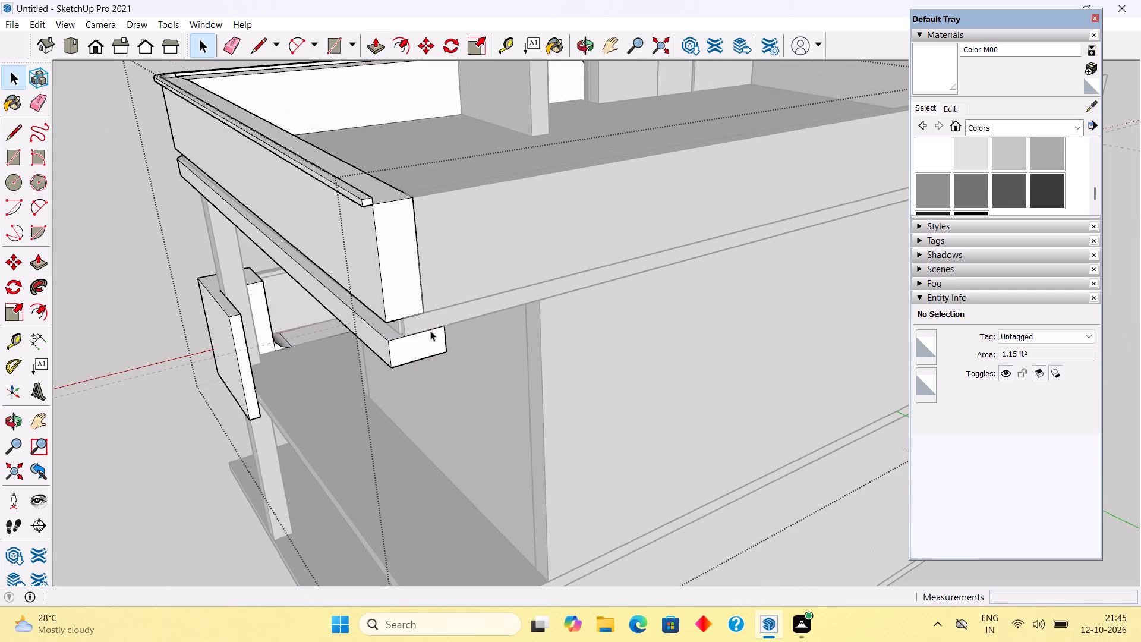
scroll(436, 288, "down", 10)
left_click(241, 323)
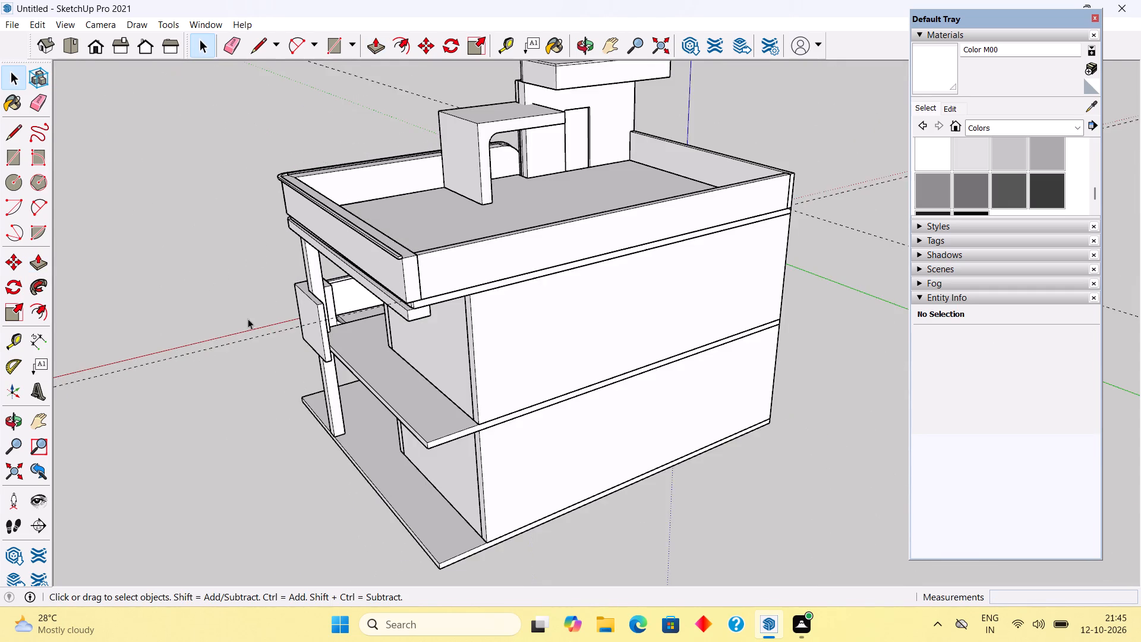
Place a Tape Measure guide on the upper-floor balcony slab, offset 6" inward from its front edge.
middle_click_drag(277, 294, 440, 244)
middle_click_drag(619, 392, 413, 392)
scroll(413, 392, "up", 1)
scroll(340, 323, "up", 2)
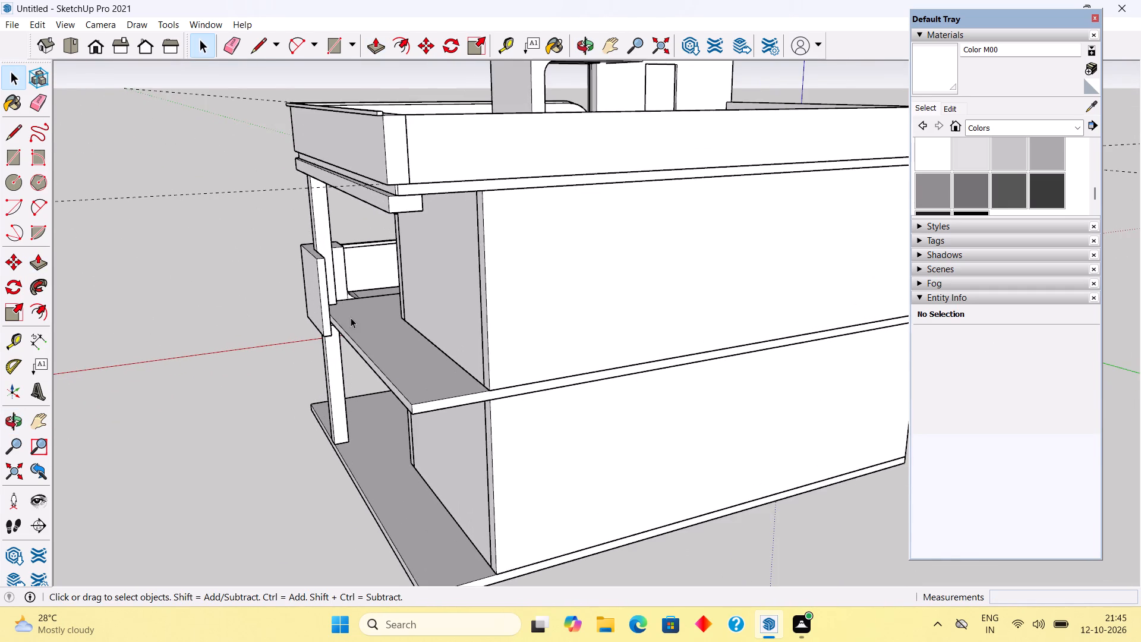
scroll(352, 316, "up", 3)
middle_click_drag(325, 295, 258, 295)
scroll(258, 295, "up", 3)
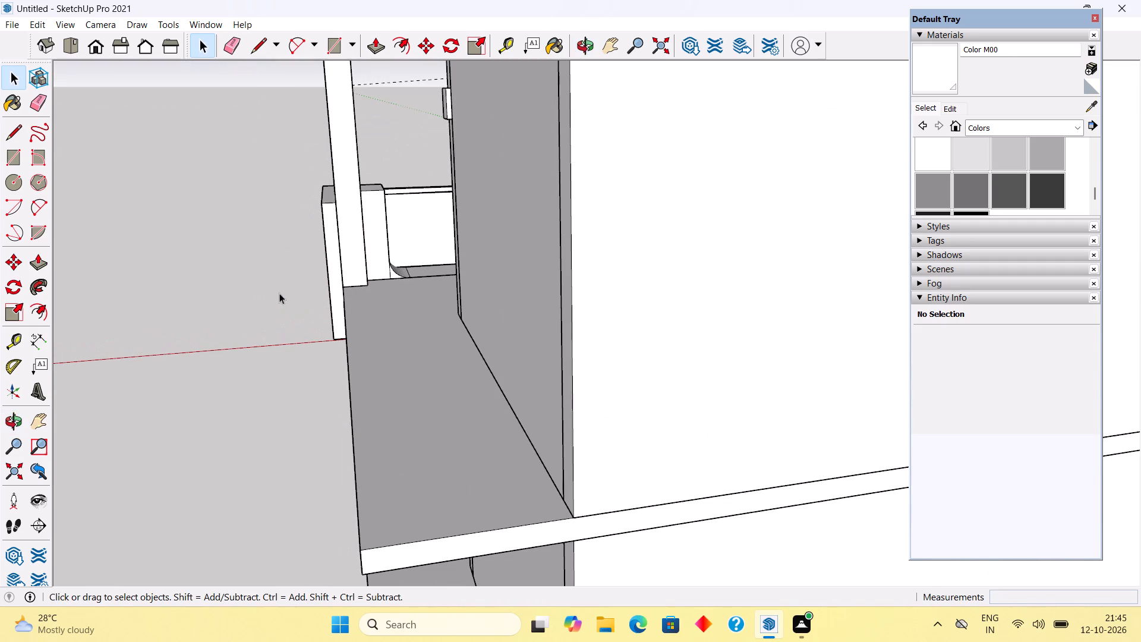
key("r")
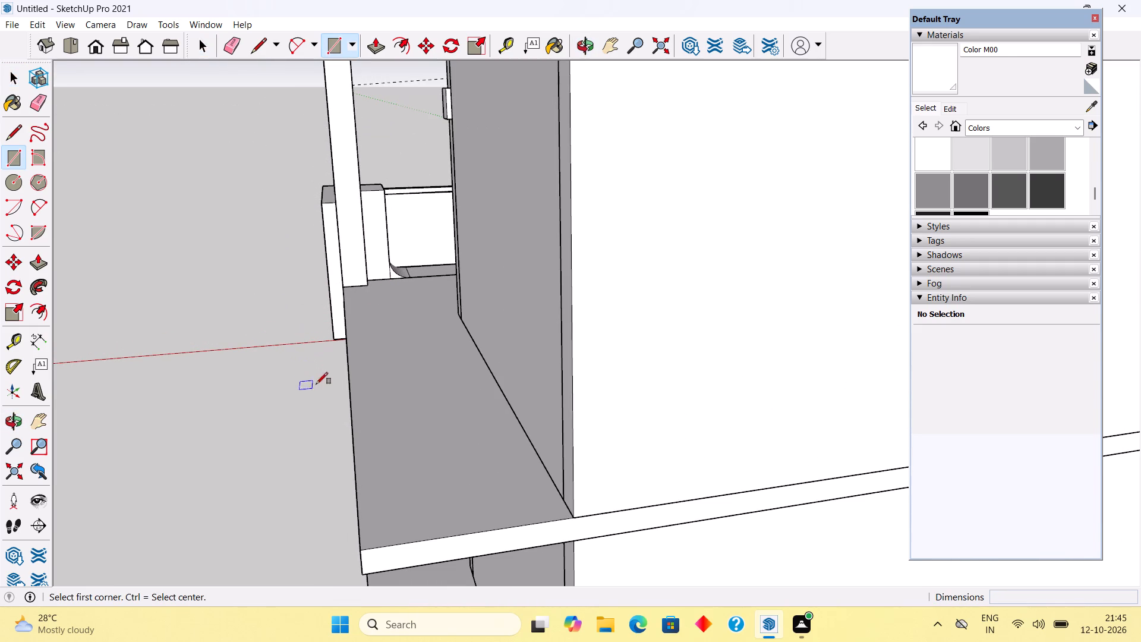
key("t")
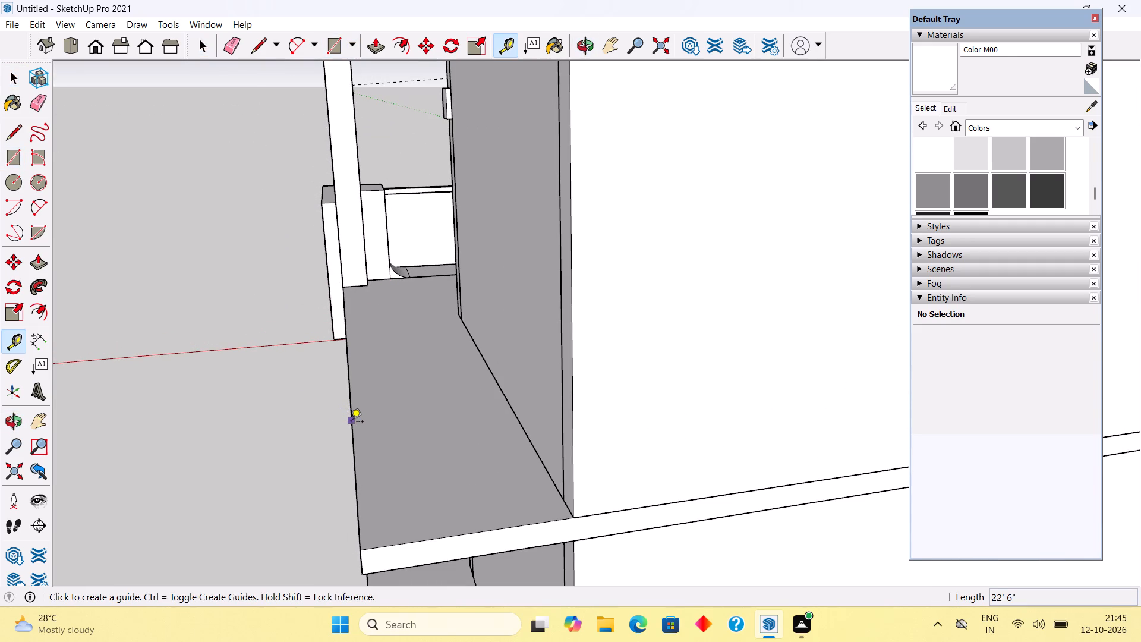
left_click(351, 423)
key("6")
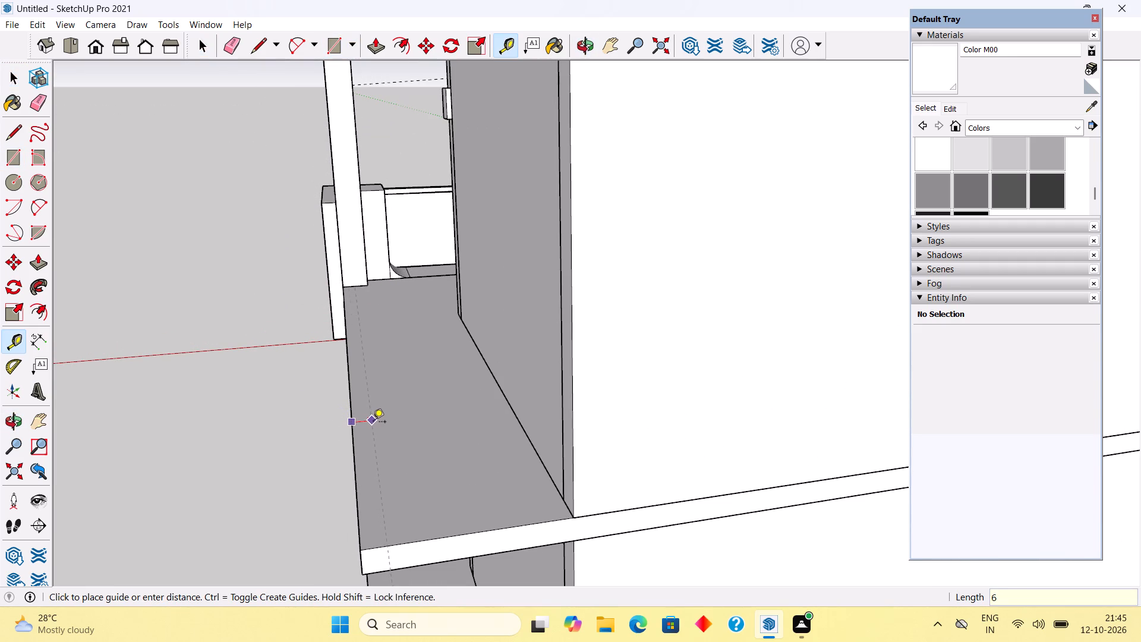
key("shift+quotedbl")
key("Return")
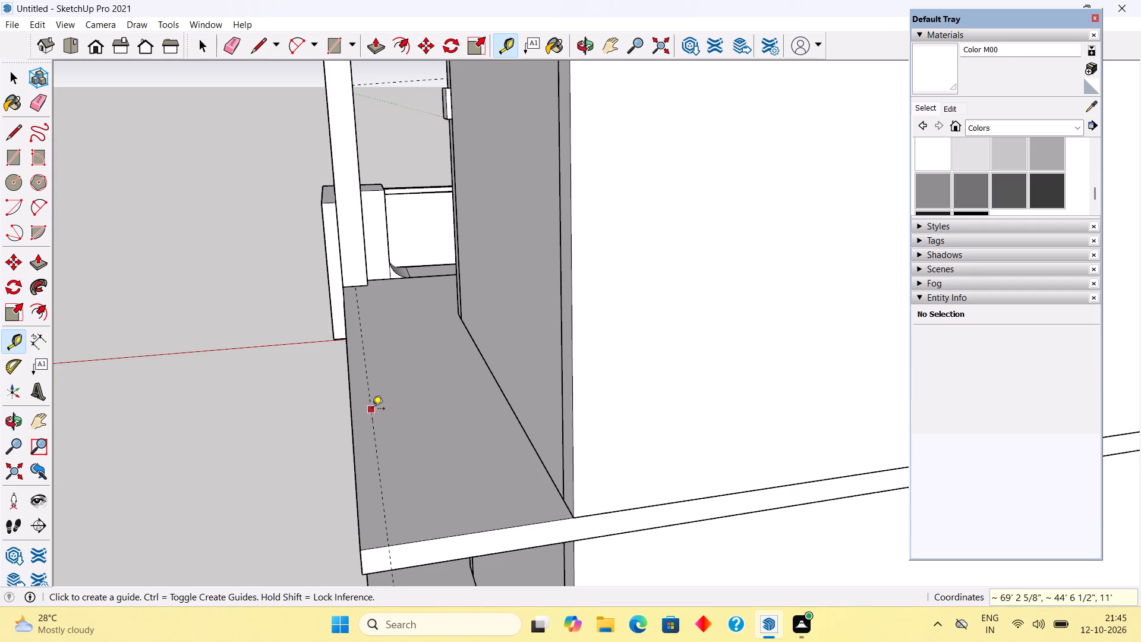
Draw a 6" by 21' 6" rectangle along the balcony slab's front edge and extrude it up 3' as a parapet.
key("r")
left_click(358, 285)
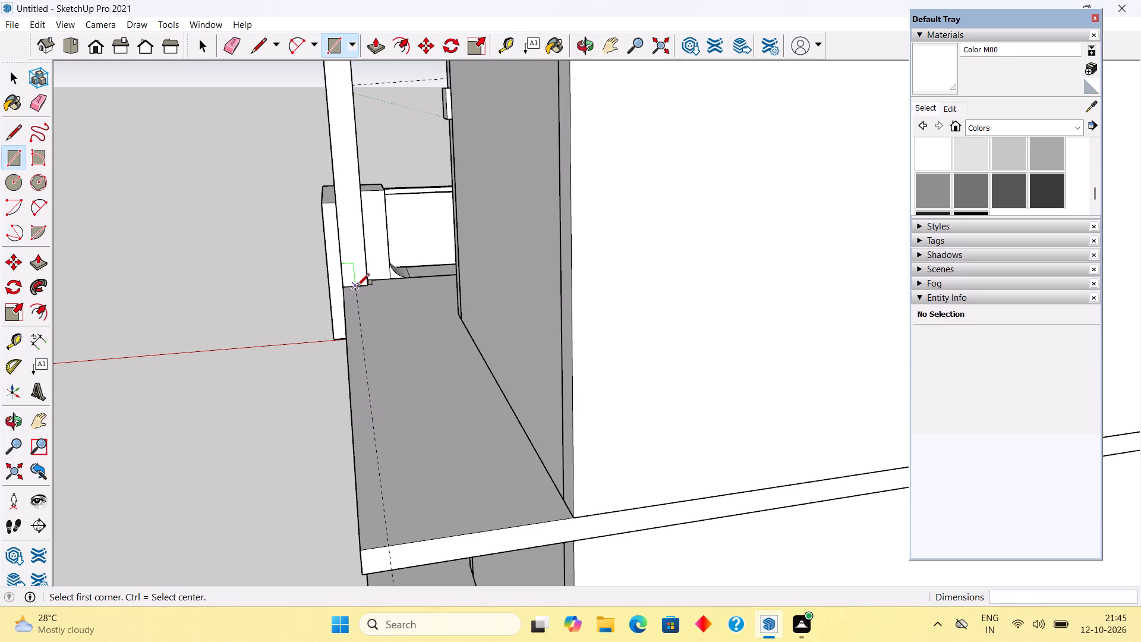
left_click(363, 549)
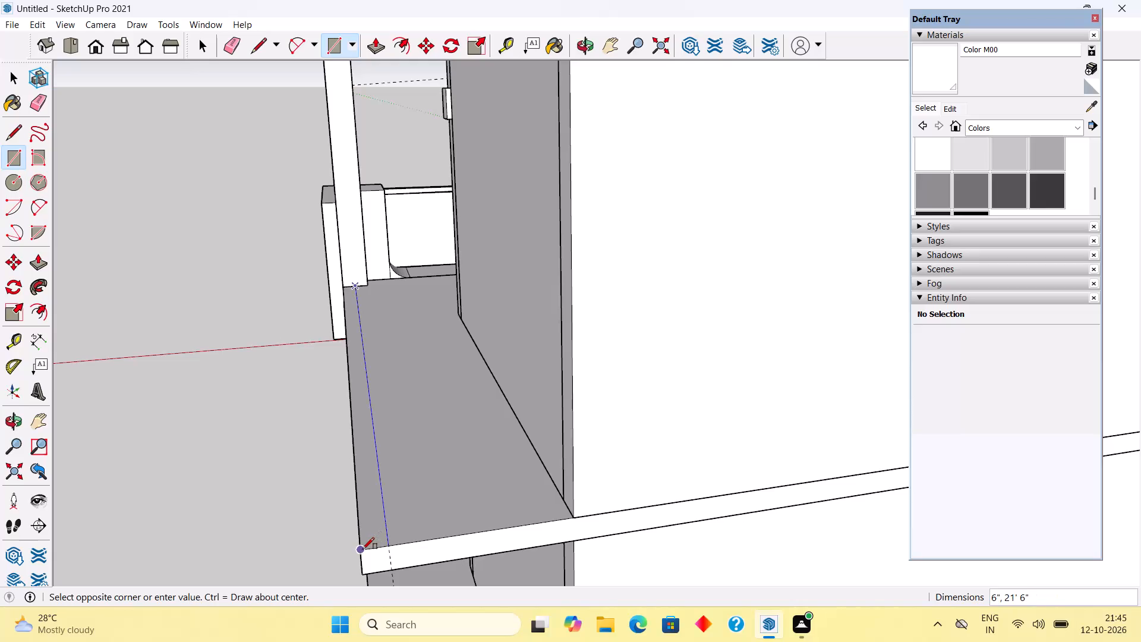
key("p")
left_click(367, 536)
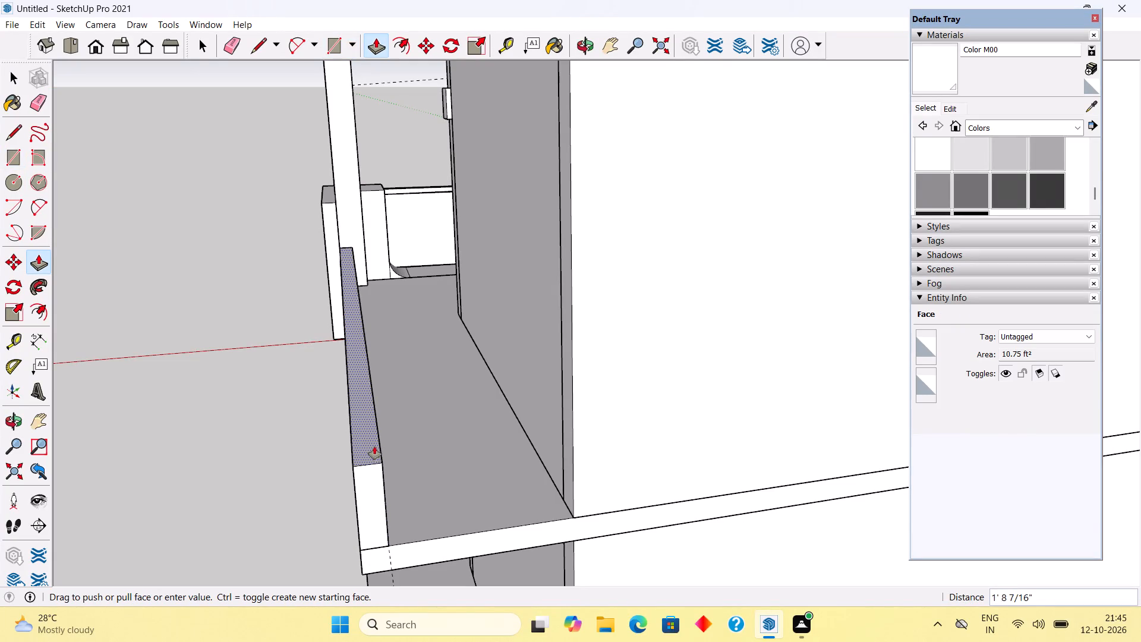
type("3'")
key("Return")
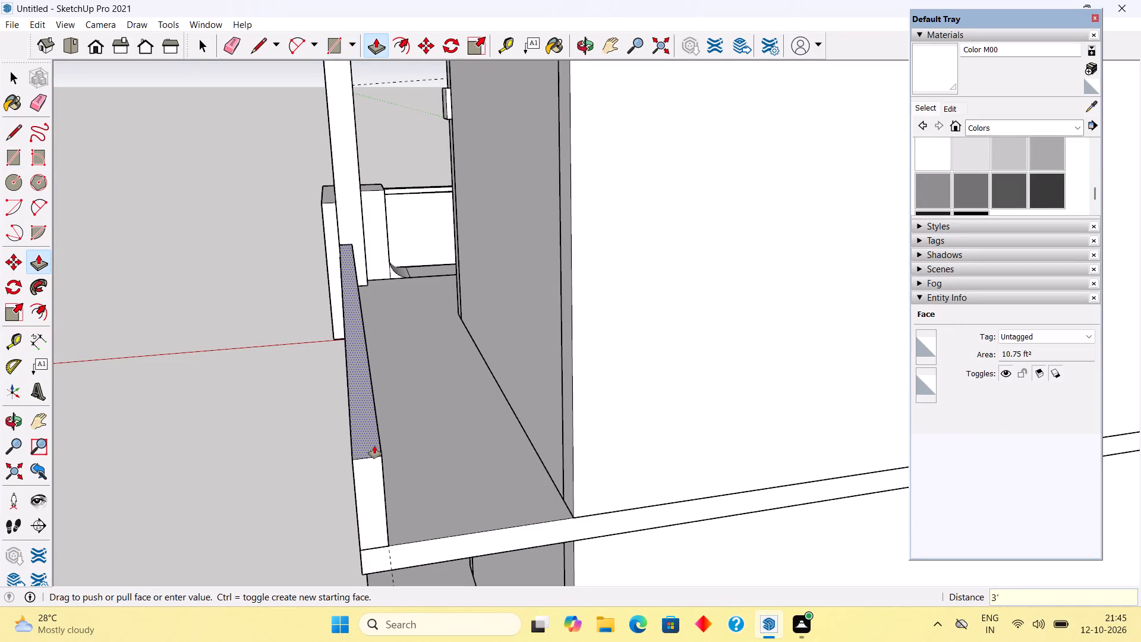
Make the new balcony front parapet, including all its faces and edges, into a group.
key("space")
triple_click(374, 446)
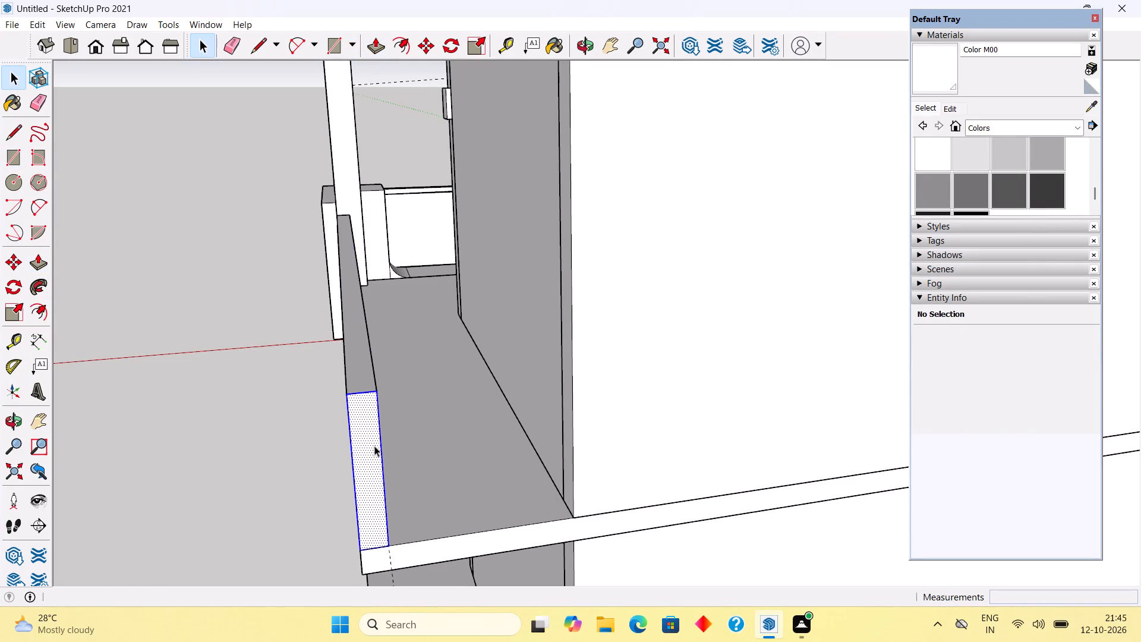
right_click(365, 452)
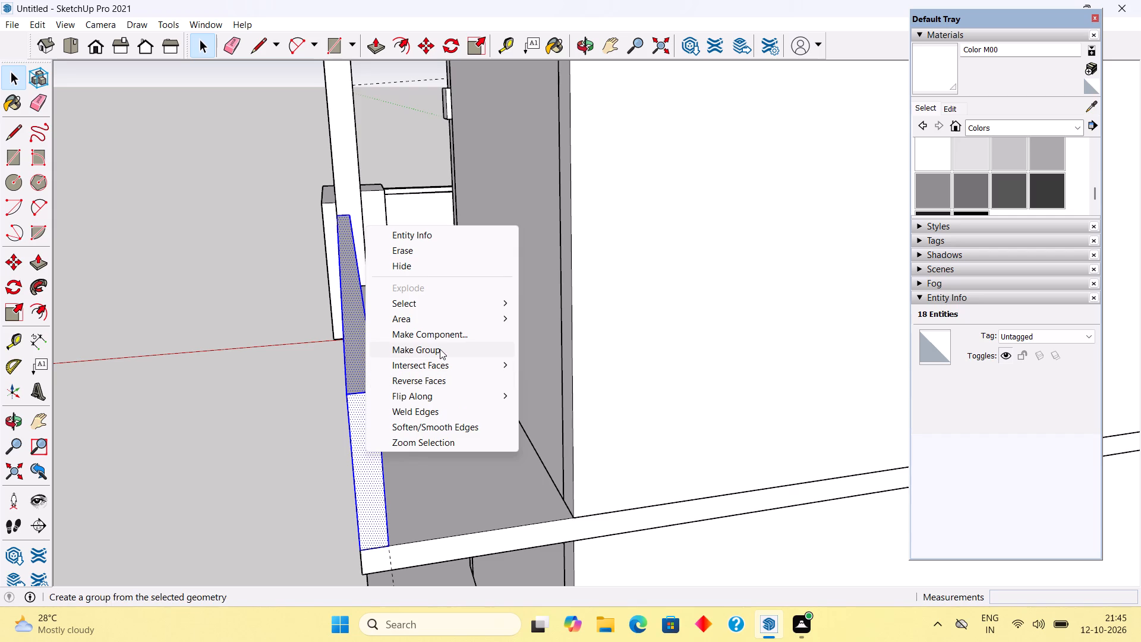
left_click(440, 349)
left_click(181, 430)
Place a Tape Measure guide on the balcony slab, offset 6" inward from its open short end edge.
middle_click_drag(463, 524, 395, 499)
scroll(395, 499, "down", 3)
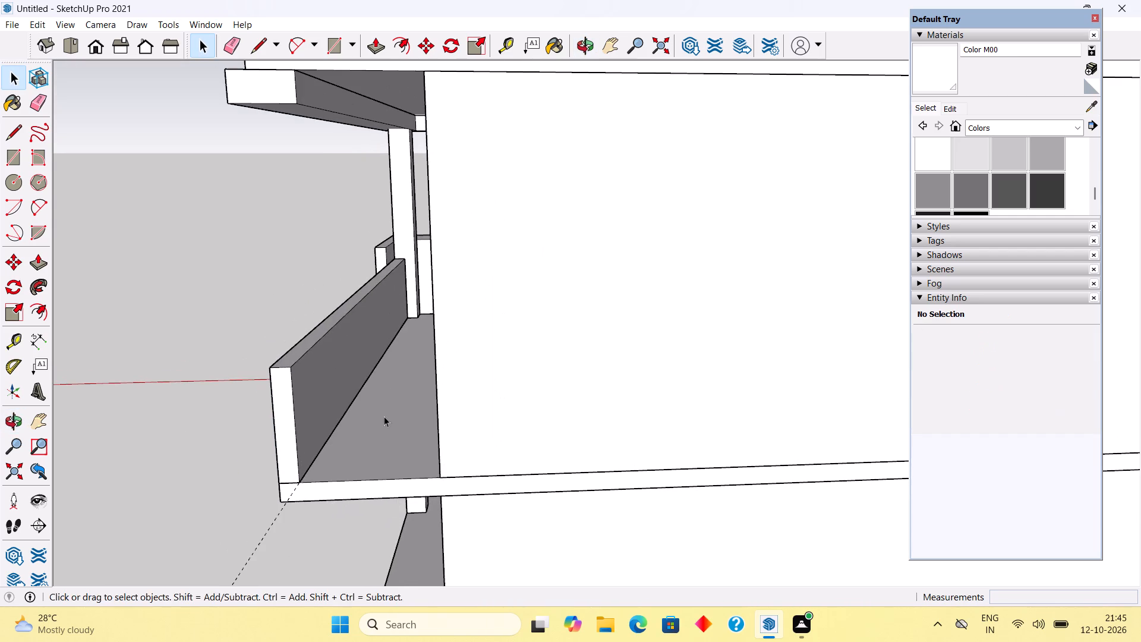
middle_click_drag(382, 379, 399, 430)
scroll(399, 430, "down", 4)
scroll(415, 382, "down", 6)
middle_click_drag(411, 382, 412, 462)
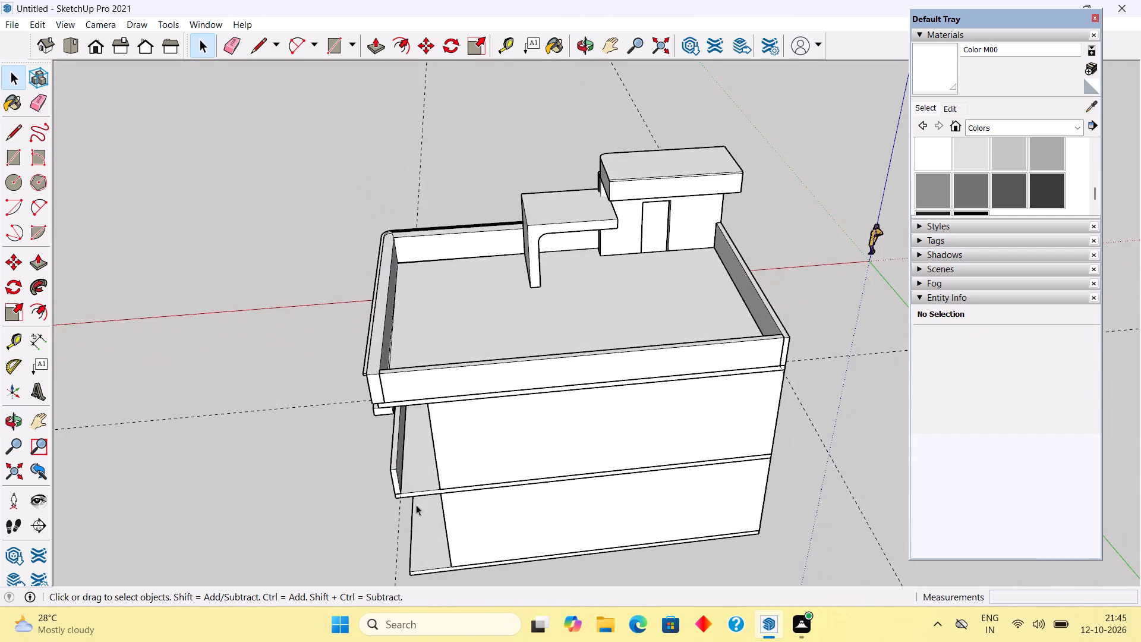
scroll(416, 504, "up", 11)
key("t")
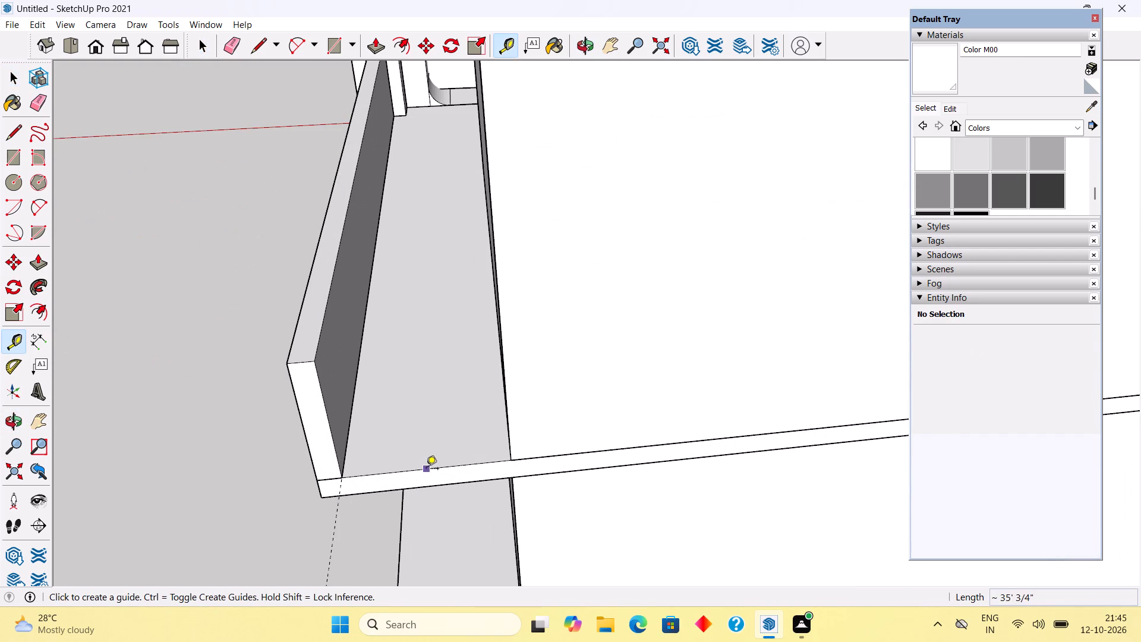
left_click(426, 470)
type("6\"")
key("Return")
Draw a 6" wide rectangle between the front parapet and the house wall, and extrude it up 3' to the parapet's top.
key("r")
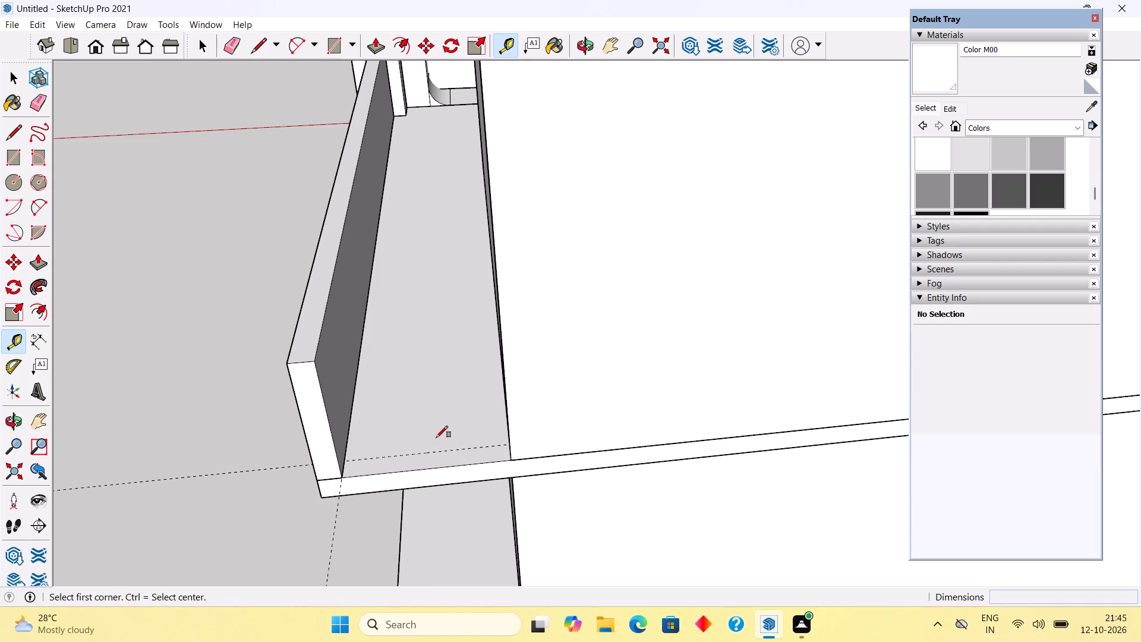
left_click(343, 459)
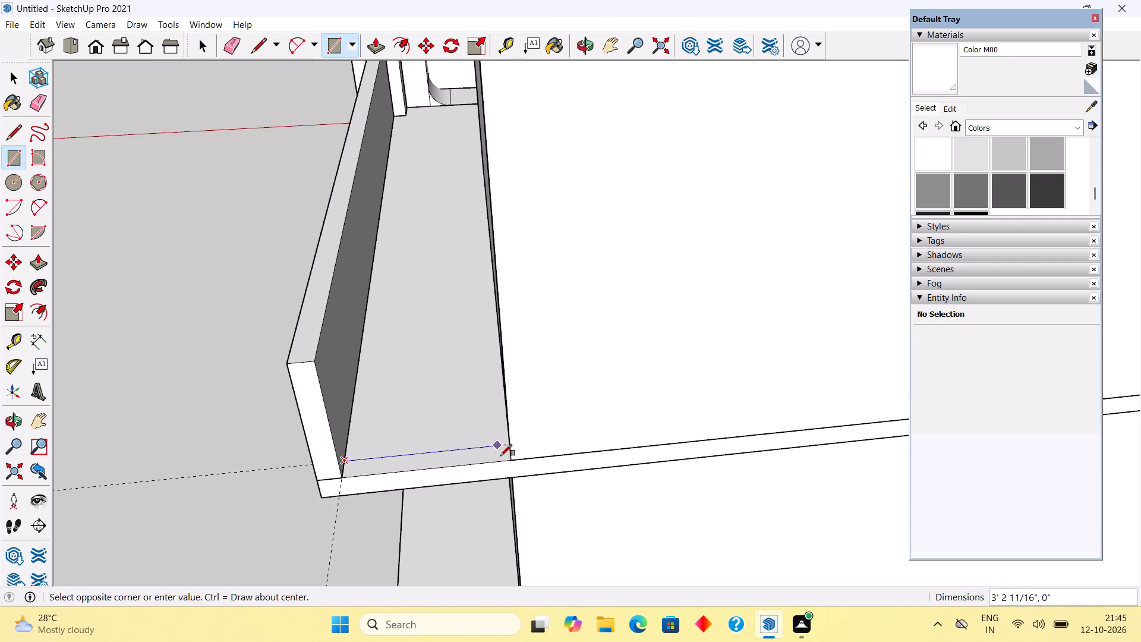
left_click(514, 461)
key("p")
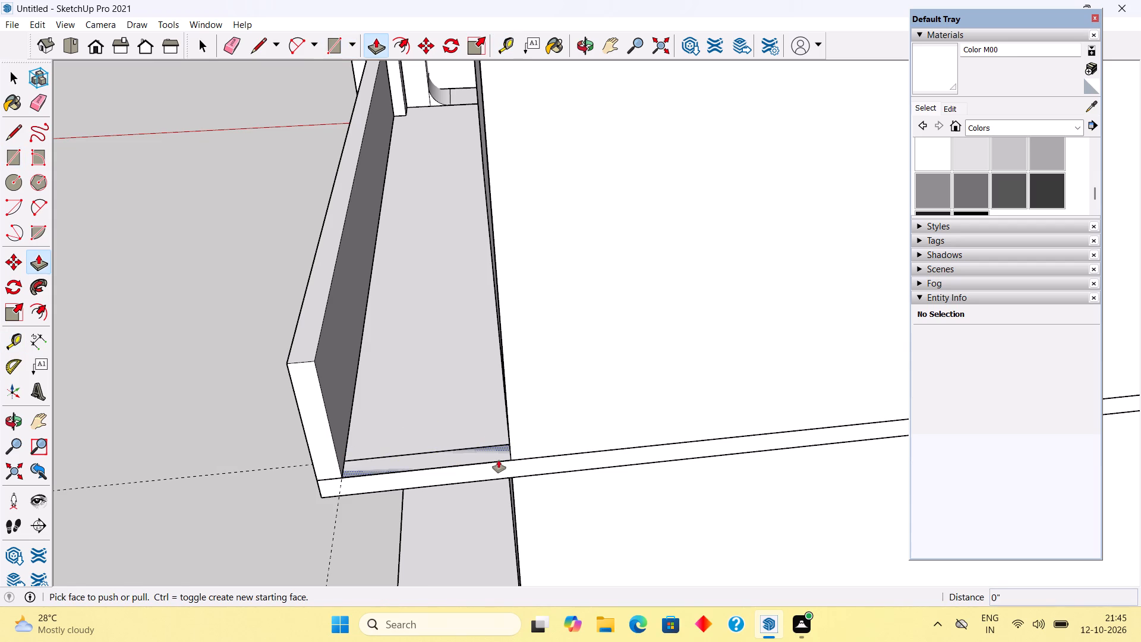
left_click(493, 455)
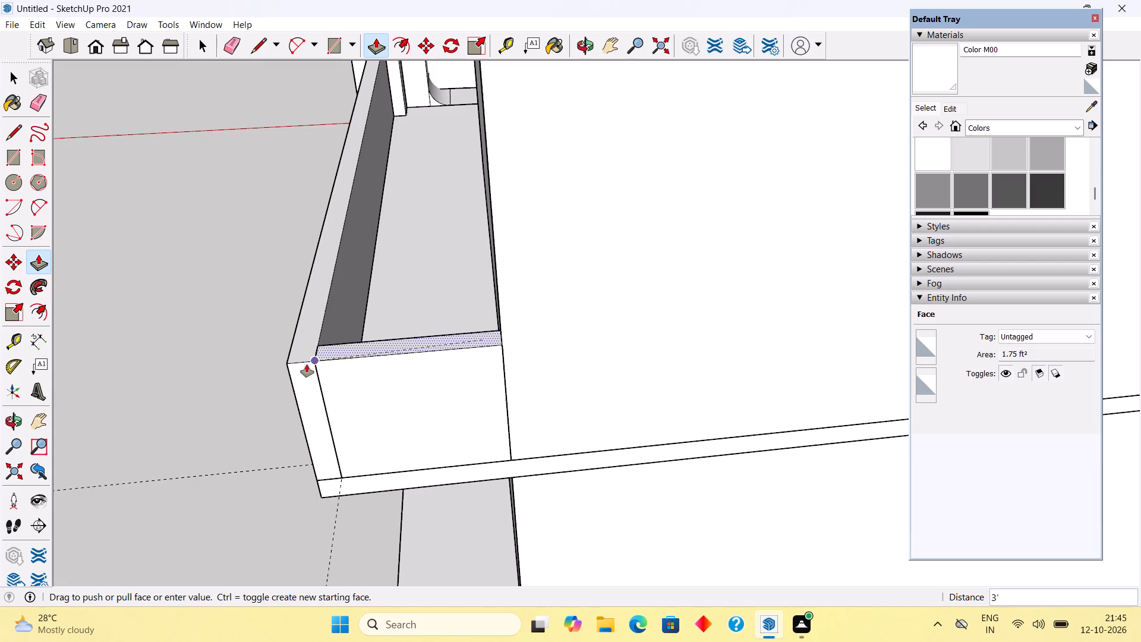
left_click(307, 364)
Make the short balcony end parapet into a group and deselect it.
key("space")
triple_click(427, 408)
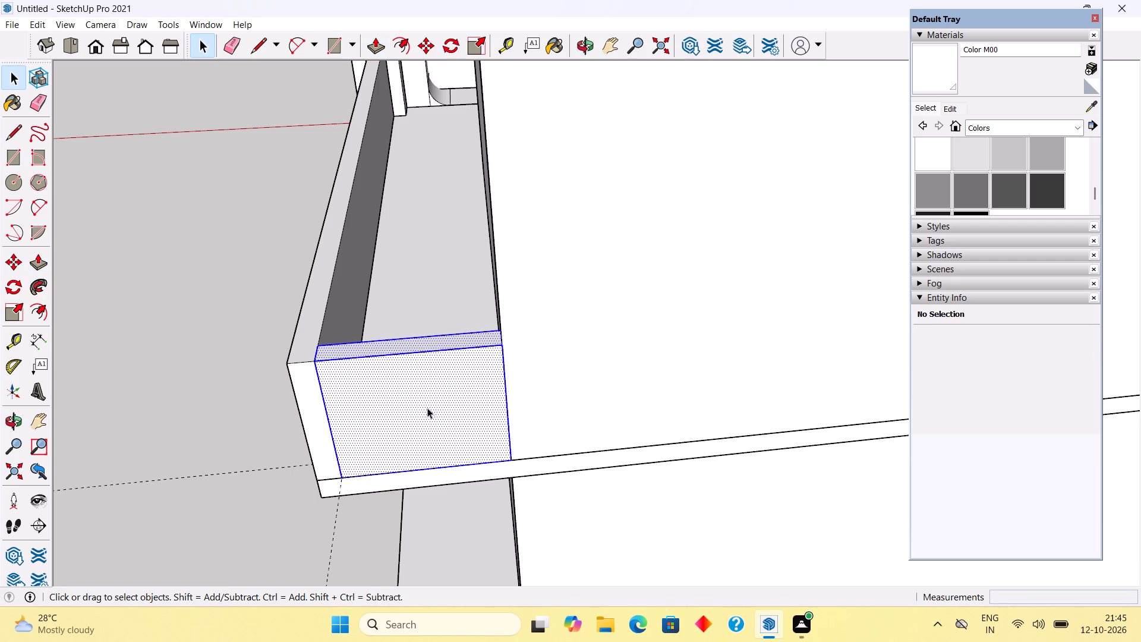
right_click(427, 408)
left_click(478, 309)
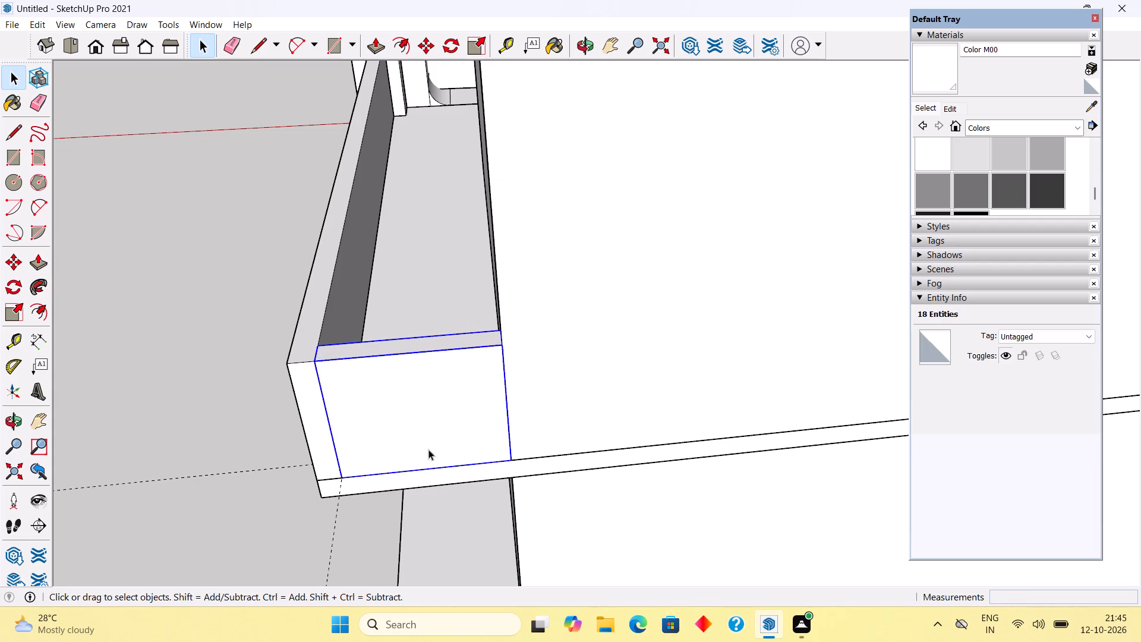
scroll(419, 434, "down", 7)
scroll(337, 277, "down", 6)
middle_click_drag(338, 395, 526, 265)
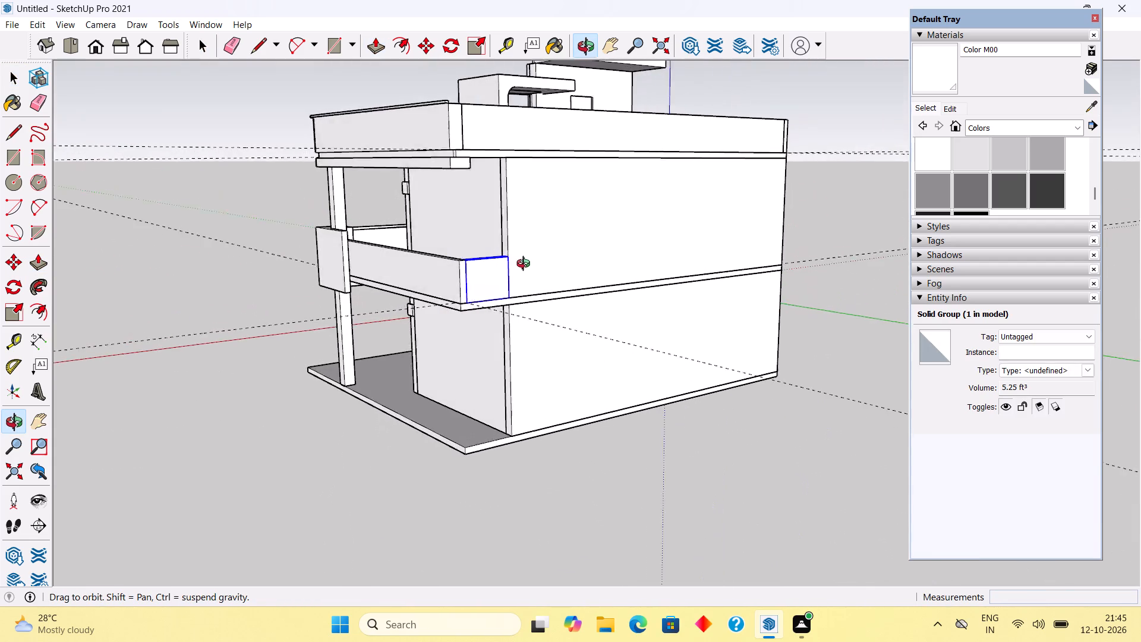
middle_click_drag(526, 265, 536, 270)
scroll(543, 283, "down", 3)
middle_click_drag(447, 401, 587, 409)
scroll(587, 409, "down", 3)
left_click(665, 456)
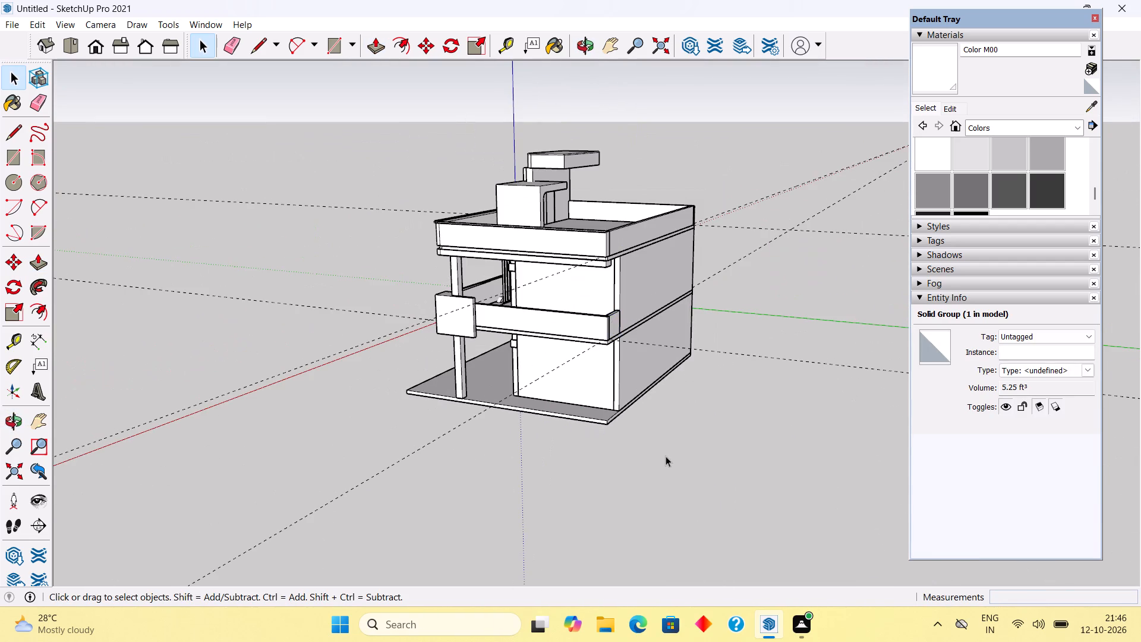
On the opposite side of the house, place a guide 6" inward from the ground slab's edge at the open bay.
middle_click_drag(650, 327, 45, 350)
middle_click_drag(761, 378, 384, 404)
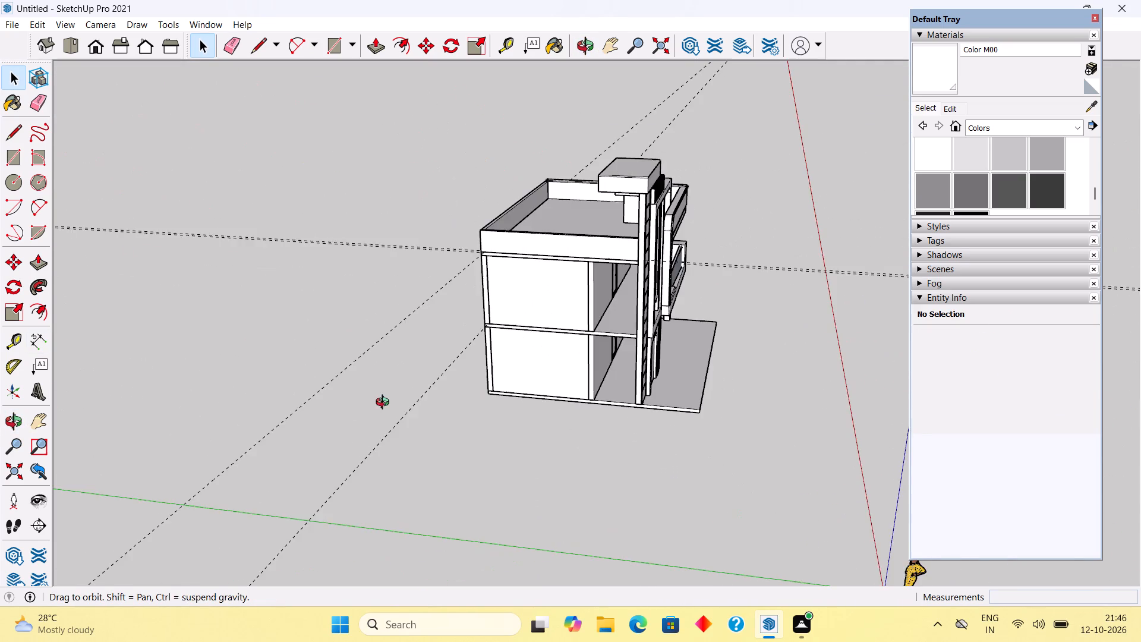
scroll(569, 443, "up", 10)
middle_click_drag(646, 263, 669, 350)
scroll(669, 350, "down", 3)
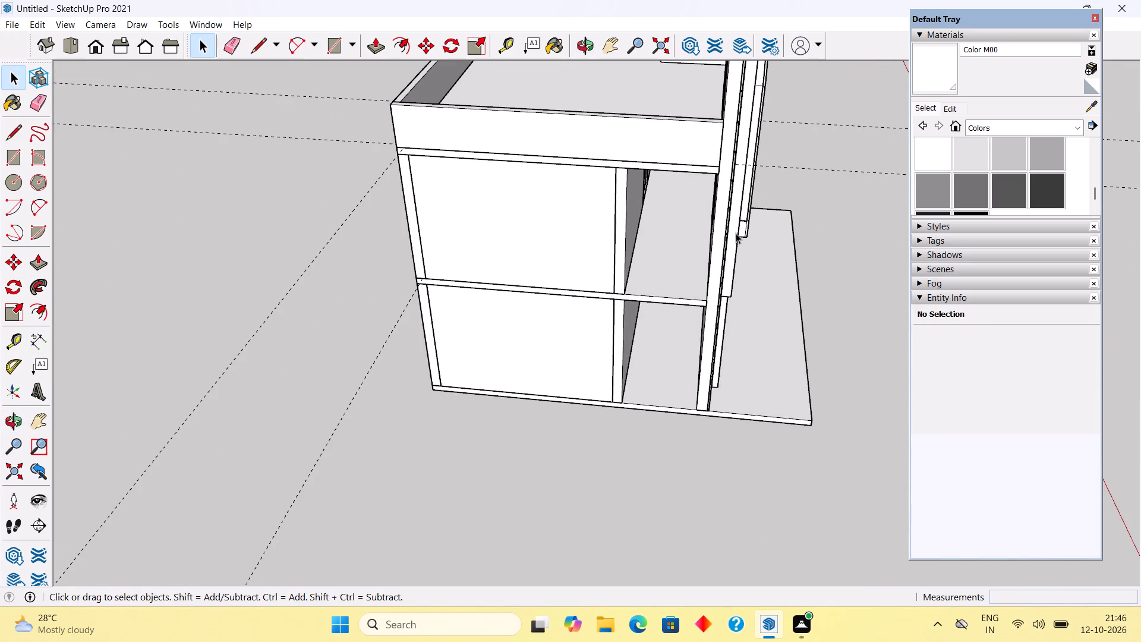
scroll(737, 232, "up", 4)
scroll(554, 527, "up", 3)
key("t")
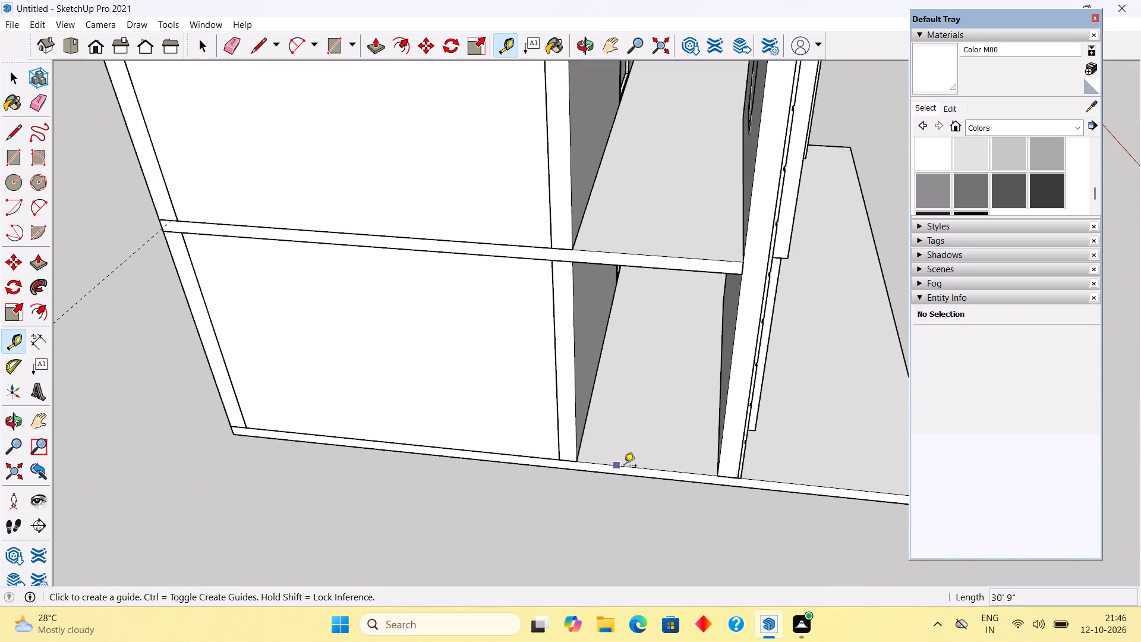
left_click(631, 465)
key("6")
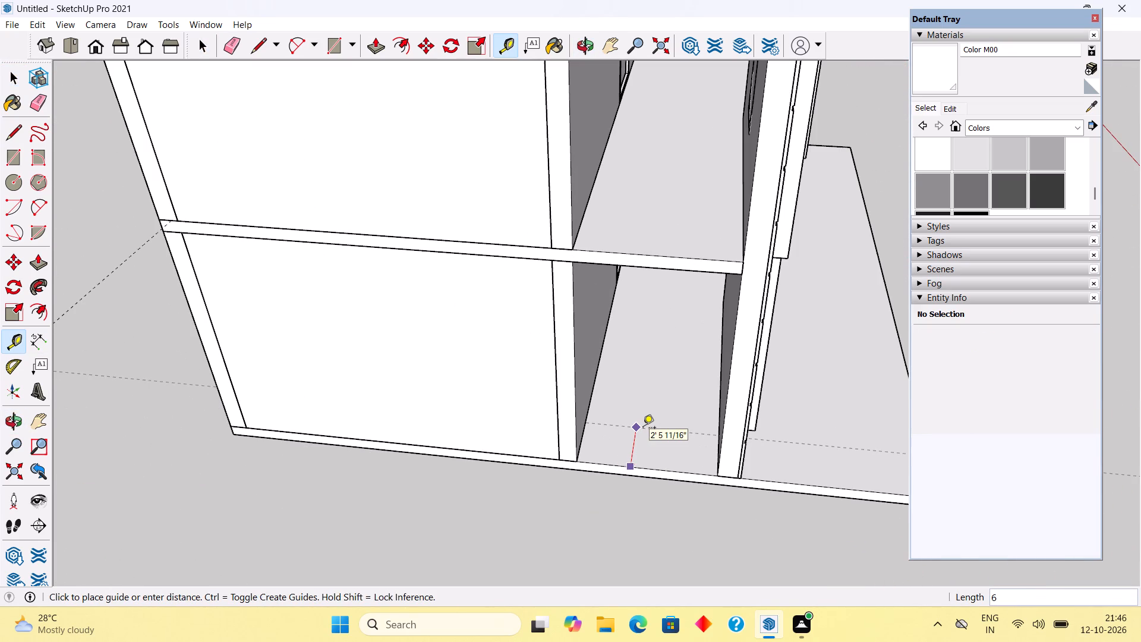
key("shift+quotedbl")
key("Return")
Draw a 6' by 6" rectangle across the ground-floor opening and extrude it up 10' to the underside of the upper slab.
key("r")
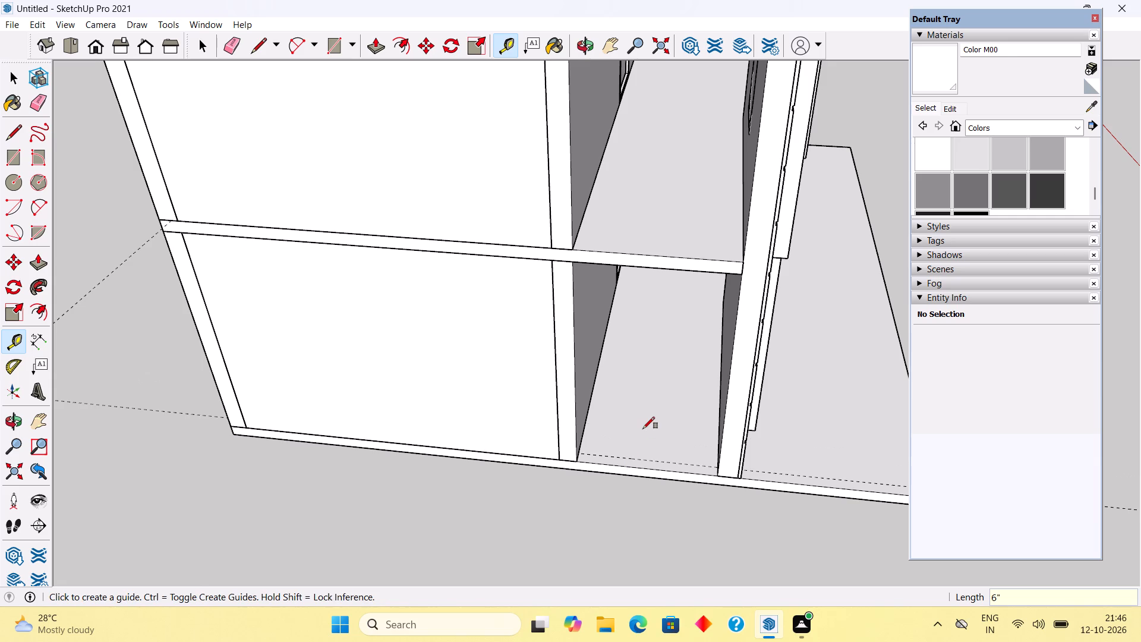
left_click(582, 452)
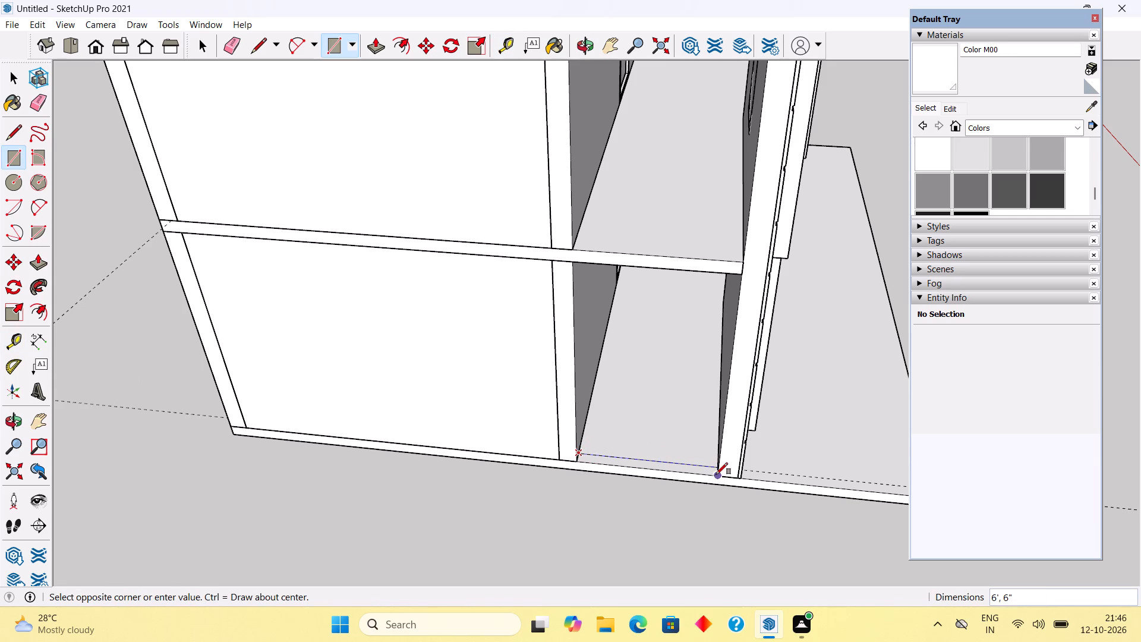
left_click(716, 474)
key("p")
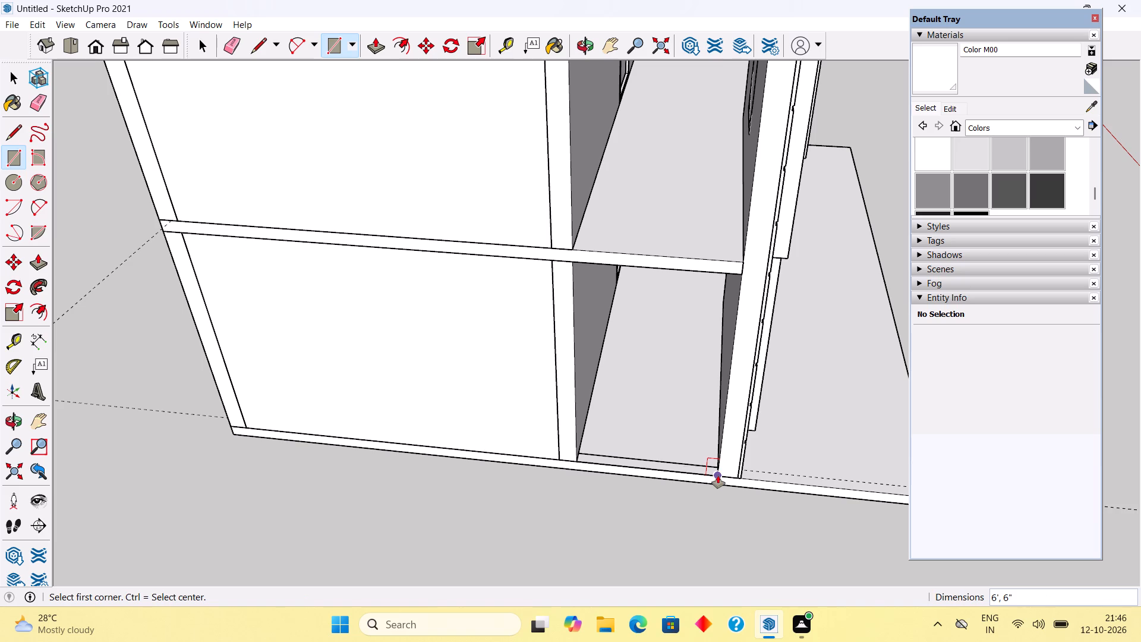
left_click(702, 469)
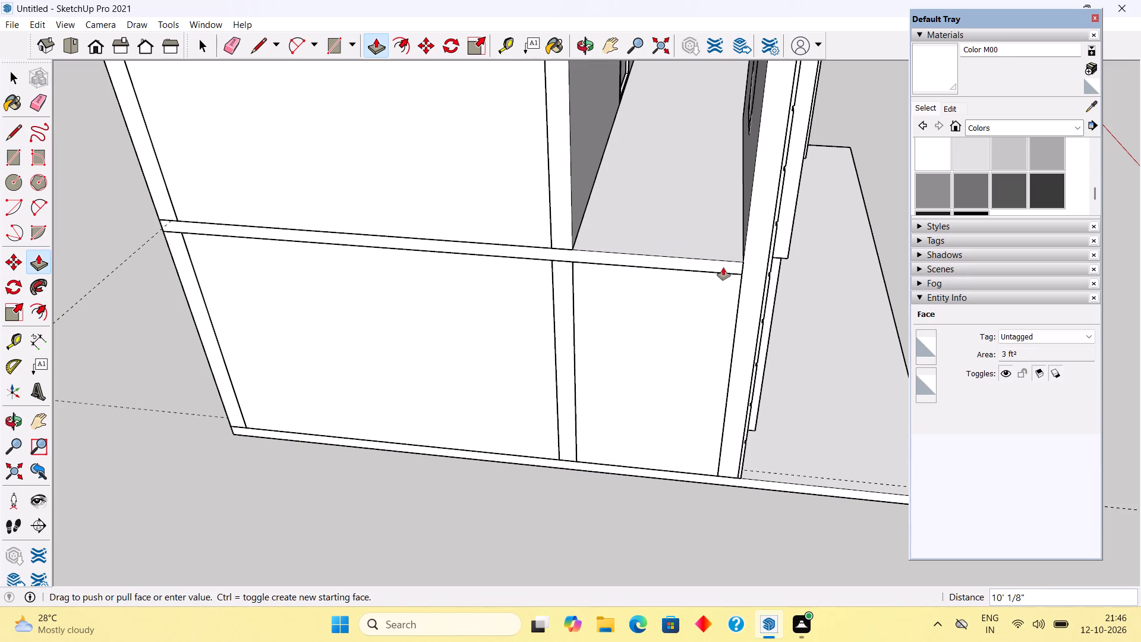
left_click(739, 270)
Make the new ground-floor infill wall into a group and deselect it.
key("space")
triple_click(708, 333)
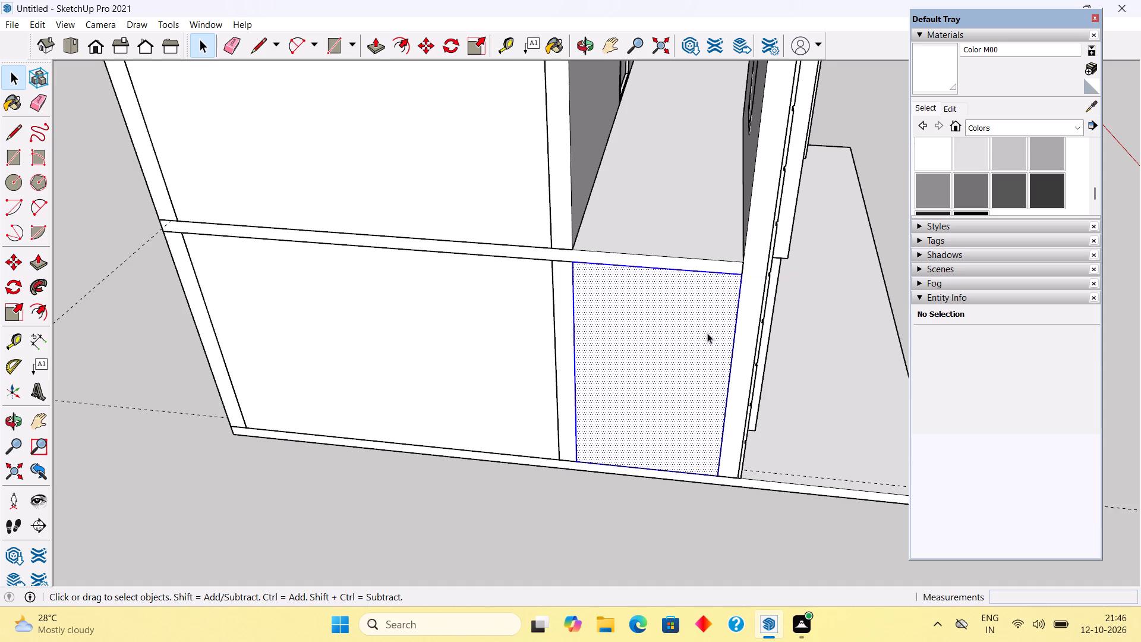
right_click(705, 326)
left_click(761, 456)
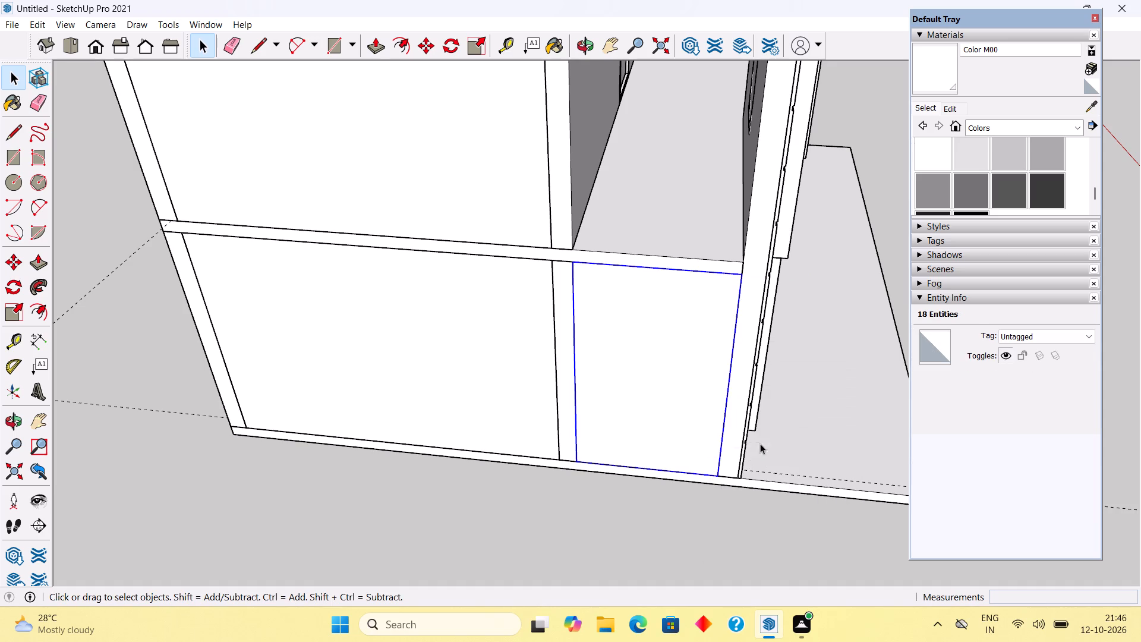
scroll(737, 471, "down", 4)
left_click(688, 532)
Place a Tape Measure guide 6" inward from the upper-floor slab's edge at the open bay above the infill wall.
scroll(688, 333, "up", 6)
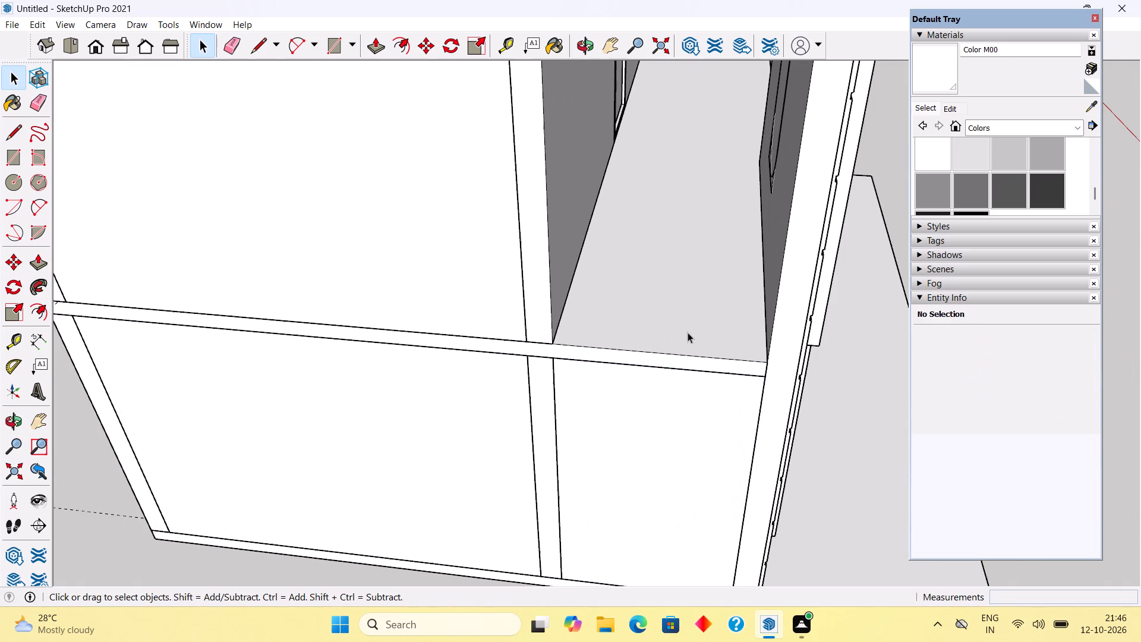
key("t")
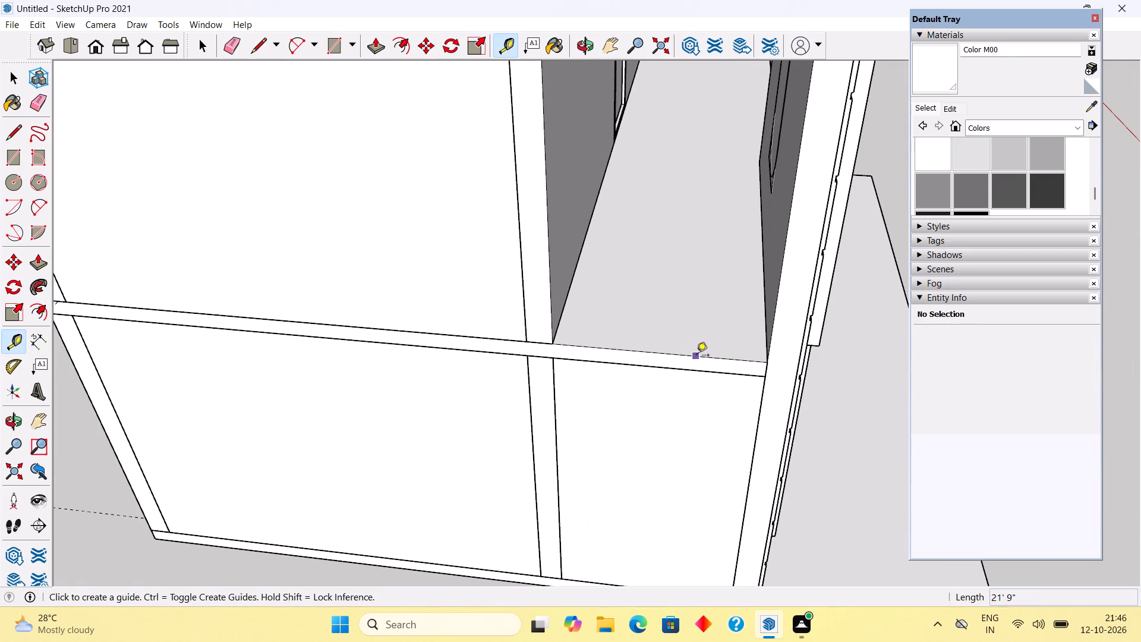
left_click(696, 356)
type("6\"")
key("Return")
Draw a 6" by 6' rectangle across the upper-floor opening and extrude it up 10' to the underside of the roof slab.
key("r")
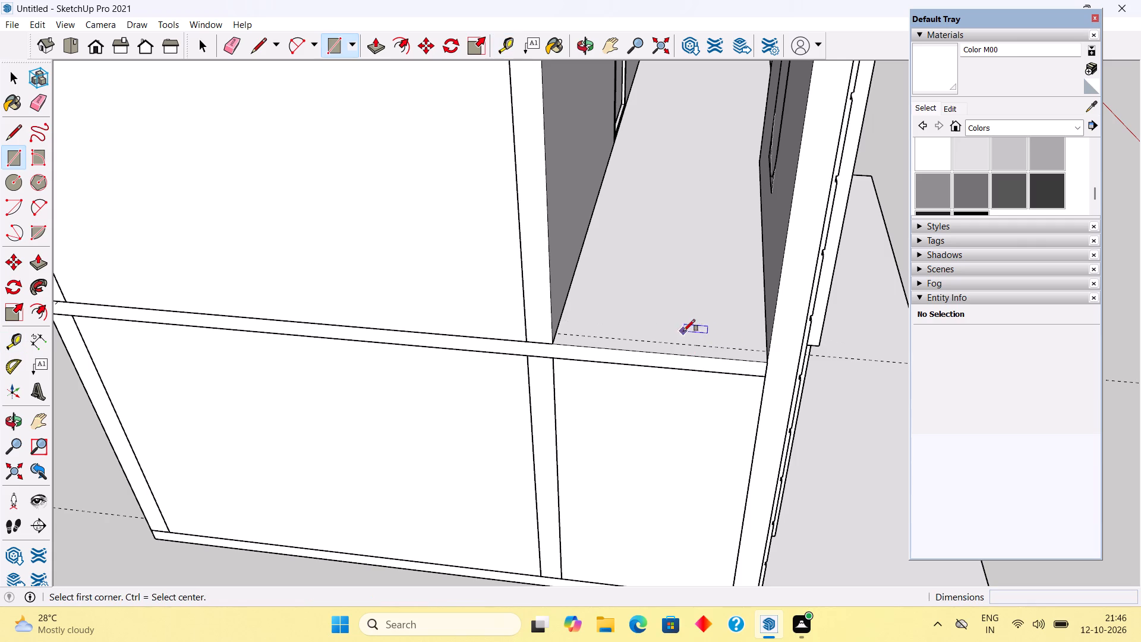
left_click(559, 331)
left_click(767, 361)
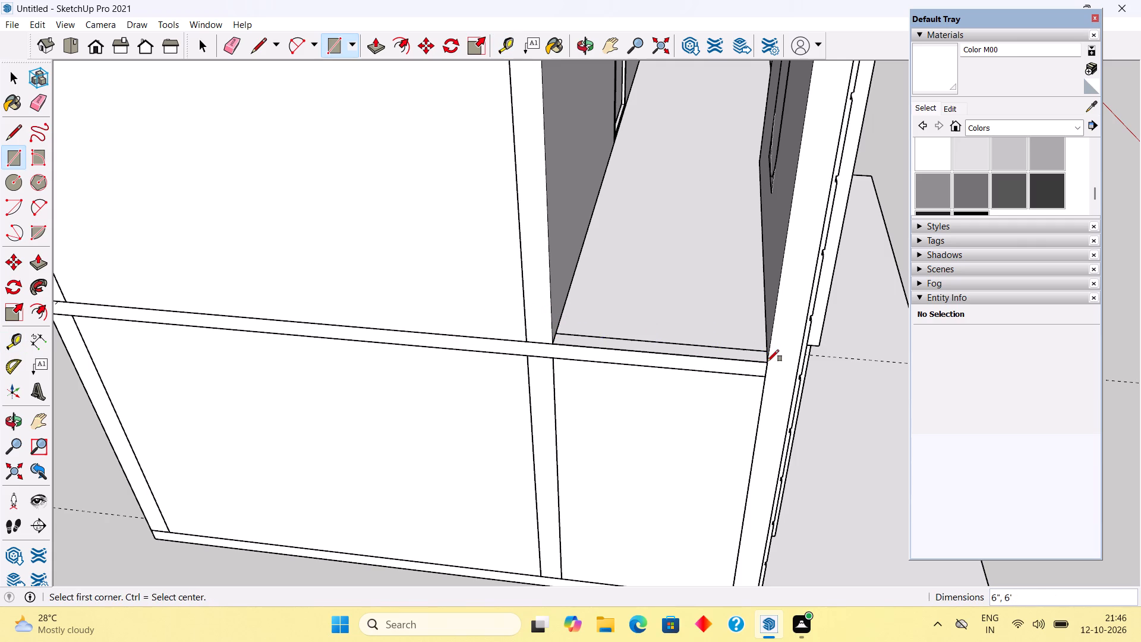
key("p")
left_click(761, 355)
scroll(762, 328, "down", 4)
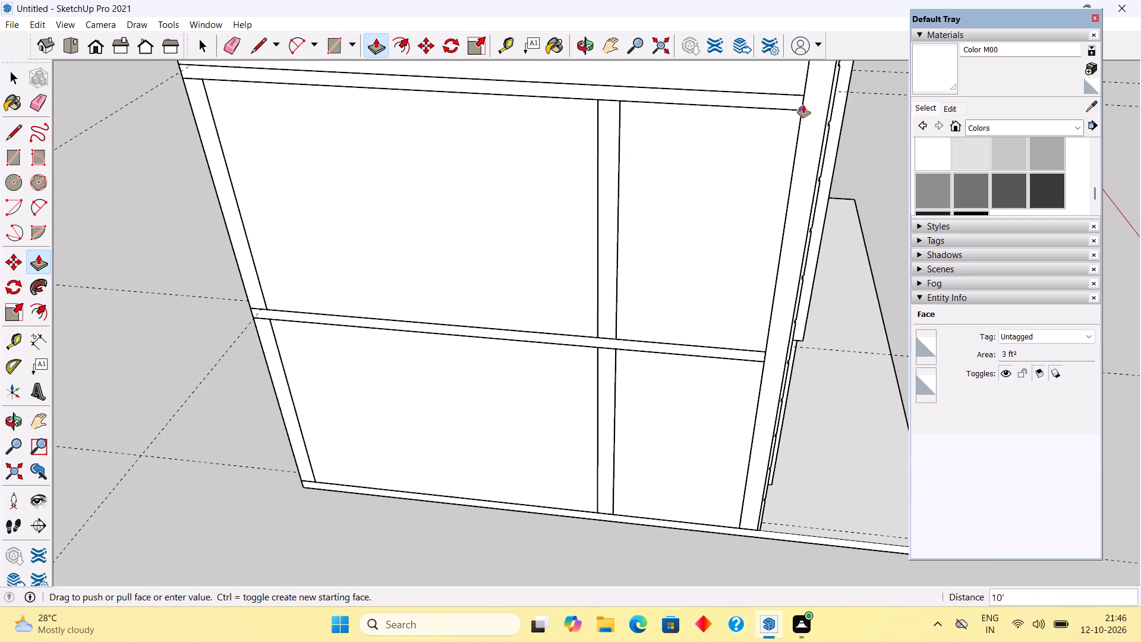
left_click(803, 105)
Make the new upper-floor infill wall into a group and deselect it.
key("space")
triple_click(773, 188)
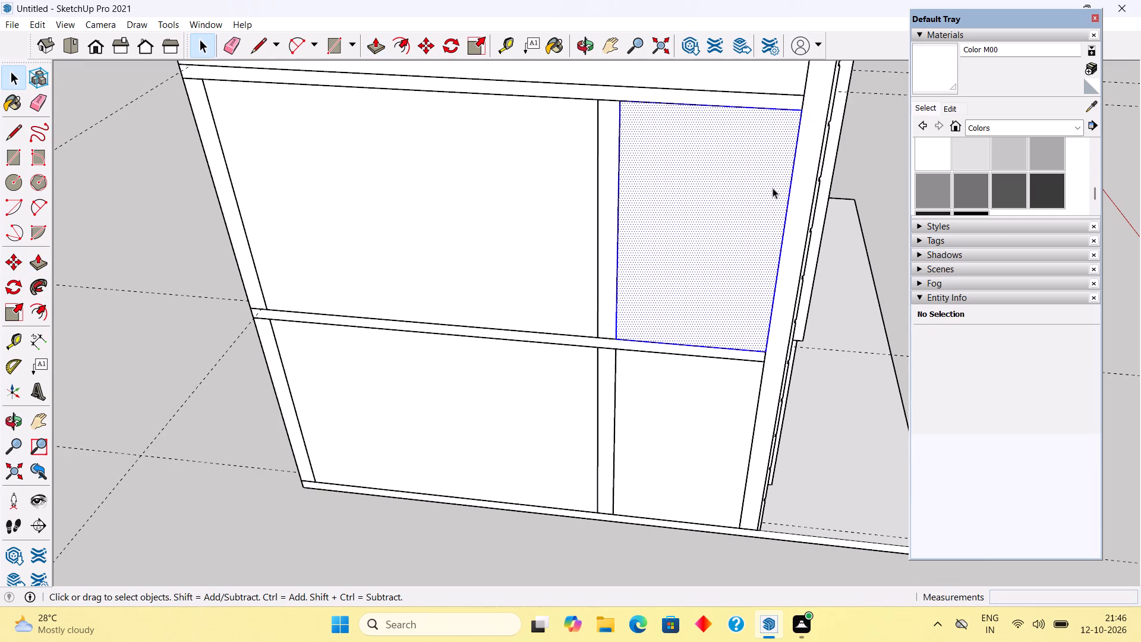
right_click(773, 188)
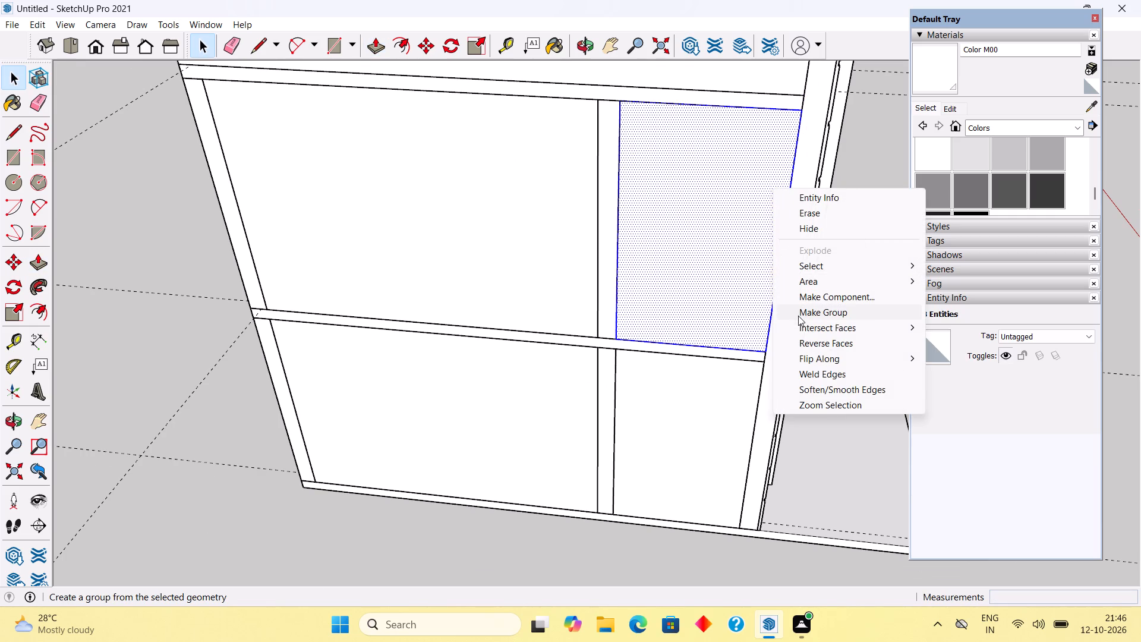
left_click(799, 316)
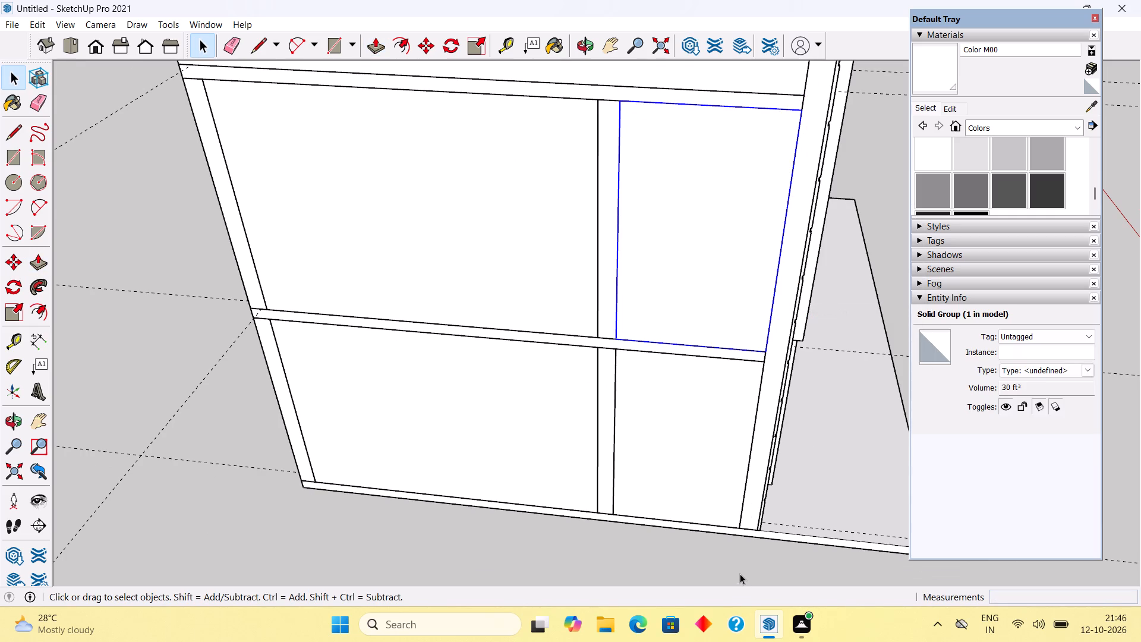
left_click(740, 573)
Examine the house from the side, front and above, checking the tower, balcony and front of the base slab.
scroll(683, 440, "down", 9)
middle_click_drag(740, 385, 738, 384)
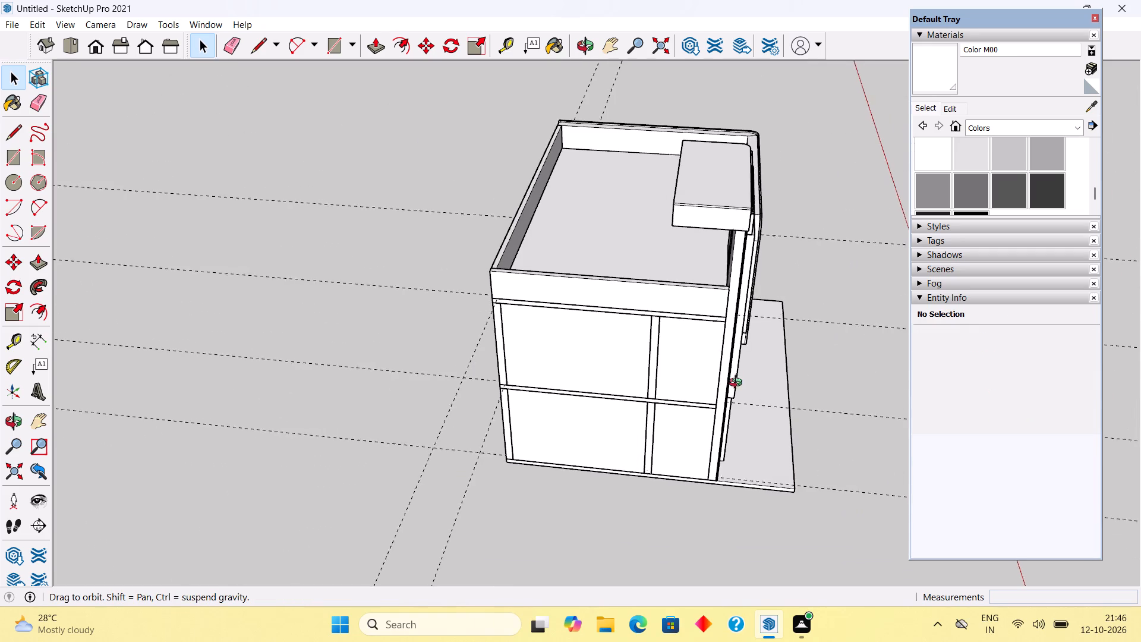
middle_click_drag(738, 384, 394, 265)
left_click(391, 421)
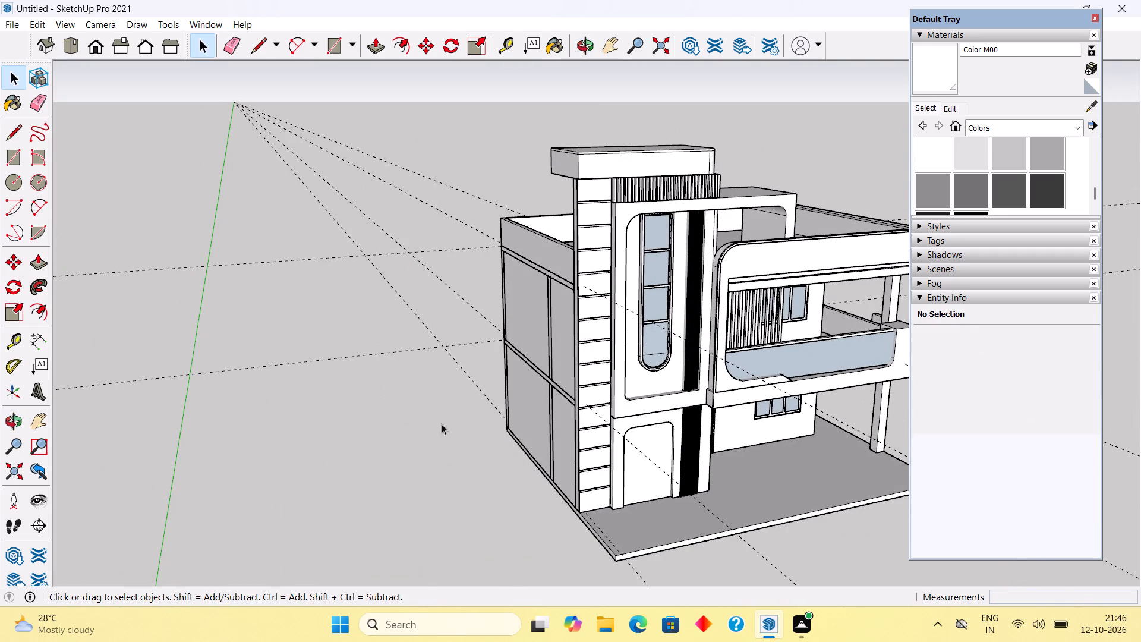
middle_click_drag(609, 423, 449, 370)
scroll(449, 370, "down", 3)
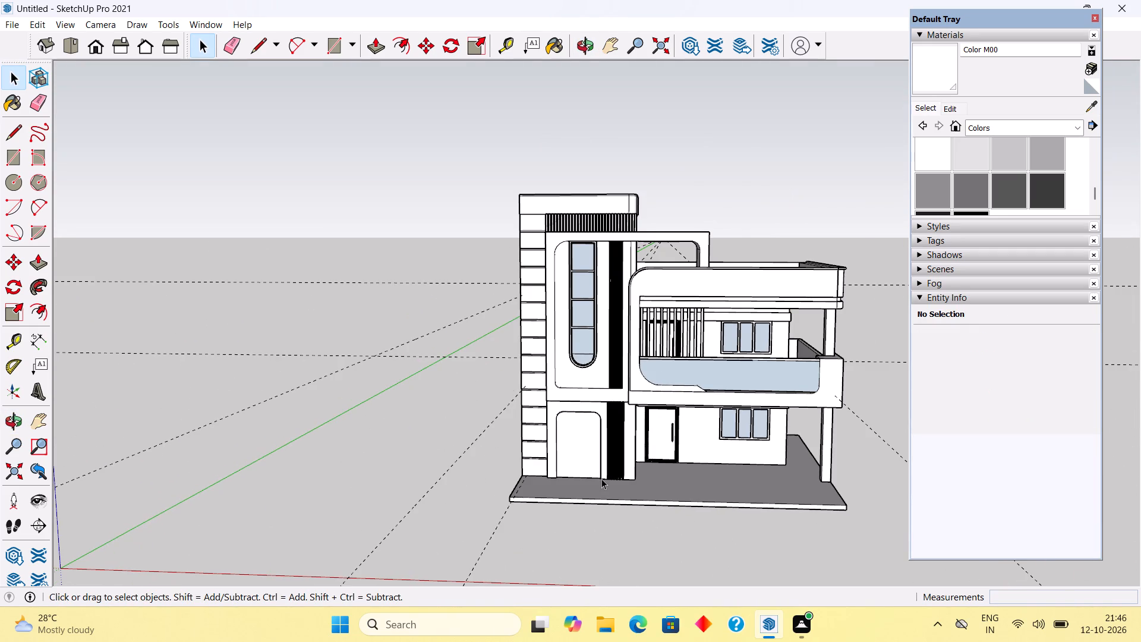
scroll(604, 481, "up", 4)
middle_click_drag(509, 483, 707, 452)
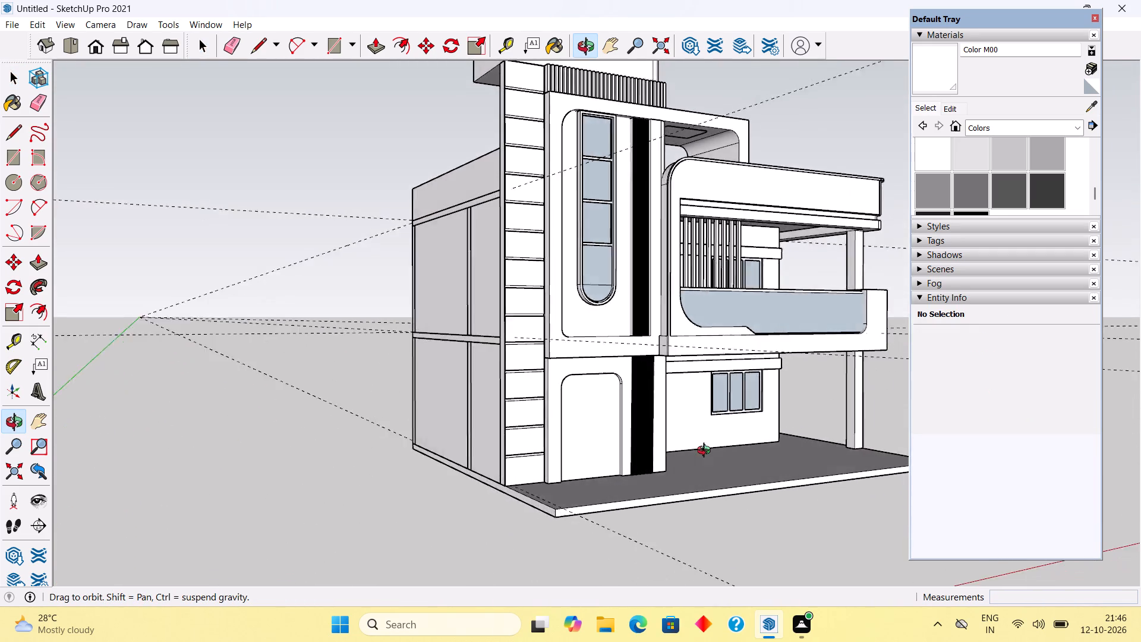
middle_click_drag(707, 452, 437, 641)
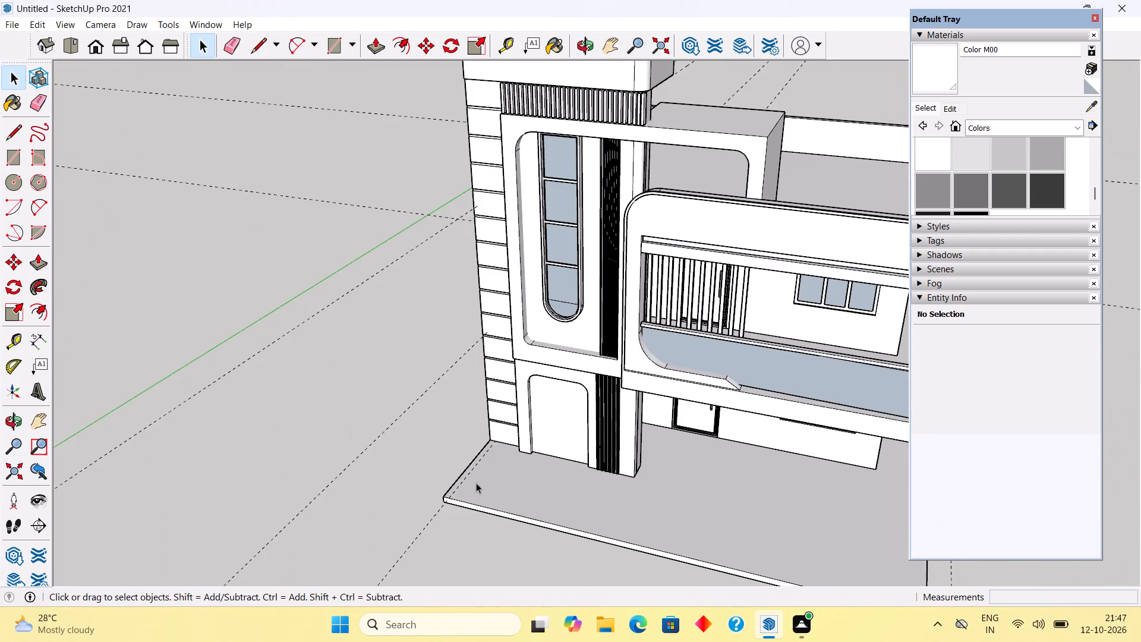
scroll(475, 473, "down", 5)
middle_click_drag(549, 609, 96, 593)
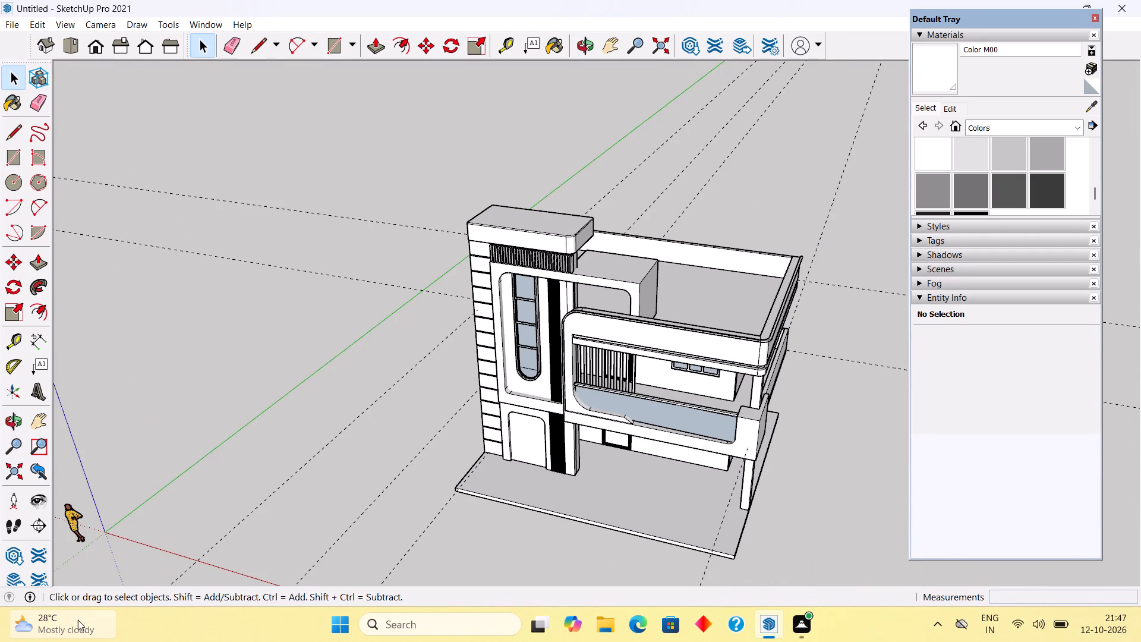
scroll(326, 417, "down", 1)
middle_click_drag(346, 425, 391, 426)
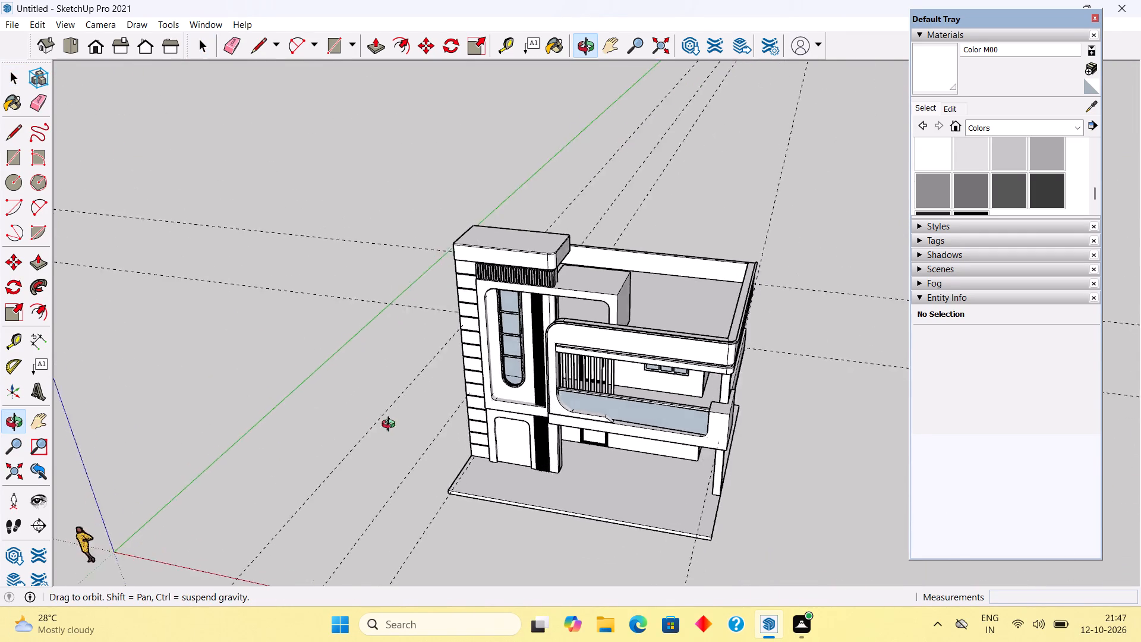
middle_click_drag(391, 426, 506, 402)
scroll(506, 402, "down", 7)
scroll(525, 497, "up", 6)
middle_click_drag(527, 496, 505, 385)
scroll(505, 385, "up", 2)
scroll(593, 407, "up", 3)
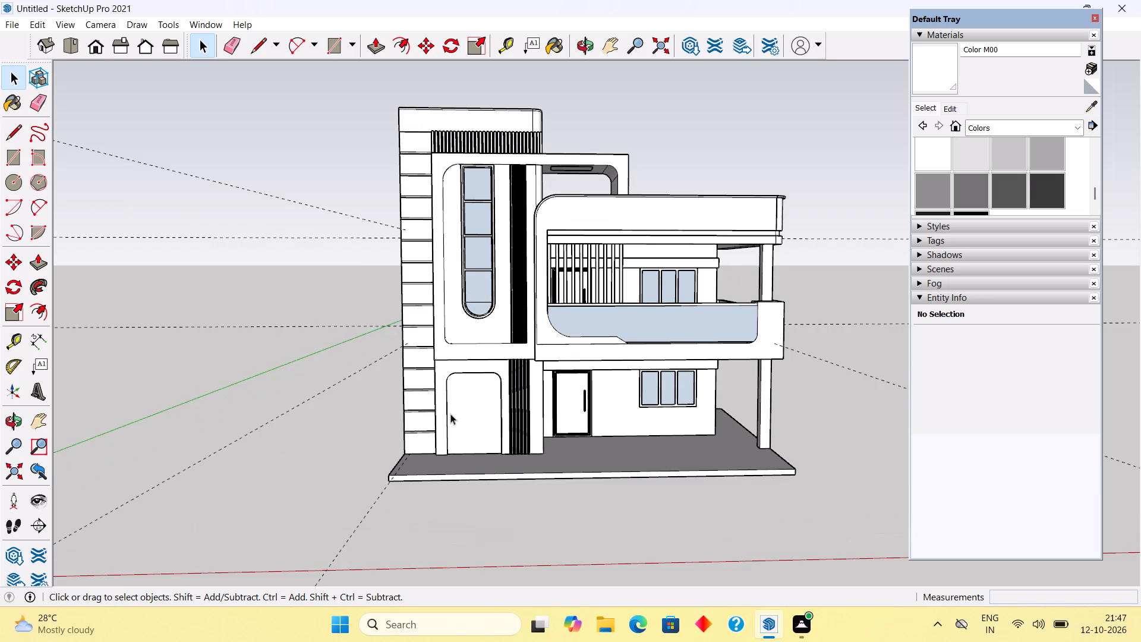
scroll(450, 414, "up", 1)
middle_click_drag(441, 414, 411, 414)
scroll(411, 414, "up", 1)
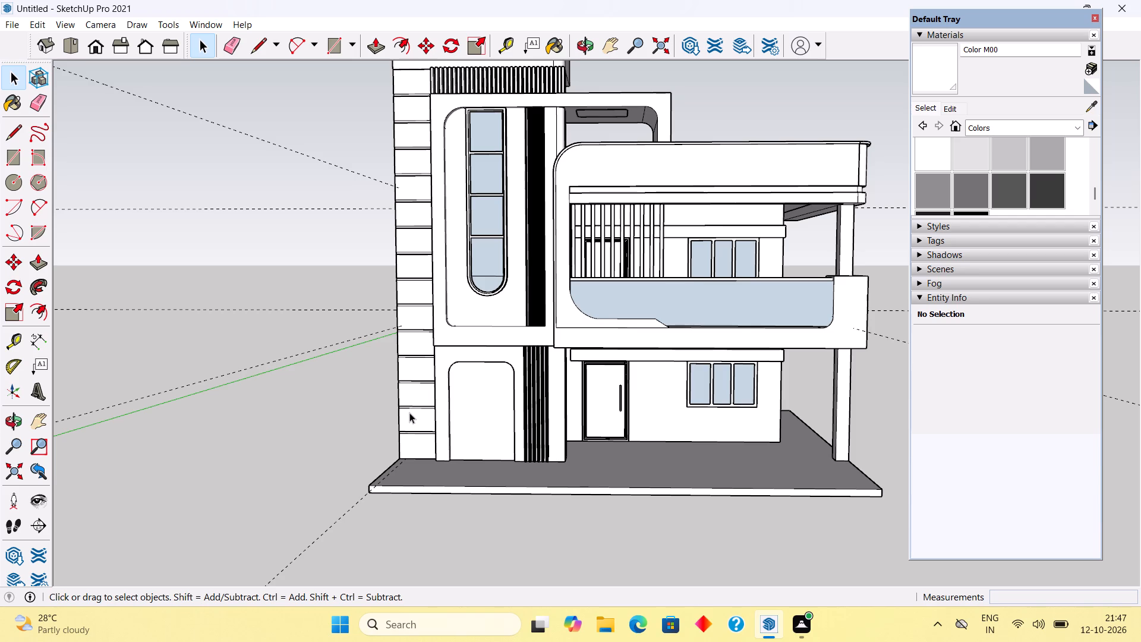
middle_click_drag(411, 434, 423, 479)
scroll(423, 479, "down", 1)
scroll(425, 382, "down", 3)
scroll(407, 499, "up", 4)
middle_click_drag(386, 488, 340, 418)
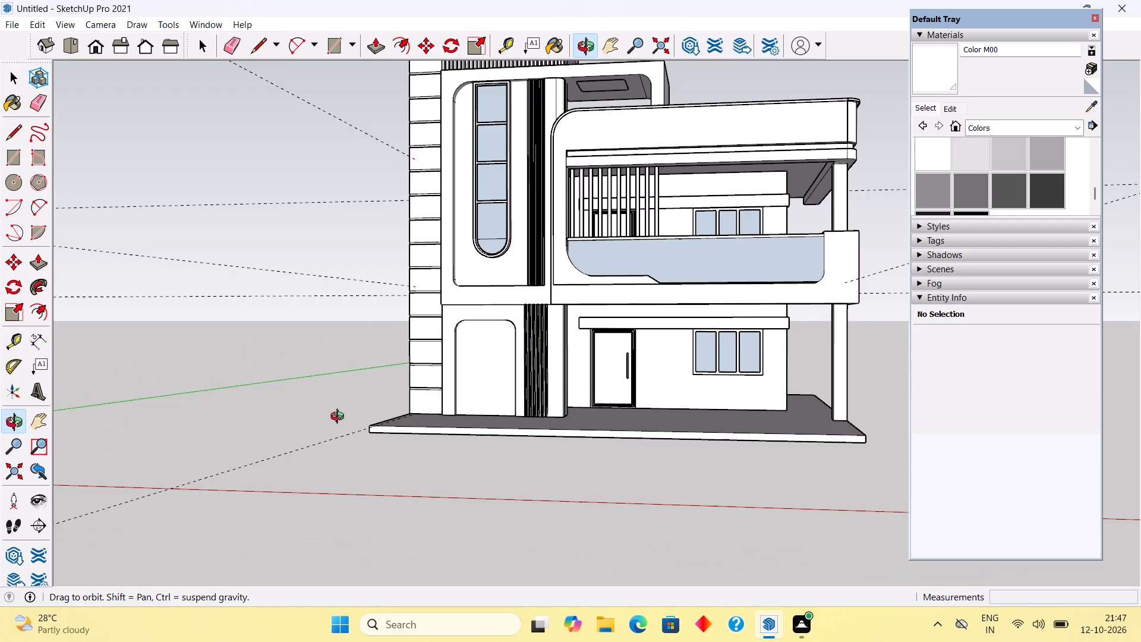
middle_click_drag(340, 418, 351, 382)
scroll(351, 382, "down", 1)
middle_click_drag(486, 308, 573, 532)
scroll(573, 532, "down", 3)
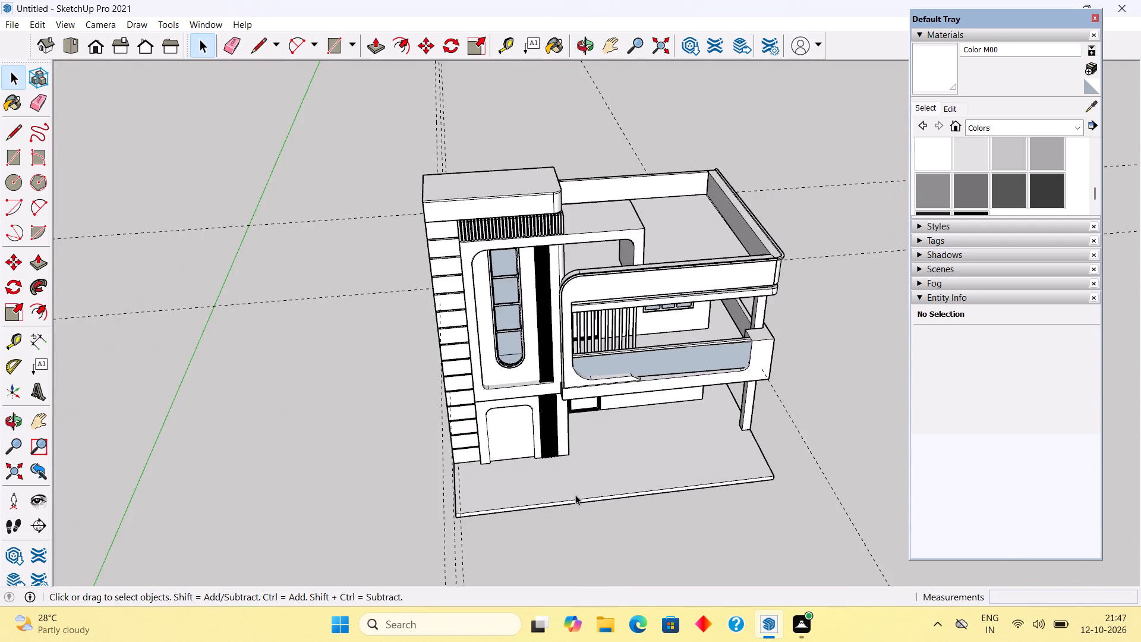
scroll(575, 495, "up", 8)
middle_click_drag(588, 342, 590, 443)
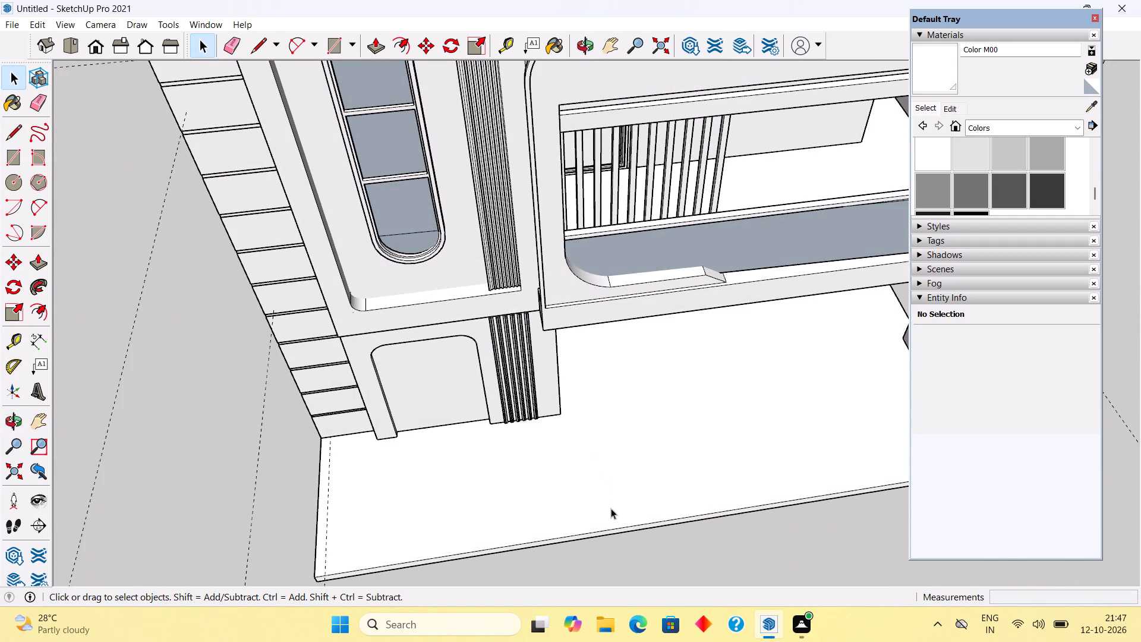
middle_click_drag(610, 508, 593, 481)
scroll(593, 486, "down", 7)
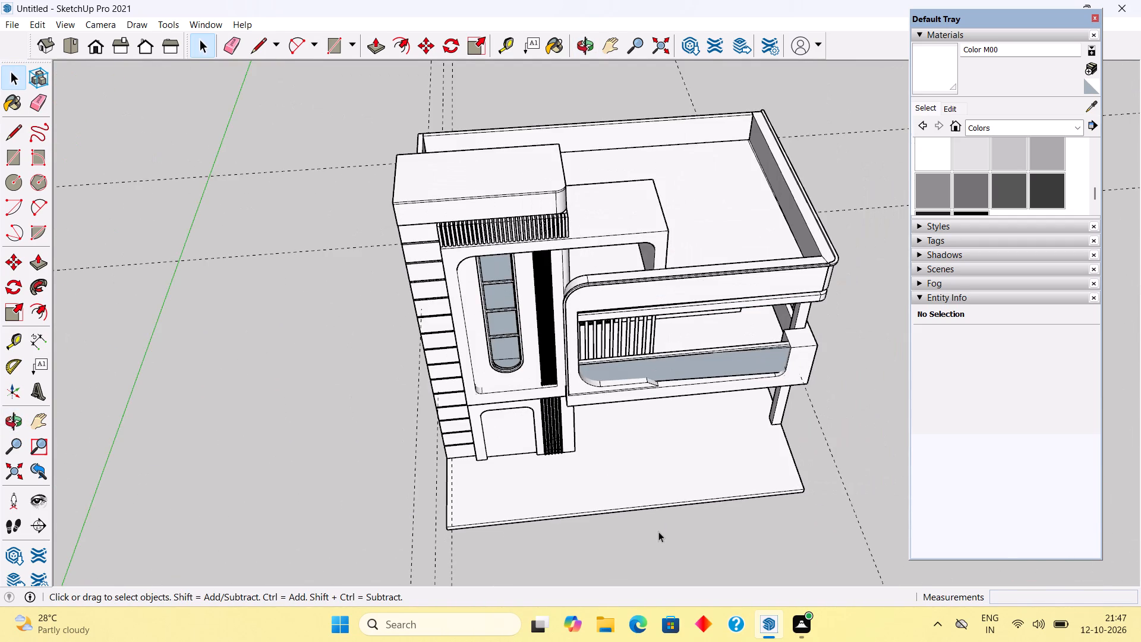
middle_click_drag(658, 531, 619, 558)
Place a guide on the base slab 4' in front of the tower's front edge and another 9" further out.
key("t")
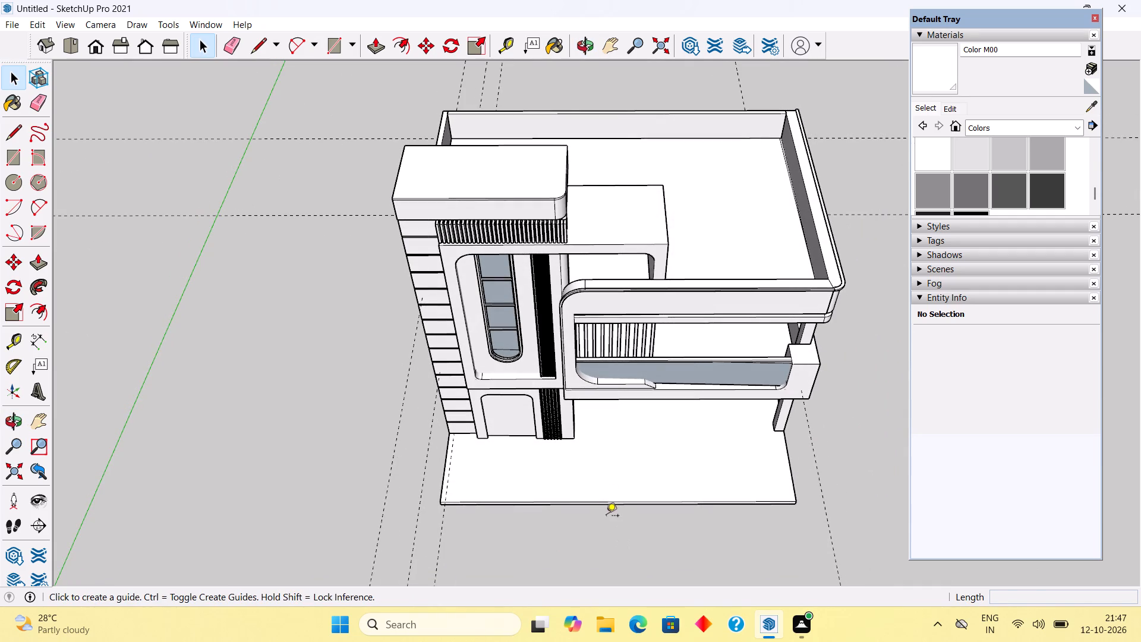
scroll(606, 501, "up", 9)
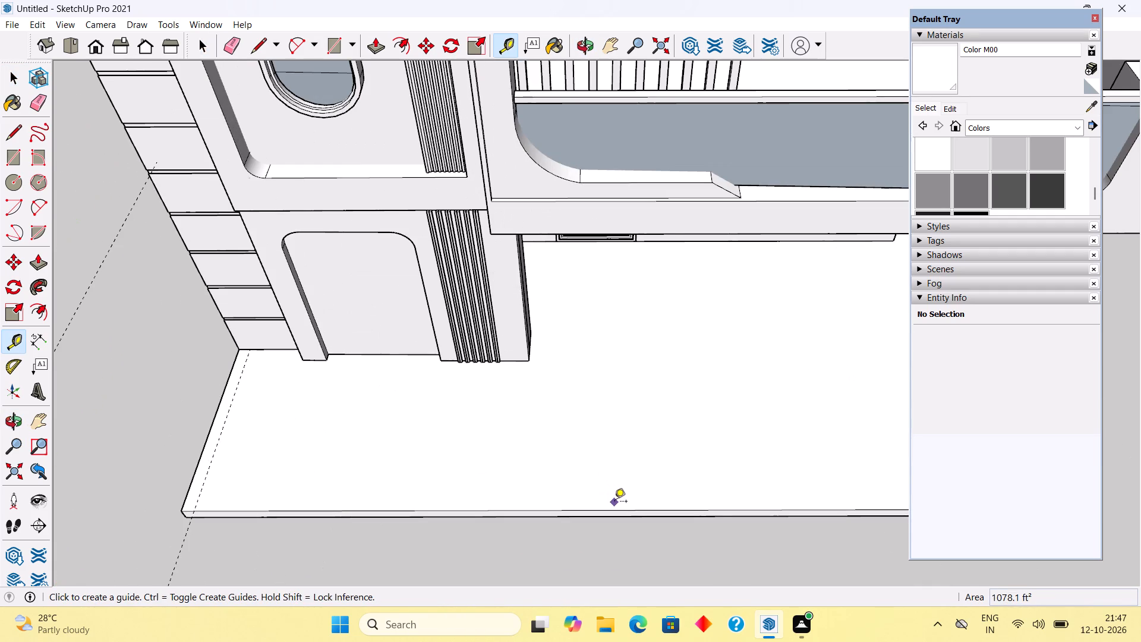
left_click(513, 363)
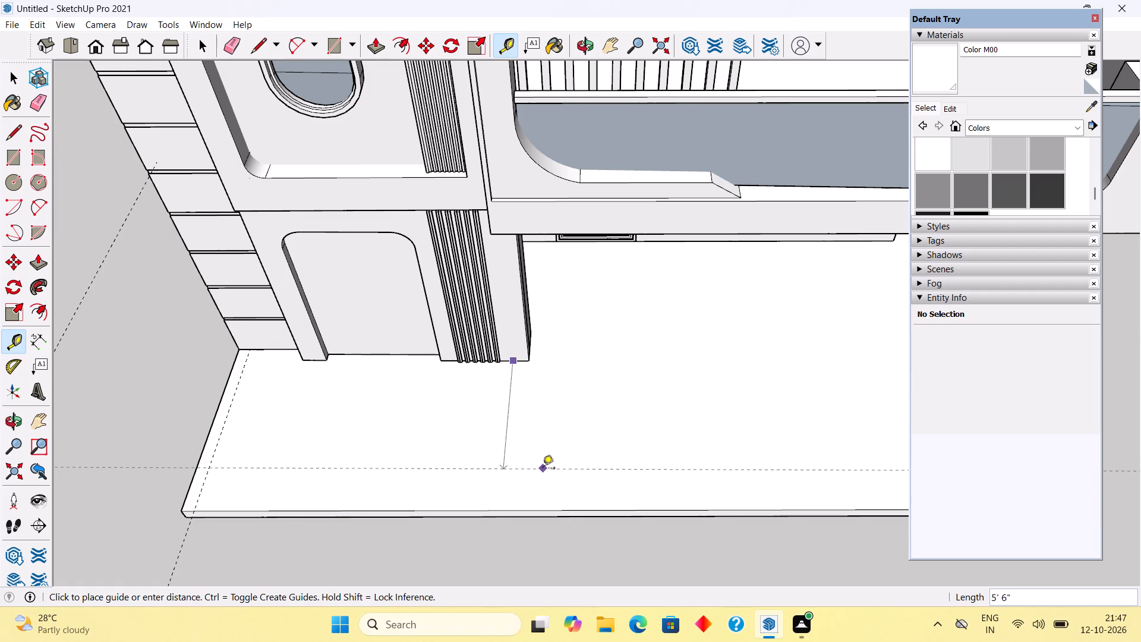
scroll(543, 469, "down", 7)
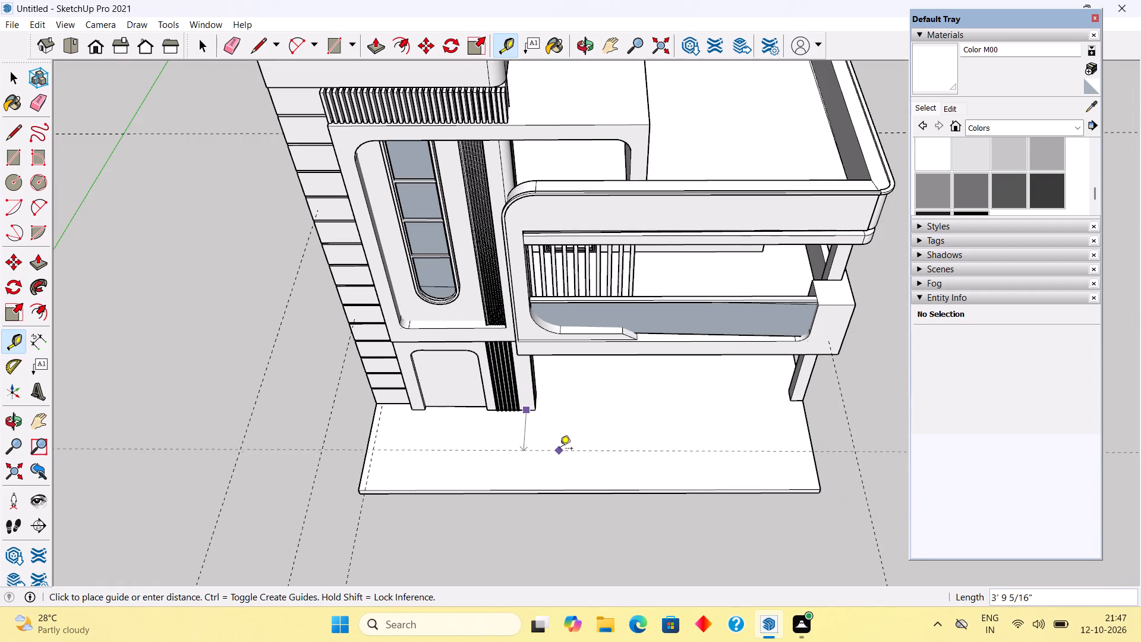
type("4'")
key("Return")
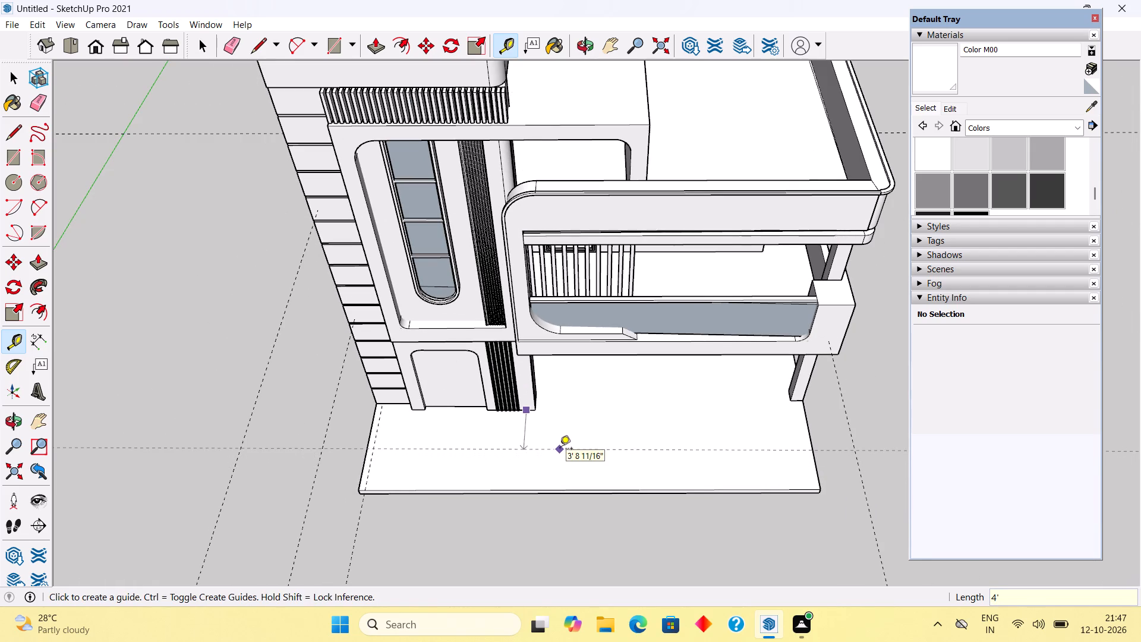
left_click(580, 455)
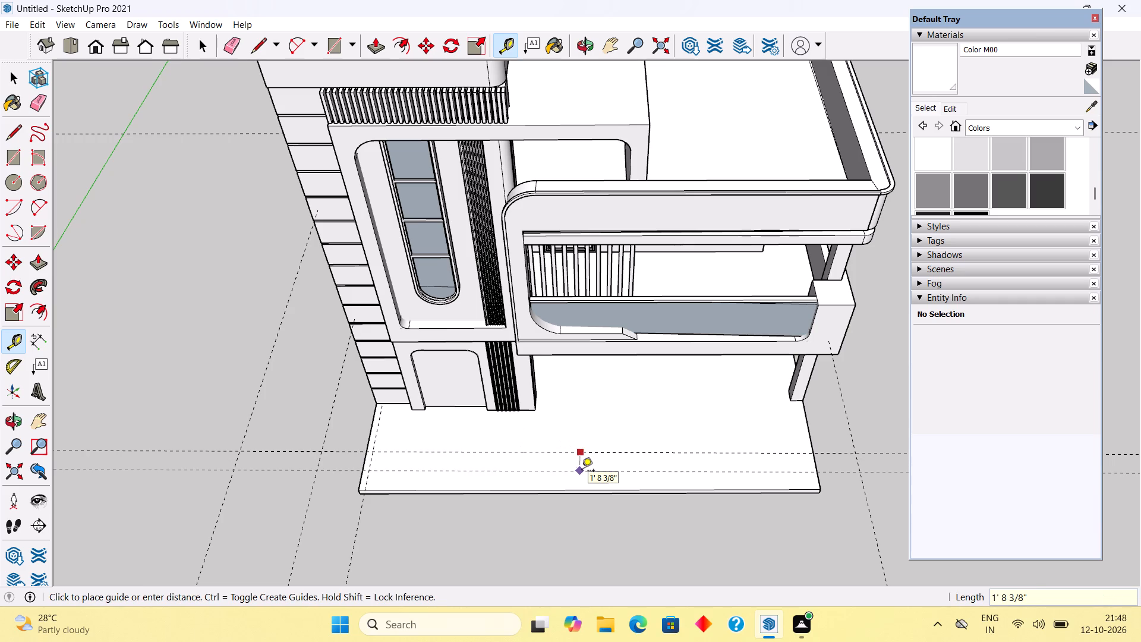
type("9\"")
key("Return")
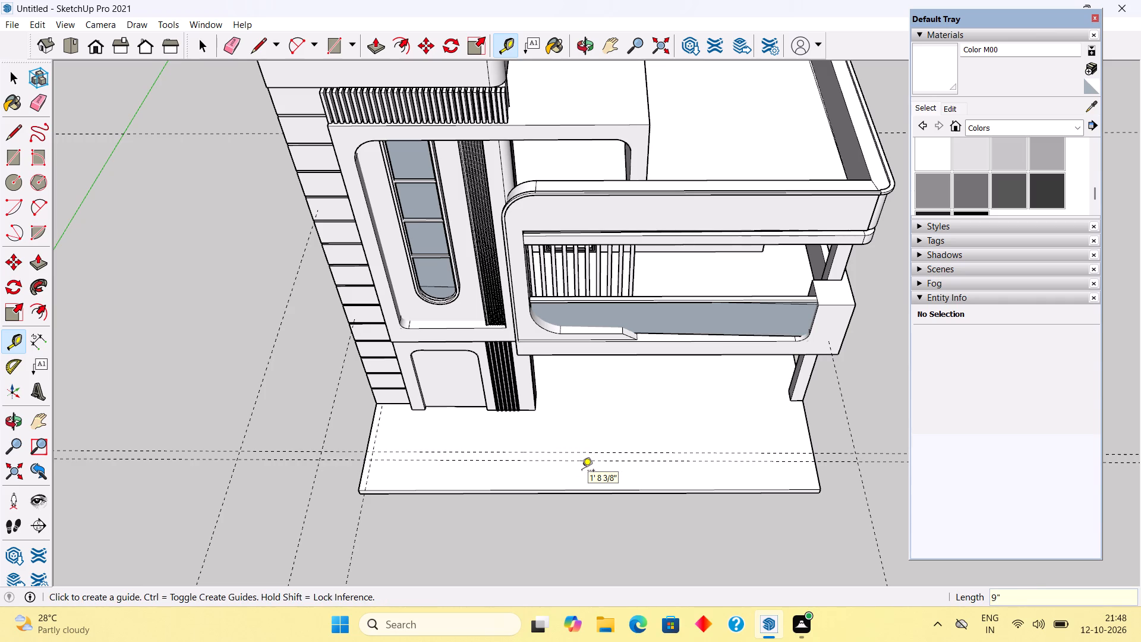
Push the base slab's front face back about 2' 7" to the outer guide, then close the slab group.
key("space")
scroll(583, 493, "up", 3)
triple_click(583, 493)
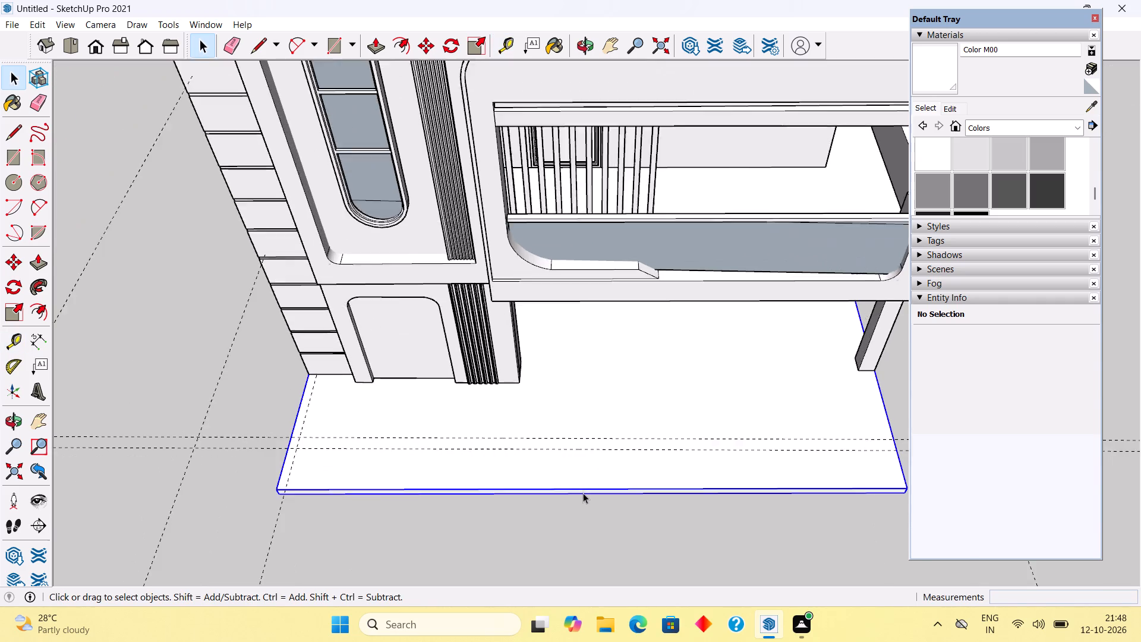
key("p")
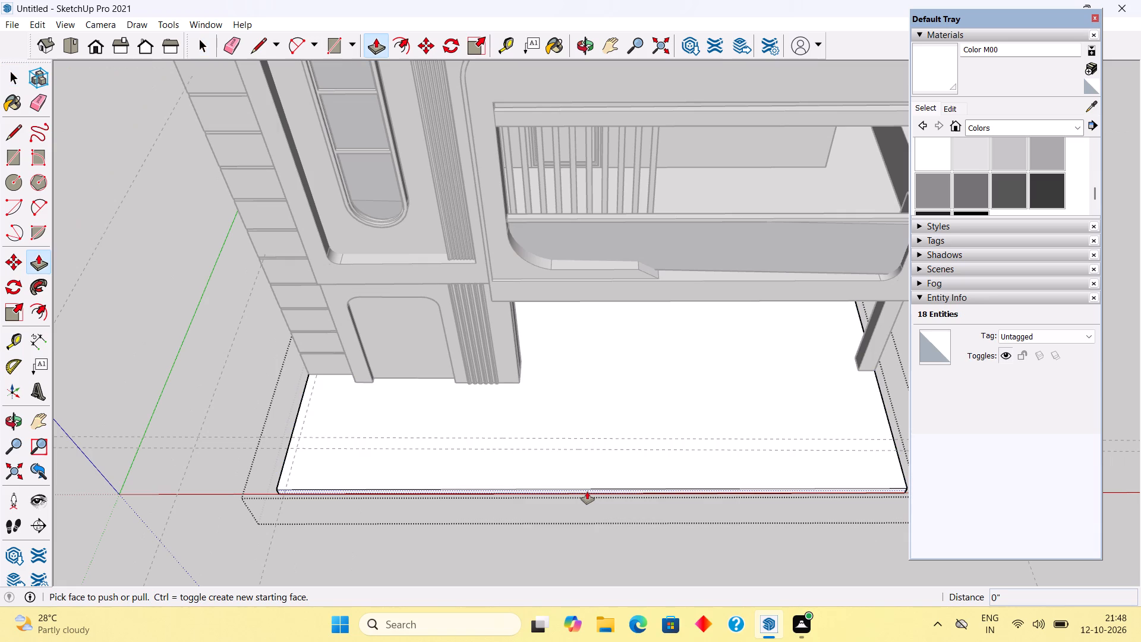
left_click(587, 492)
left_click(597, 450)
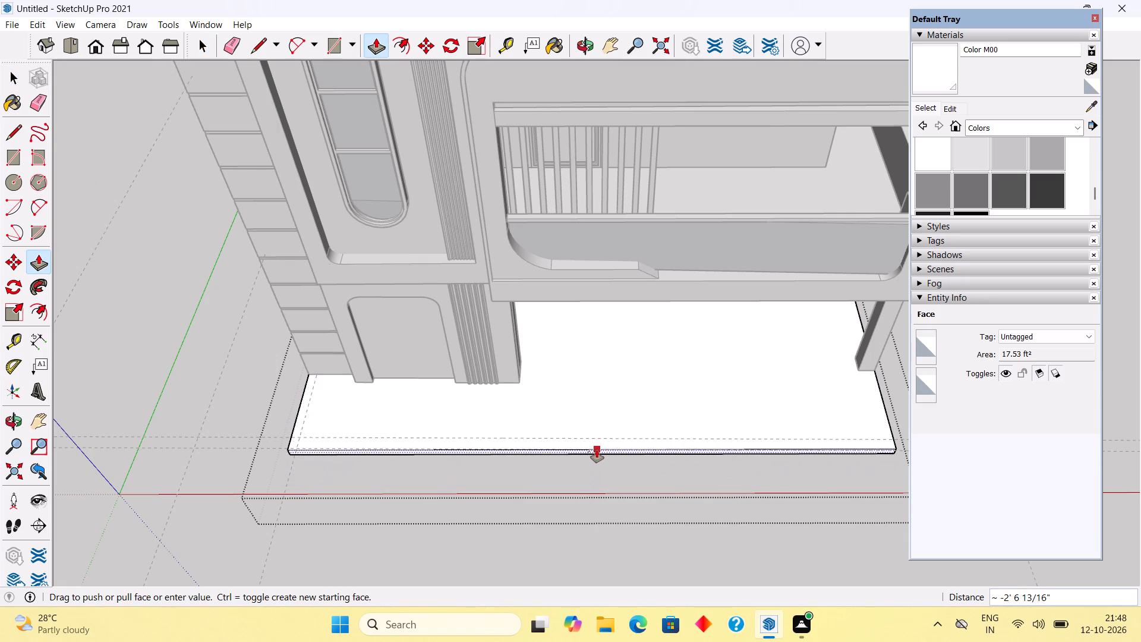
key("space")
left_click(603, 503)
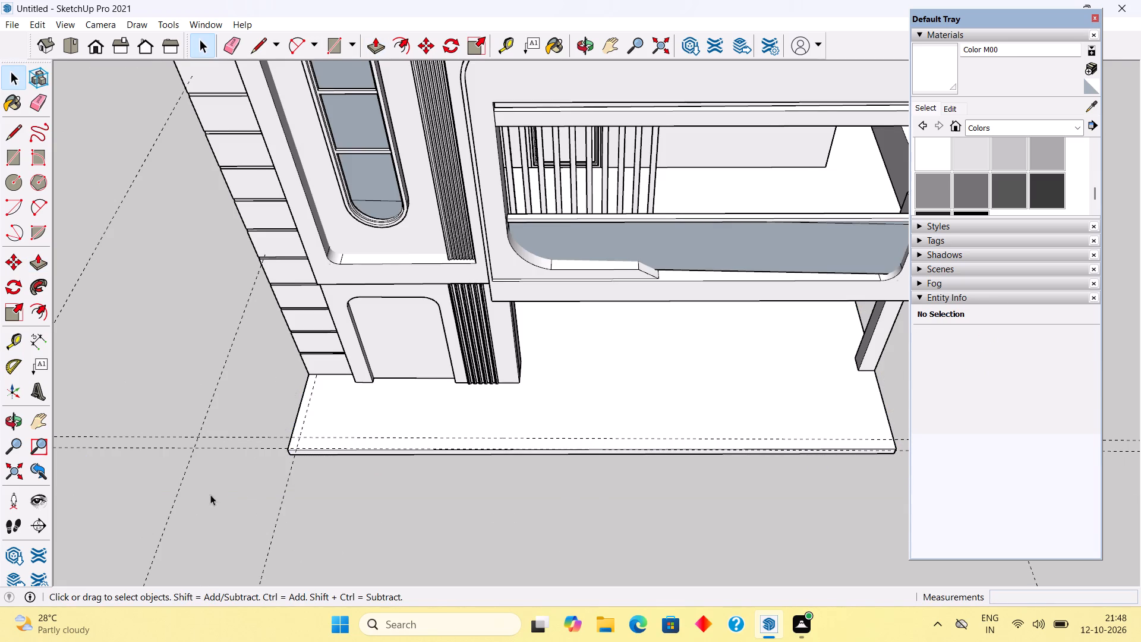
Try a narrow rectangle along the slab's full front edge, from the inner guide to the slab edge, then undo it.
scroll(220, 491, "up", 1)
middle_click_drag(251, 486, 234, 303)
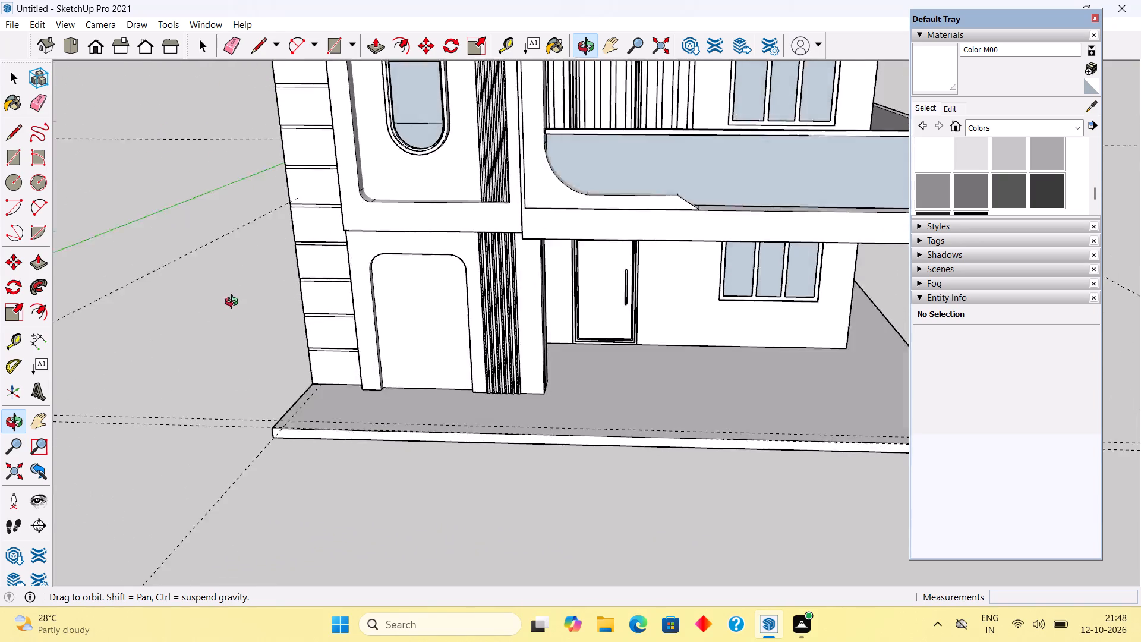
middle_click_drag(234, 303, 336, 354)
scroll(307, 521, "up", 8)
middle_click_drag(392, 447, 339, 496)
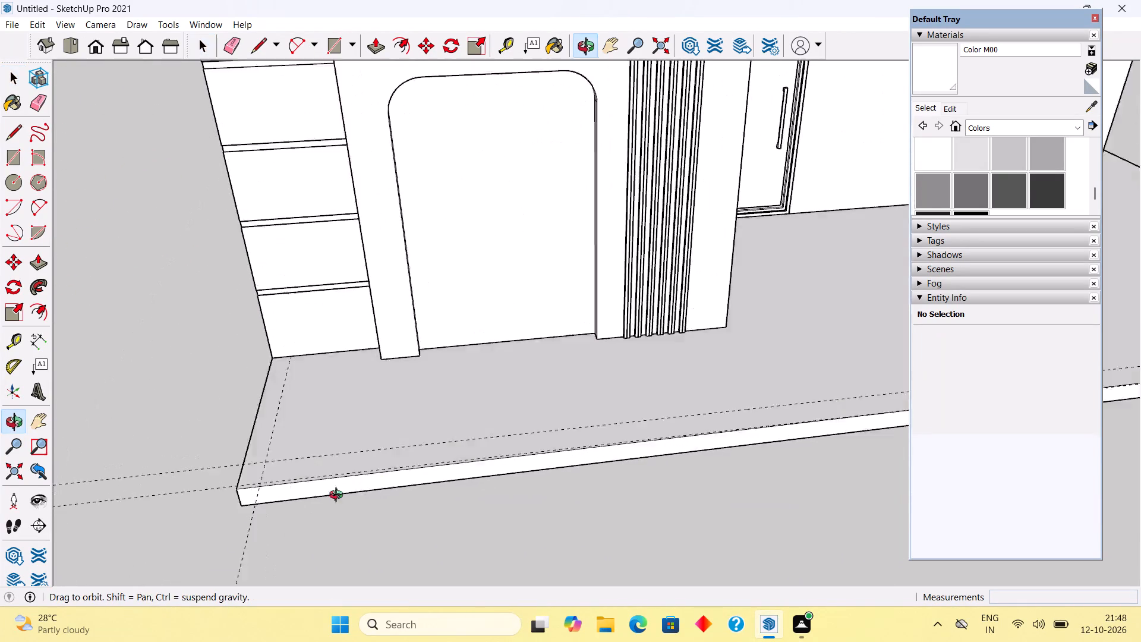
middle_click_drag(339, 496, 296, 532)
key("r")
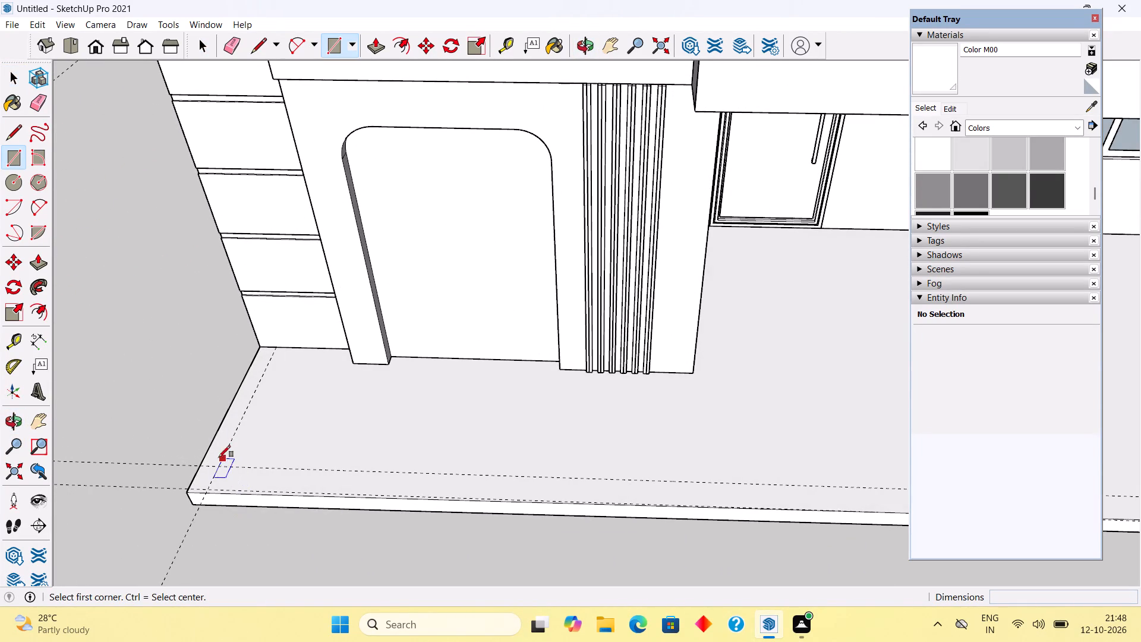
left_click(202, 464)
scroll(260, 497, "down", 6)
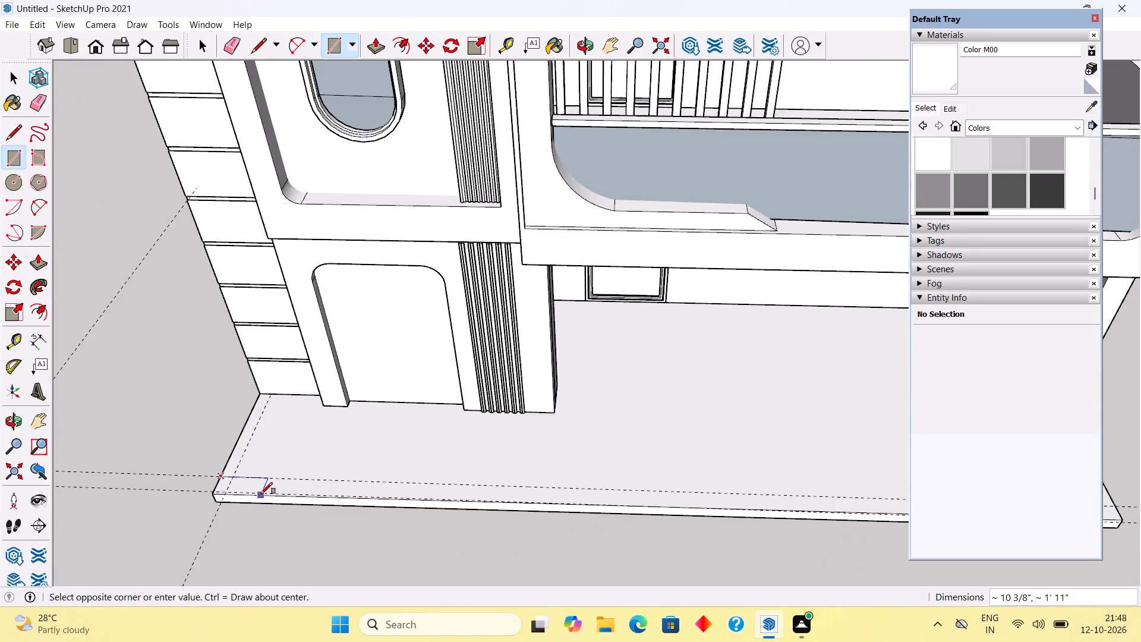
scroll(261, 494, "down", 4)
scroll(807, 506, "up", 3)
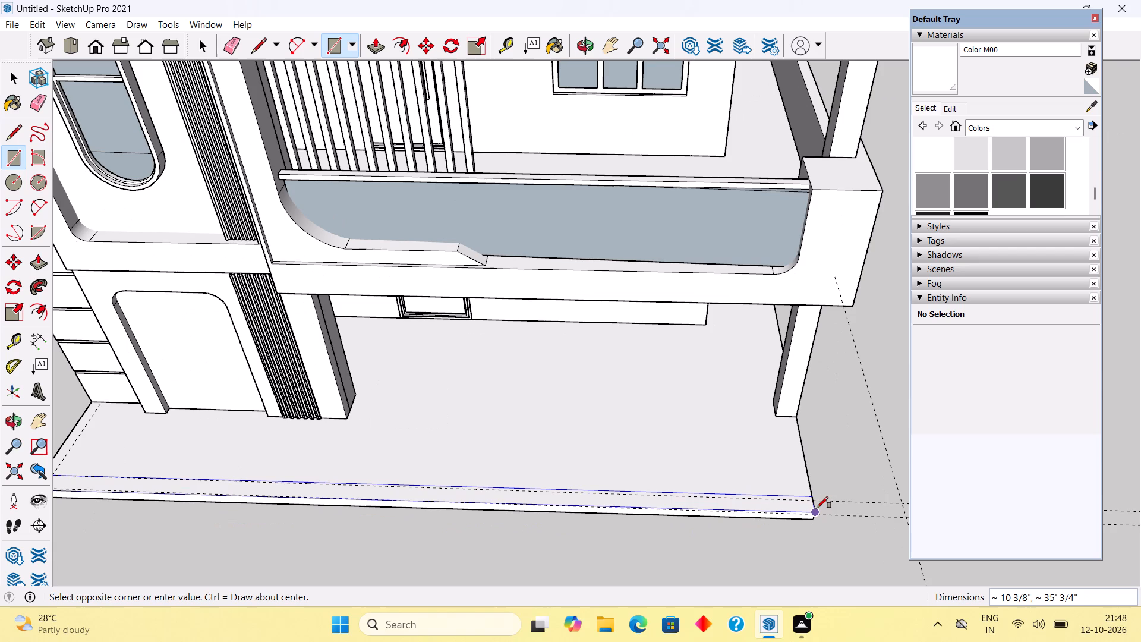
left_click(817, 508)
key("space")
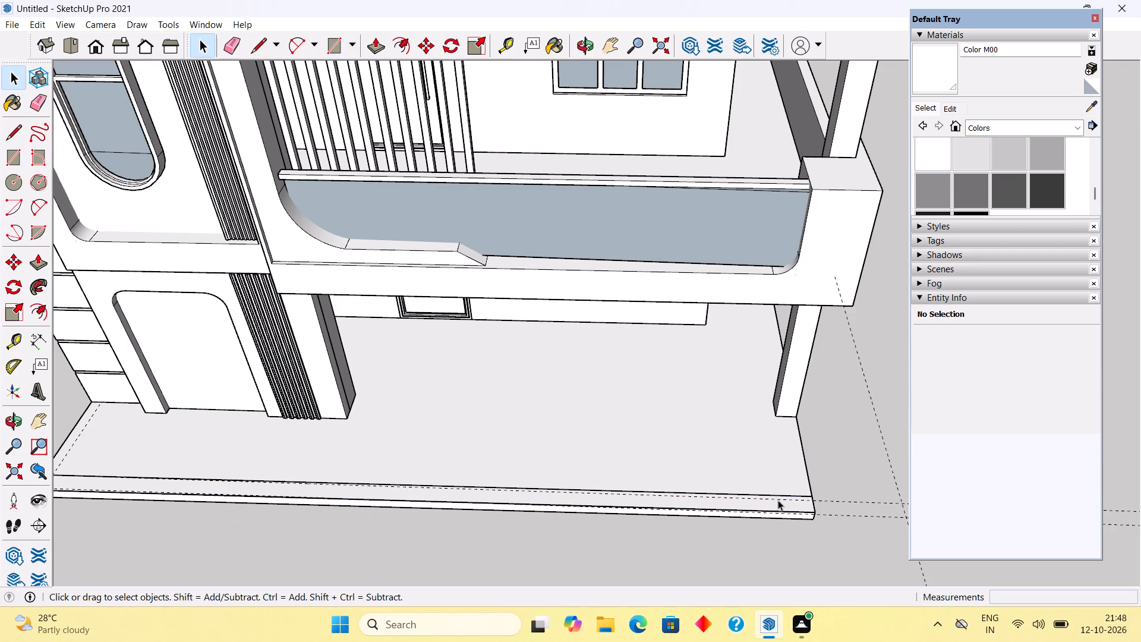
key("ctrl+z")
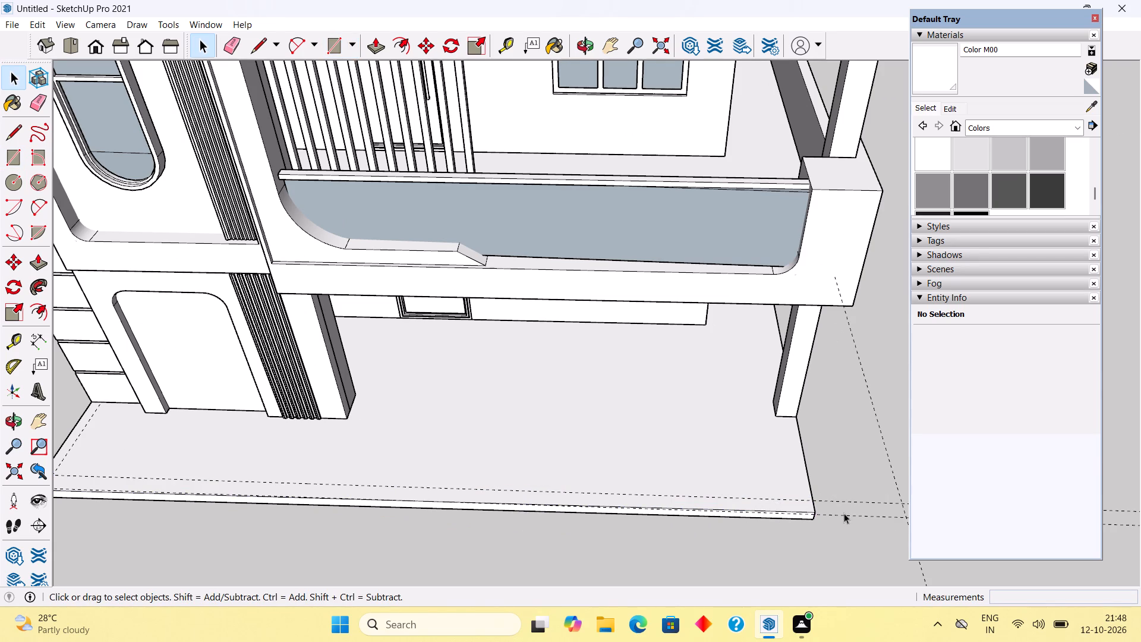
Examine the front and side edges of the base slab and the space around the tower and balcony.
middle_click_drag(696, 511, 420, 531)
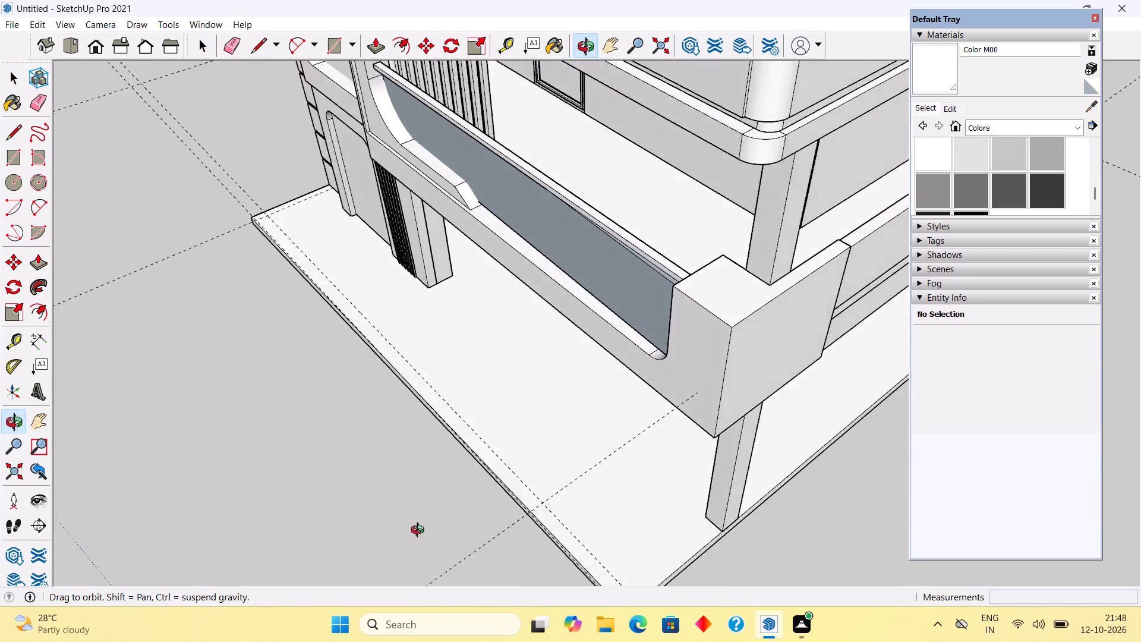
middle_click_drag(420, 531, 482, 518)
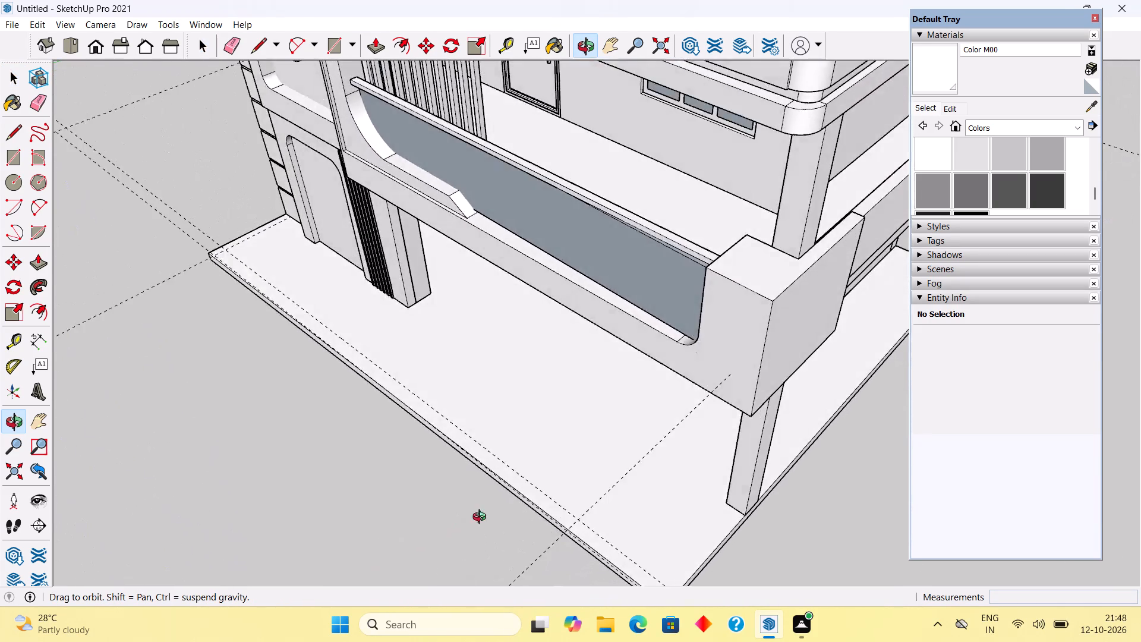
middle_click_drag(482, 518, 792, 540)
scroll(577, 395, "down", 10)
scroll(502, 492, "up", 7)
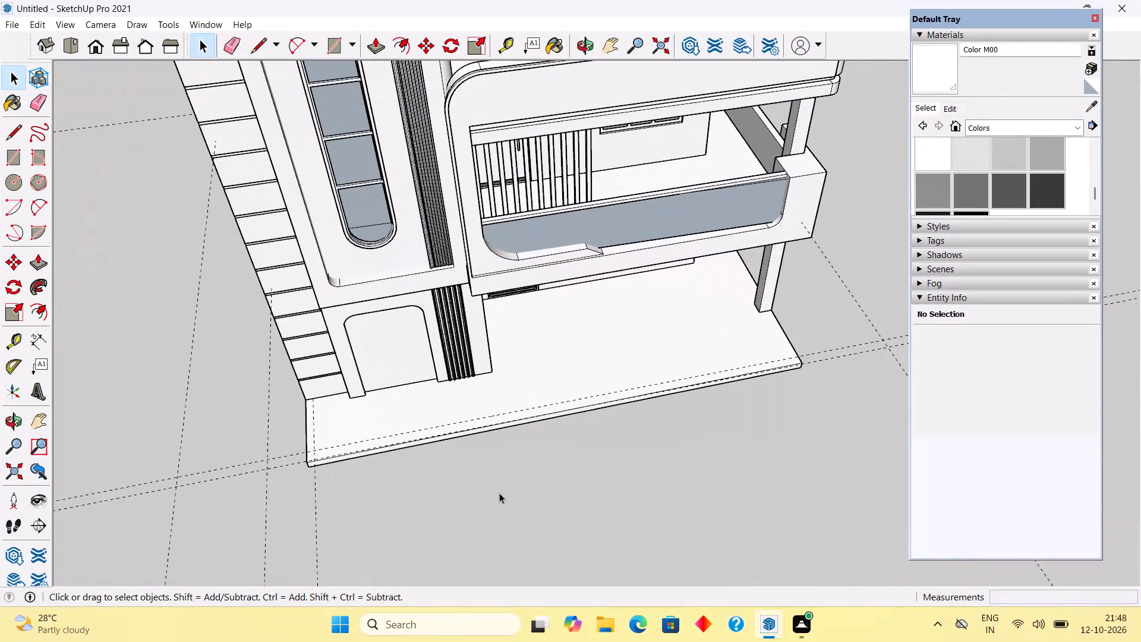
middle_click_drag(622, 412, 494, 457)
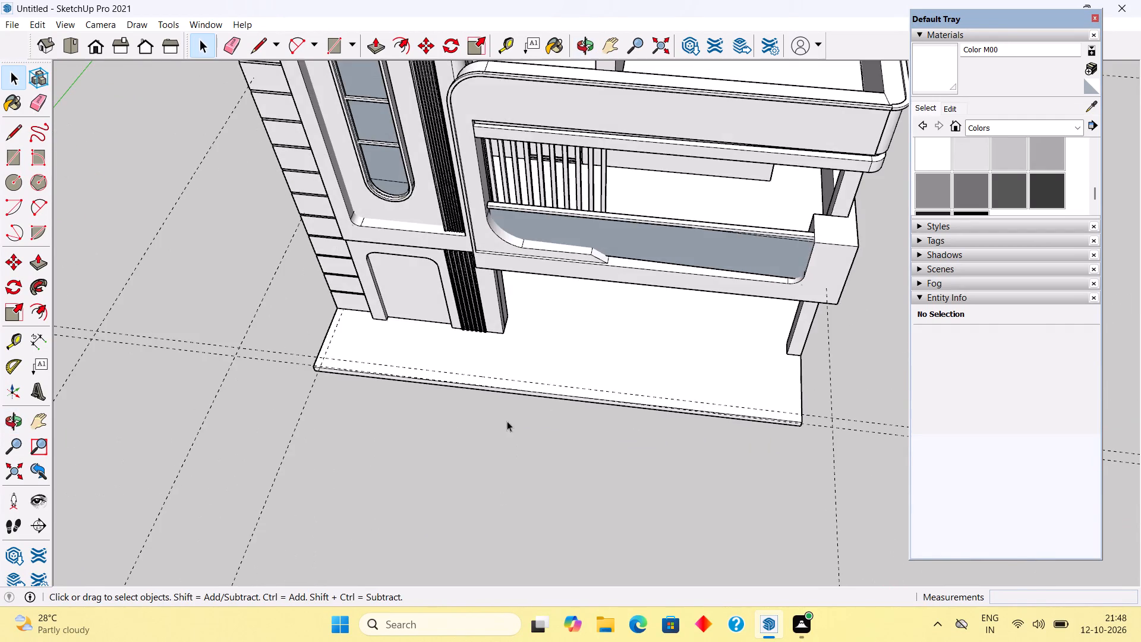
scroll(517, 408, "up", 6)
scroll(547, 385, "down", 4)
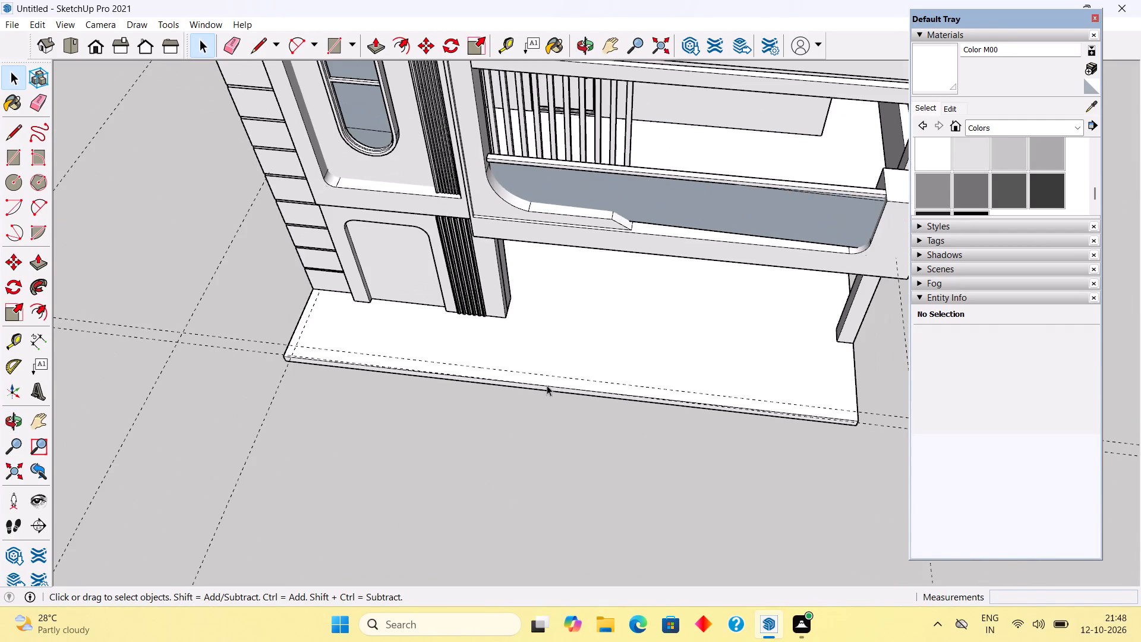
Open the base slab group and pull its front face outward by about 6".
scroll(567, 391, "up", 5)
left_click(568, 391)
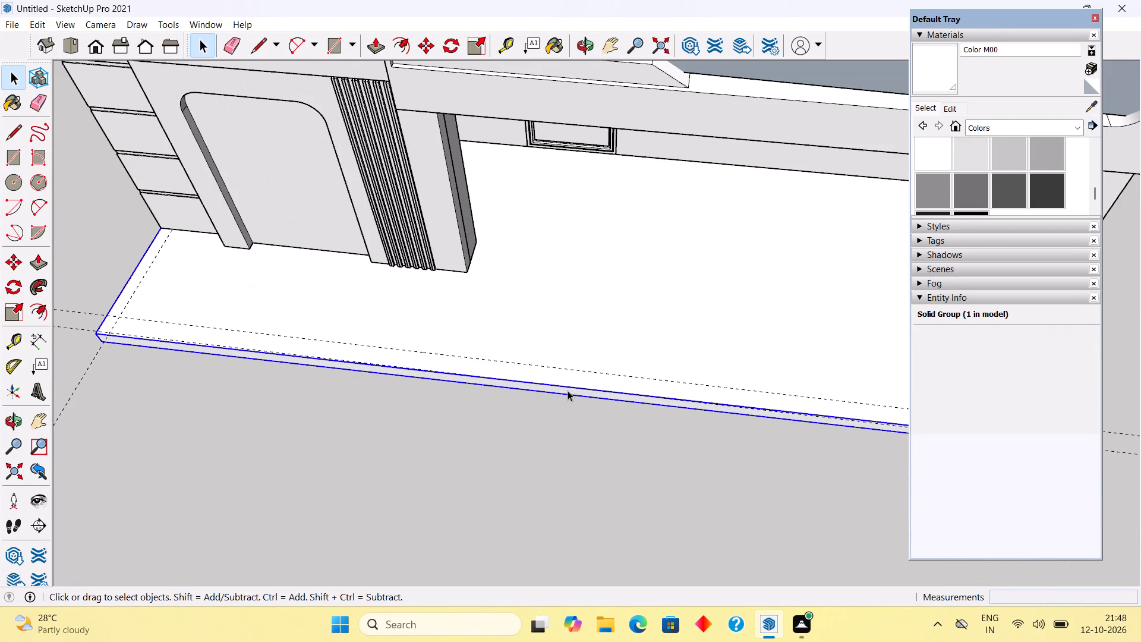
key("p")
left_click(568, 391)
left_click(571, 392)
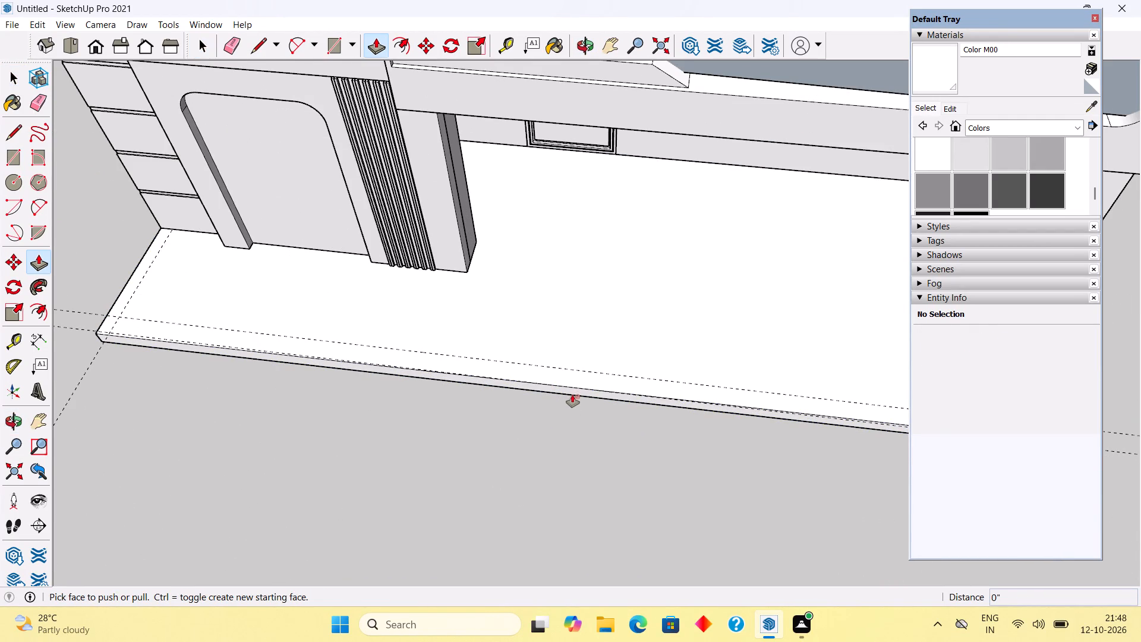
key("space")
triple_click(572, 389)
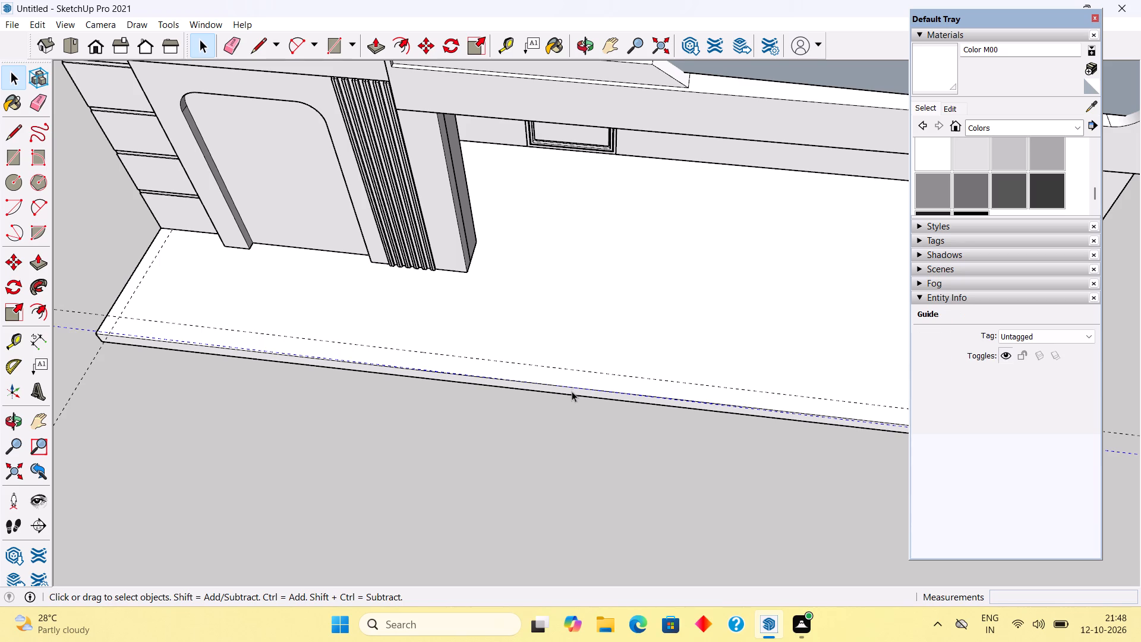
triple_click(572, 393)
left_click(572, 393)
key("p")
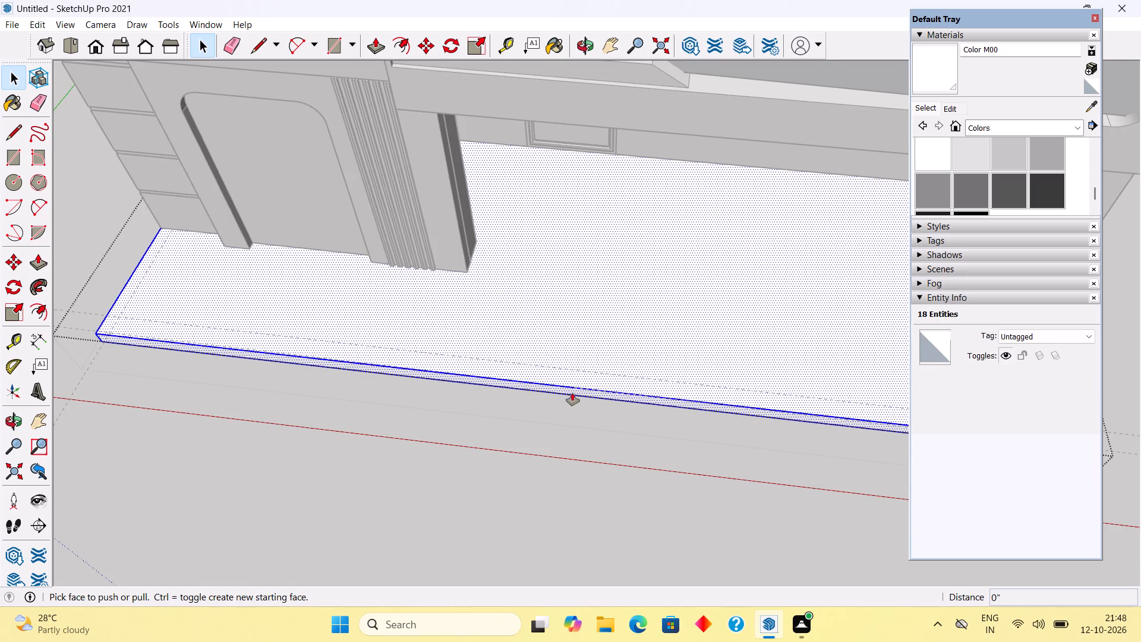
left_click(568, 394)
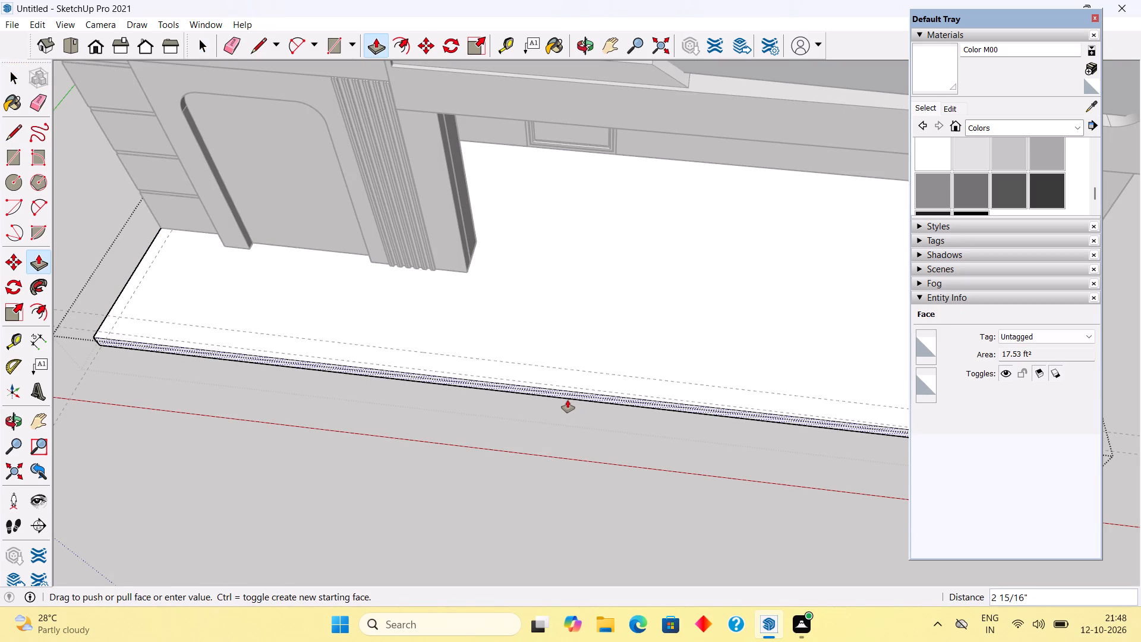
left_click(568, 406)
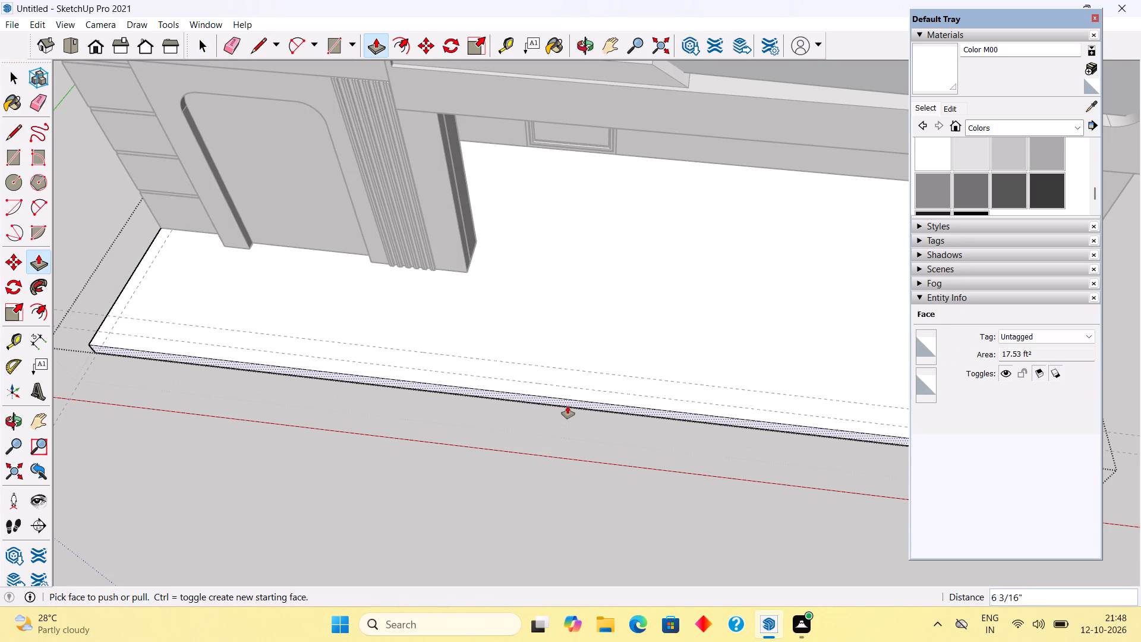
key("space")
Pull the base slab's side face beside the balcony's corner post outward by 6".
scroll(469, 522, "down", 8)
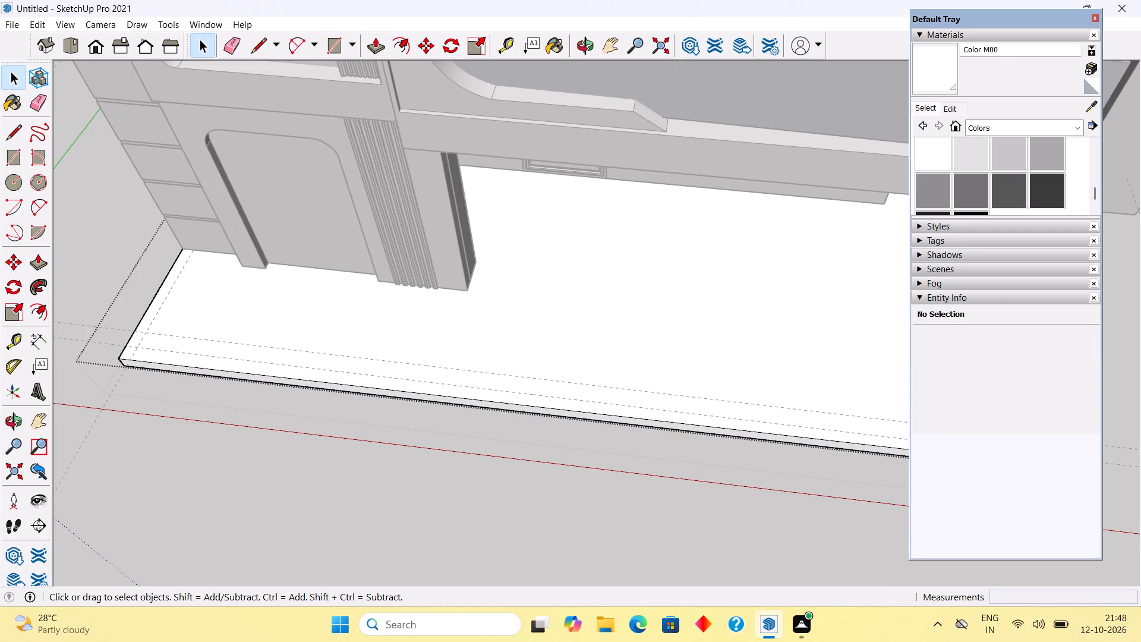
scroll(468, 411, "down", 5)
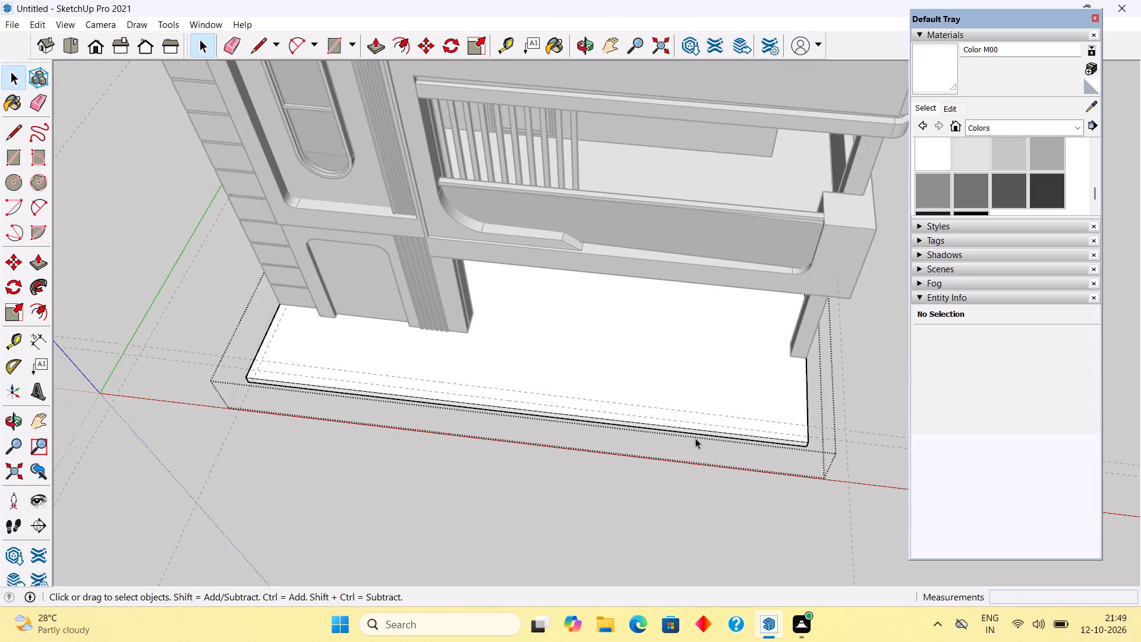
middle_click_drag(694, 429, 602, 422)
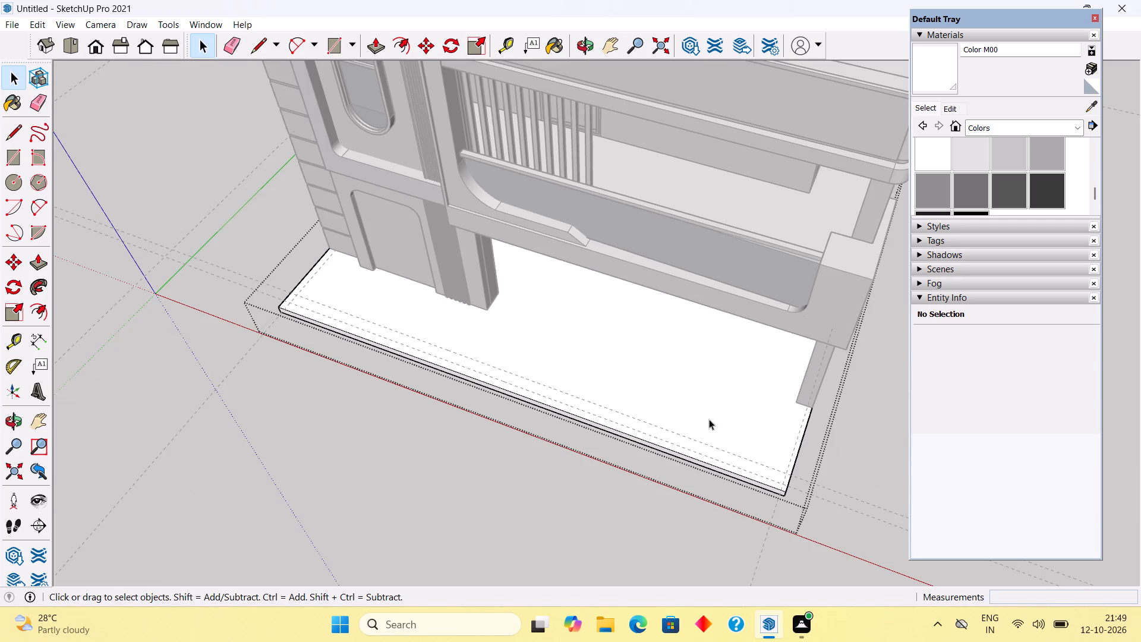
middle_click_drag(706, 391, 743, 367)
scroll(771, 453, "up", 2)
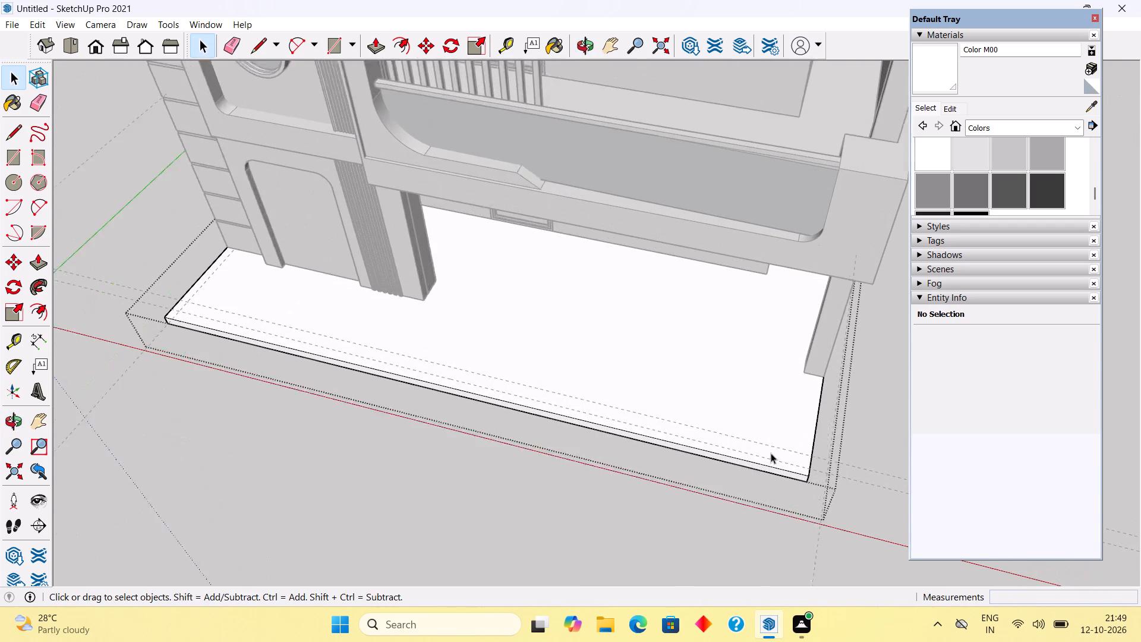
scroll(771, 453, "up", 1)
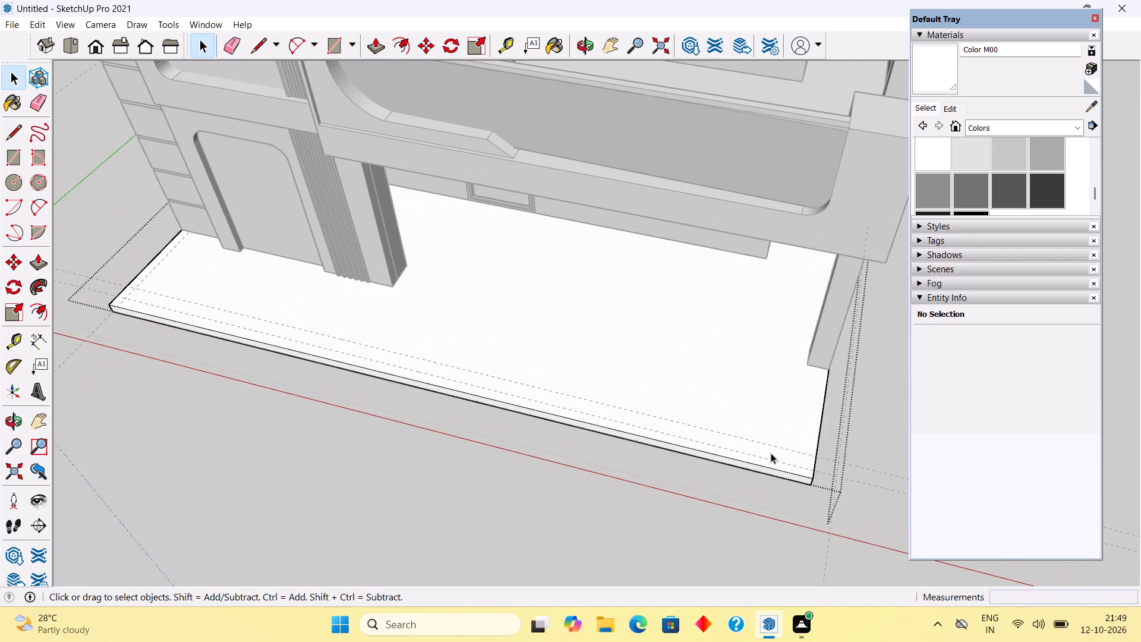
middle_click_drag(727, 451, 531, 388)
scroll(531, 388, "down", 3)
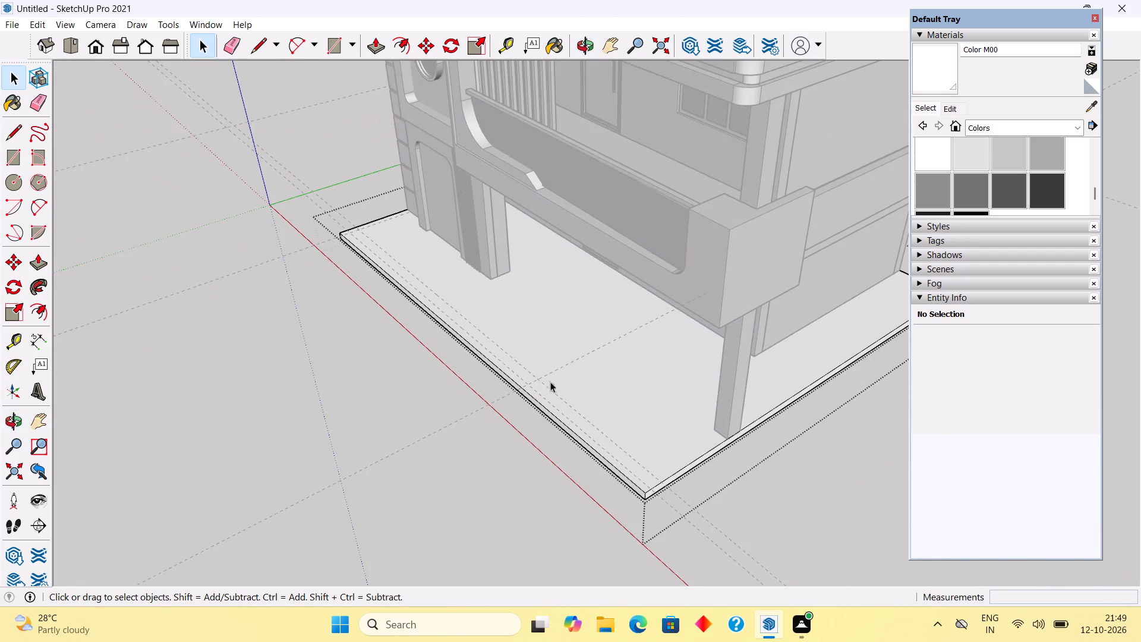
scroll(699, 457, "up", 4)
triple_click(705, 460)
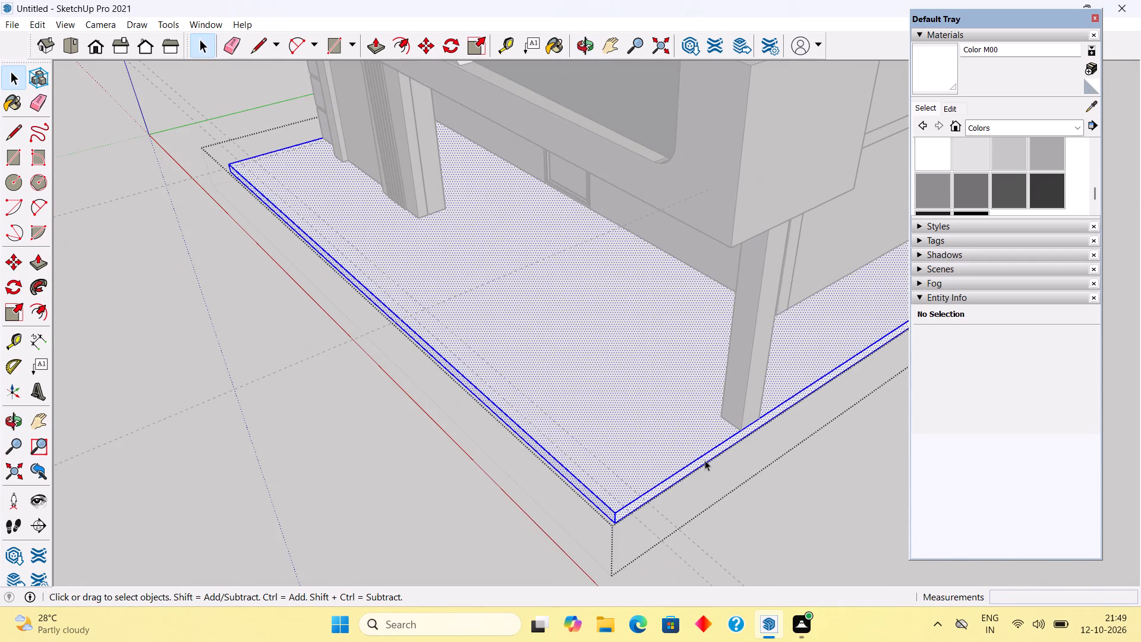
left_click(705, 460)
left_click(706, 456)
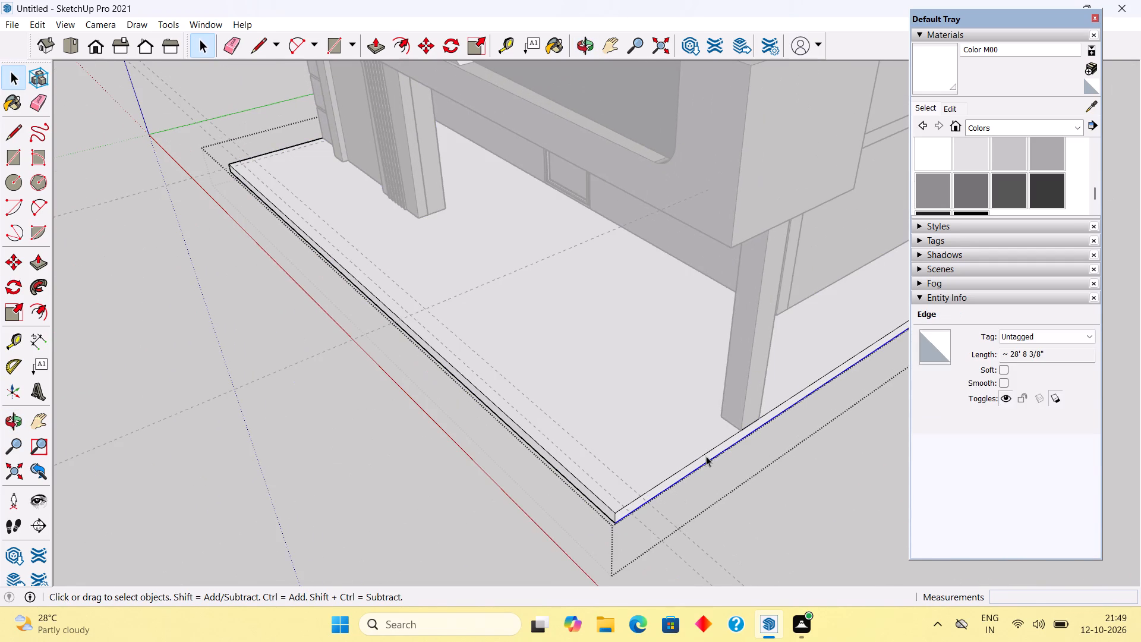
key("p")
left_click(710, 453)
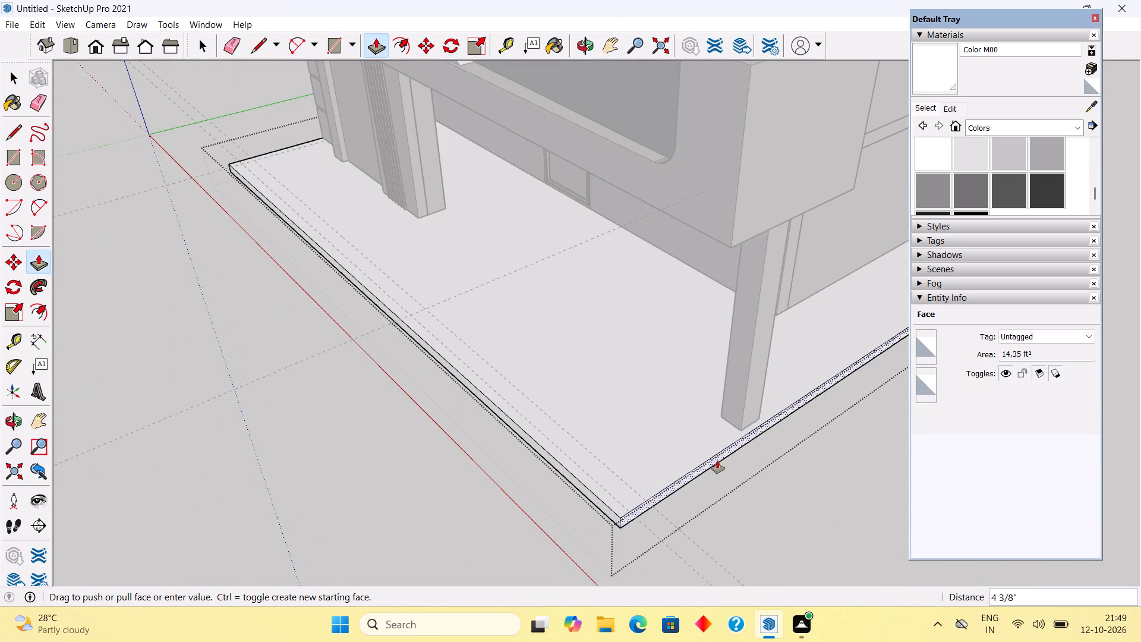
key("6")
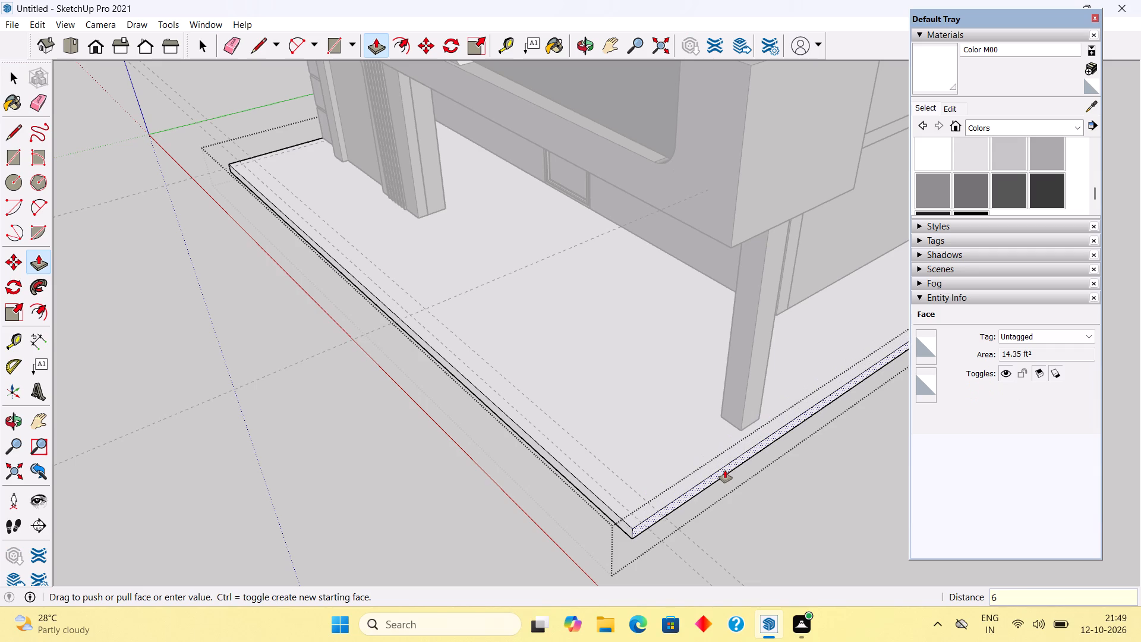
key("shift+quotedbl")
key("Return")
key("space")
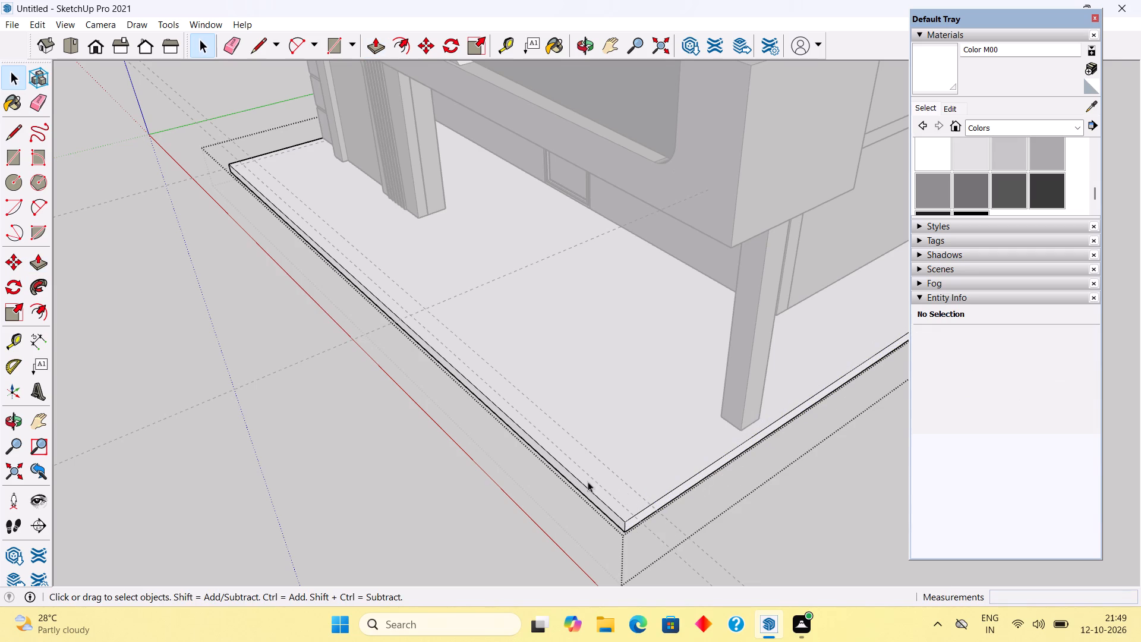
Place a guide 4' 6" in from the slab's side edge, aligned with the end corner of the recessed ground-floor wall.
middle_click_drag(579, 481, 725, 495)
middle_click_drag(723, 495, 834, 521)
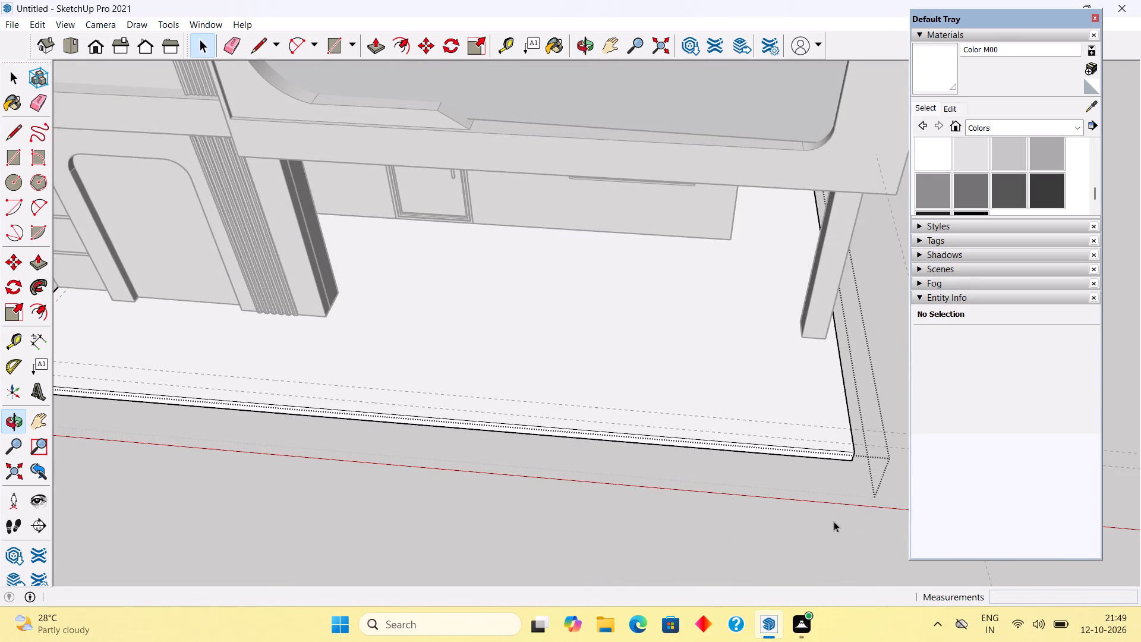
key("t")
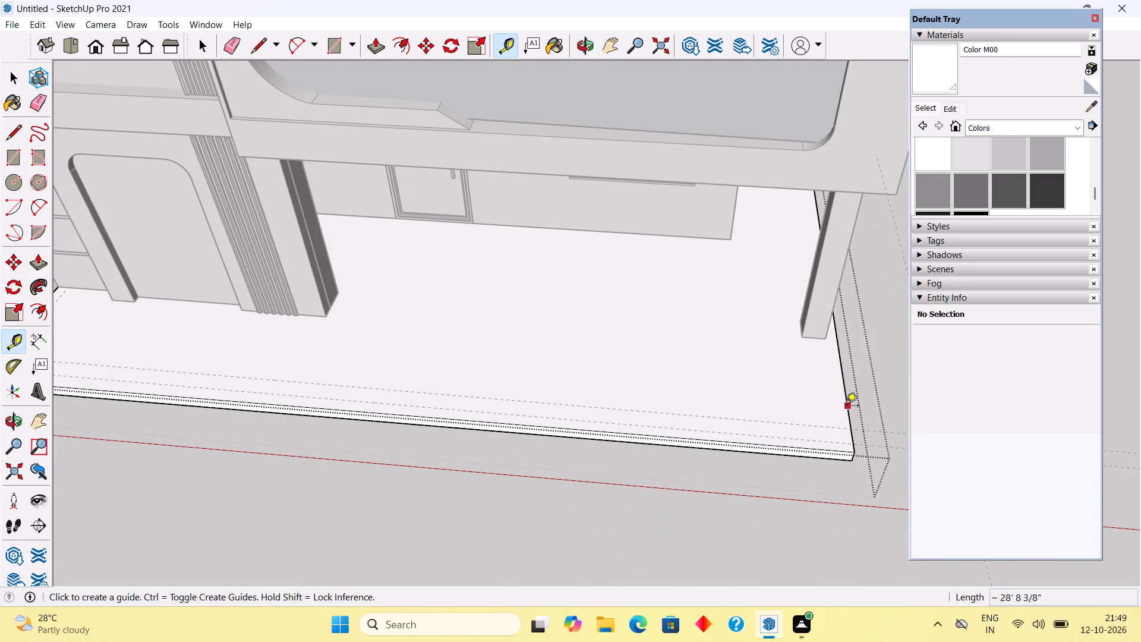
left_click(846, 407)
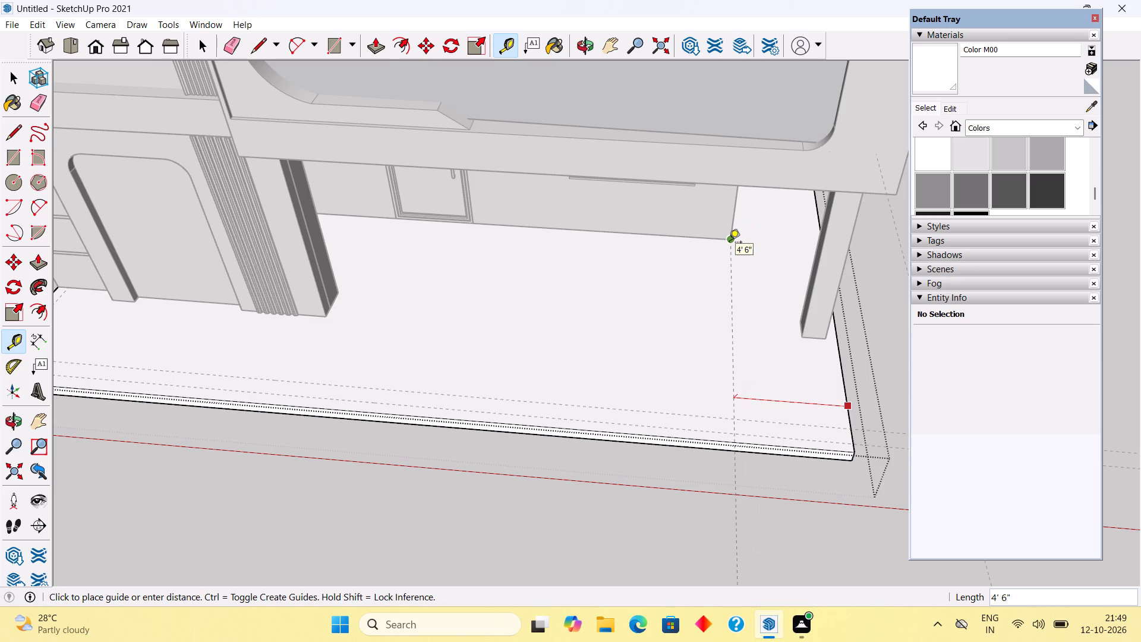
left_click(729, 243)
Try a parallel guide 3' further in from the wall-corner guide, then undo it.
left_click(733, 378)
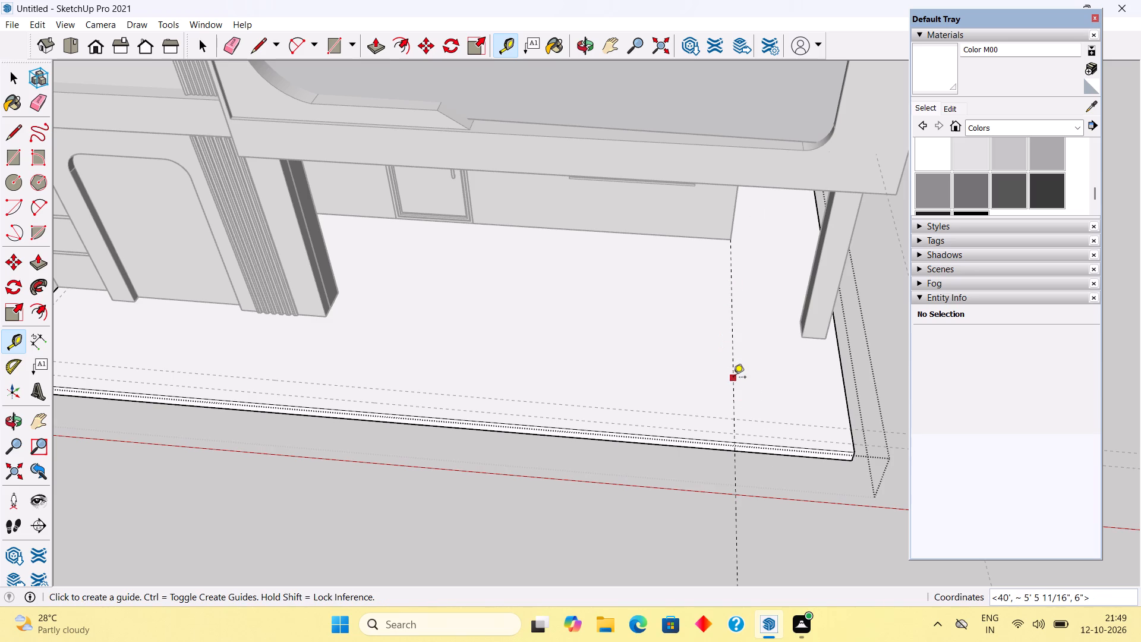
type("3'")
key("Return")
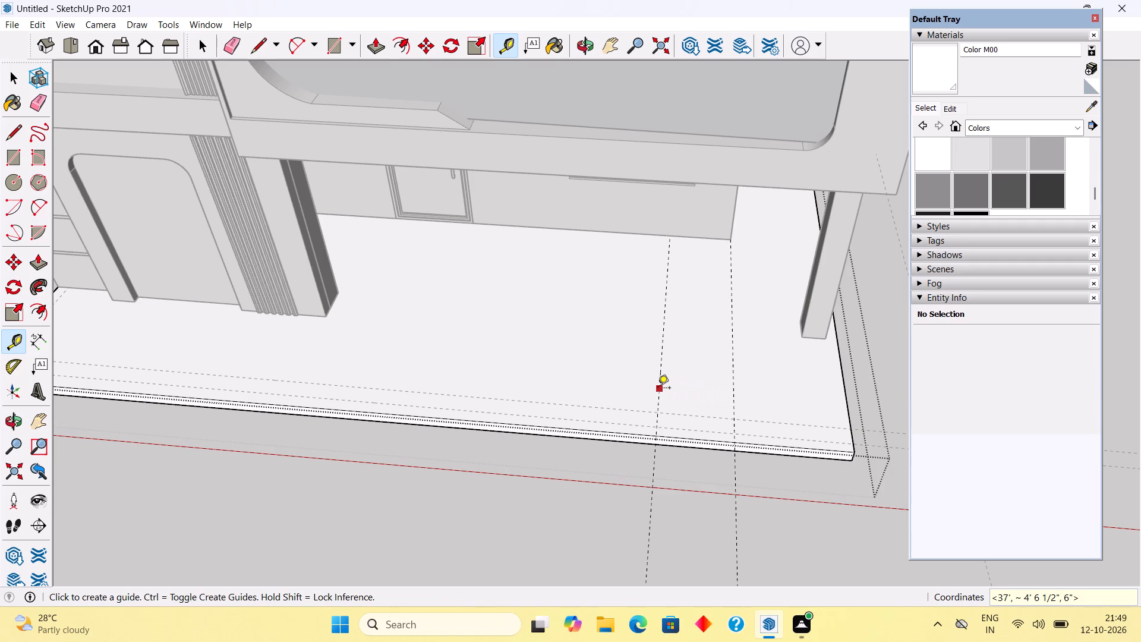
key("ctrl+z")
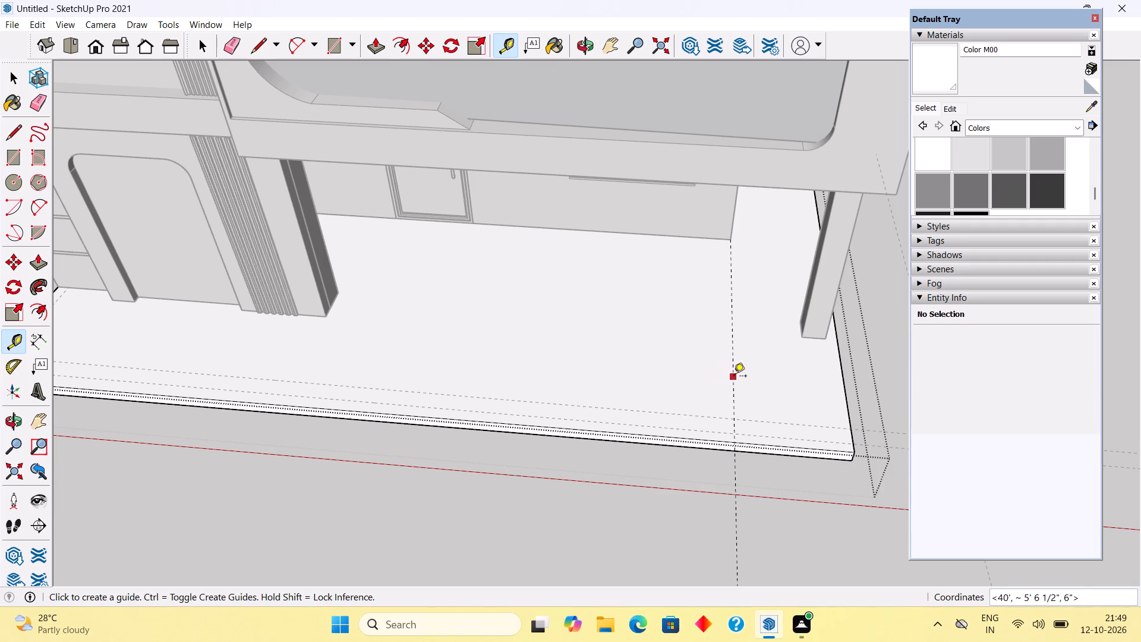
Add four parallel guides across the slab from the wall-corner guide toward the tower, spaced 2', 3', 2' and 4' apart.
left_click(734, 377)
type("2'")
key("Return")
left_click(684, 388)
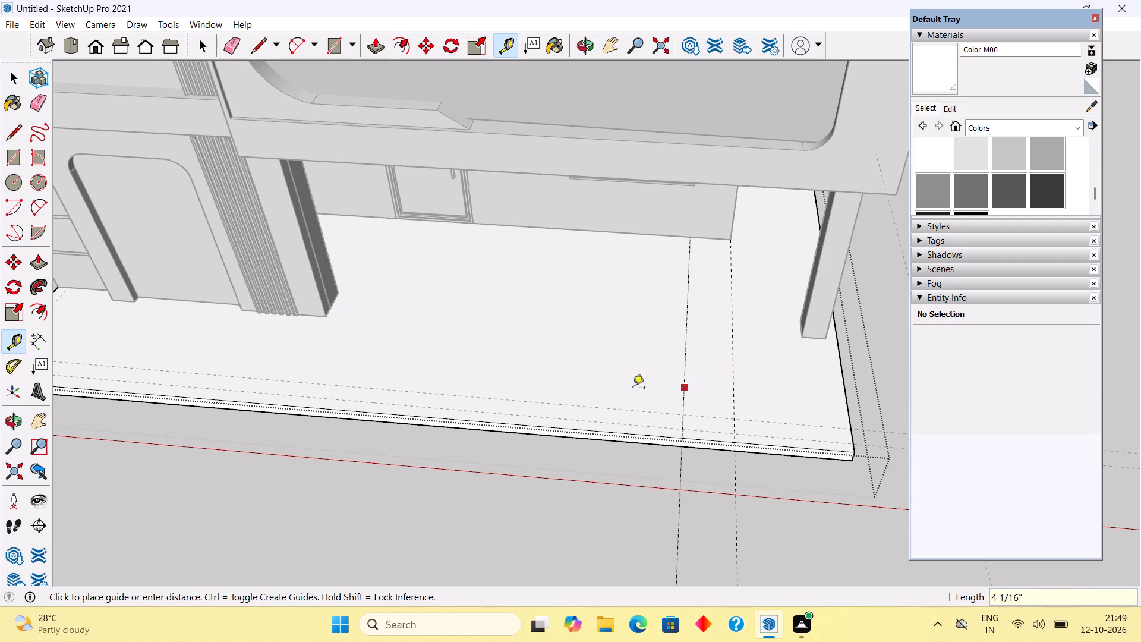
type("3'")
key("Return")
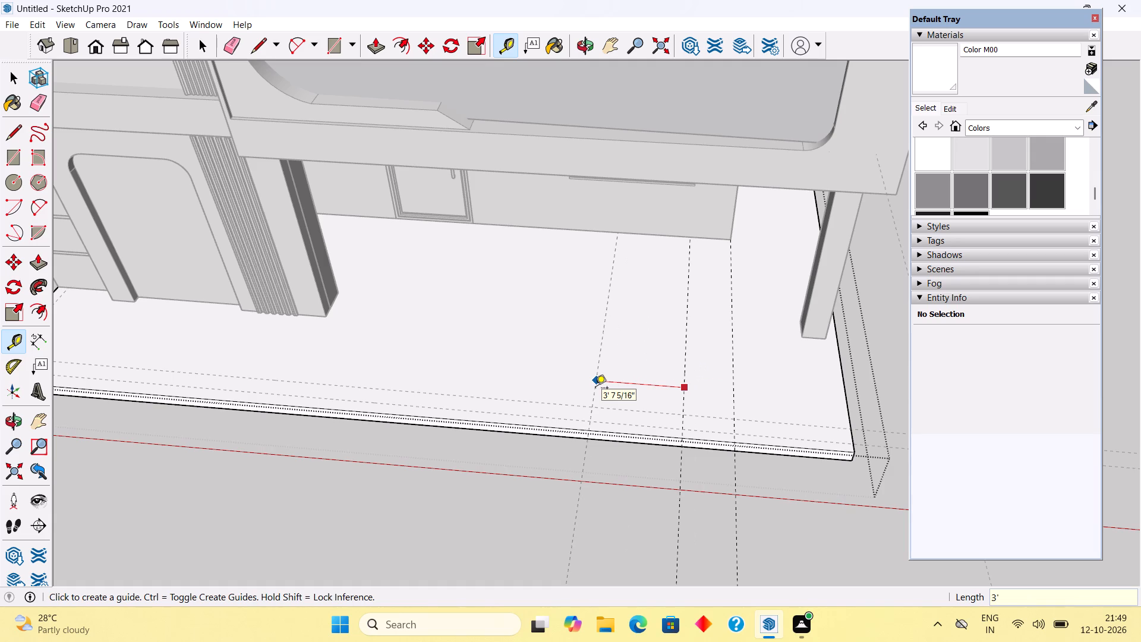
left_click(613, 382)
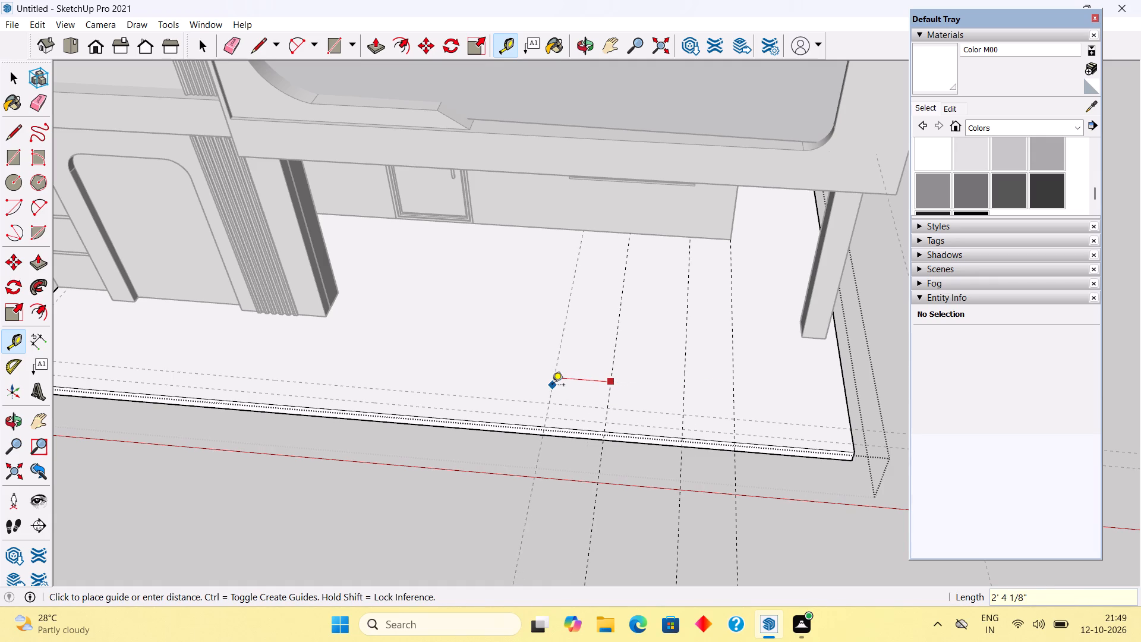
type("2'")
key("Return")
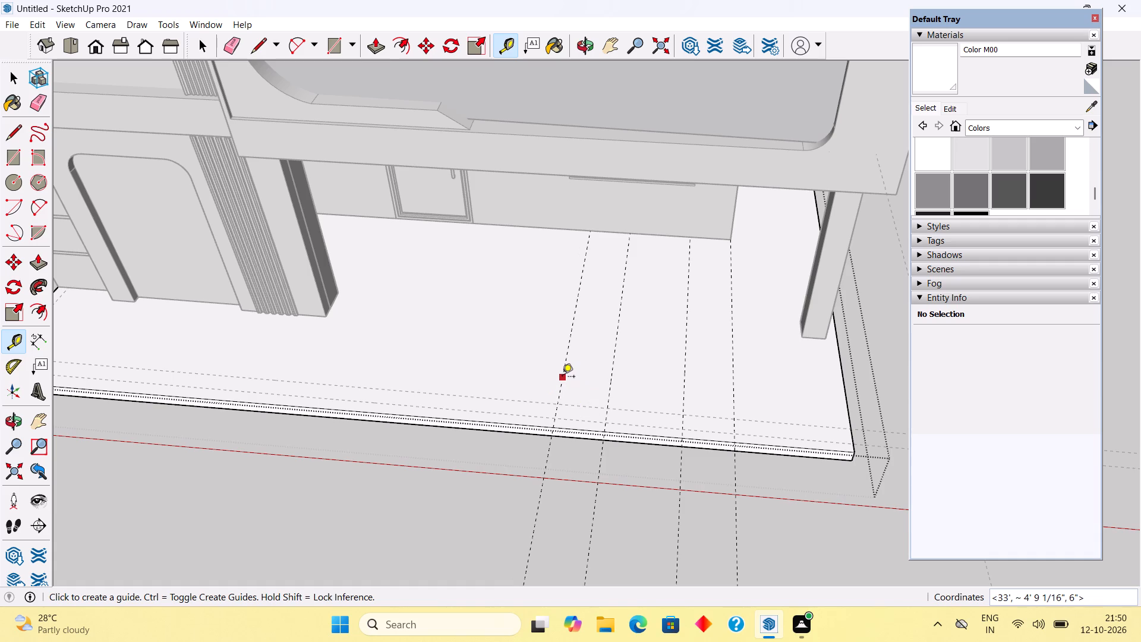
left_click(562, 377)
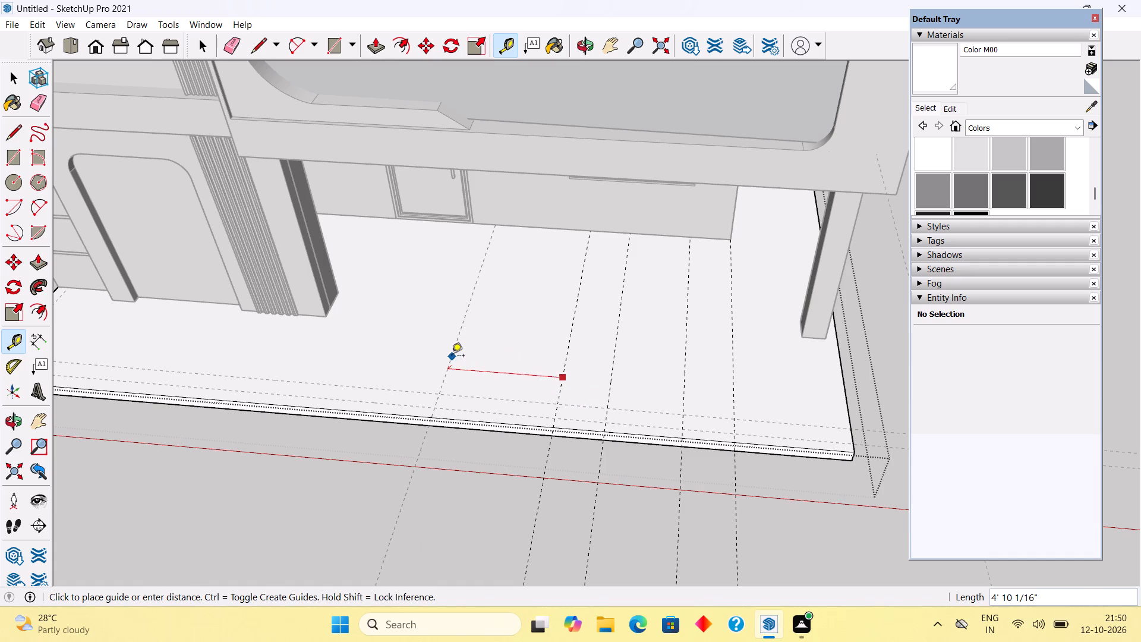
type("4'")
key("Return")
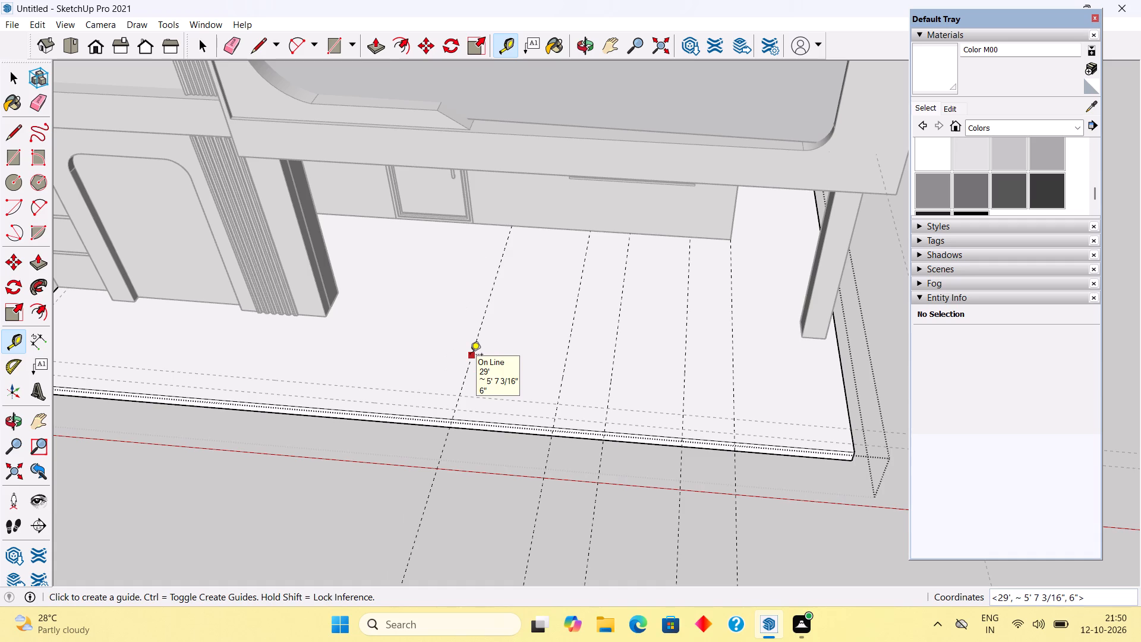
Add one more parallel guide 2' further toward the tower from the last guide across the slab.
left_click(470, 355)
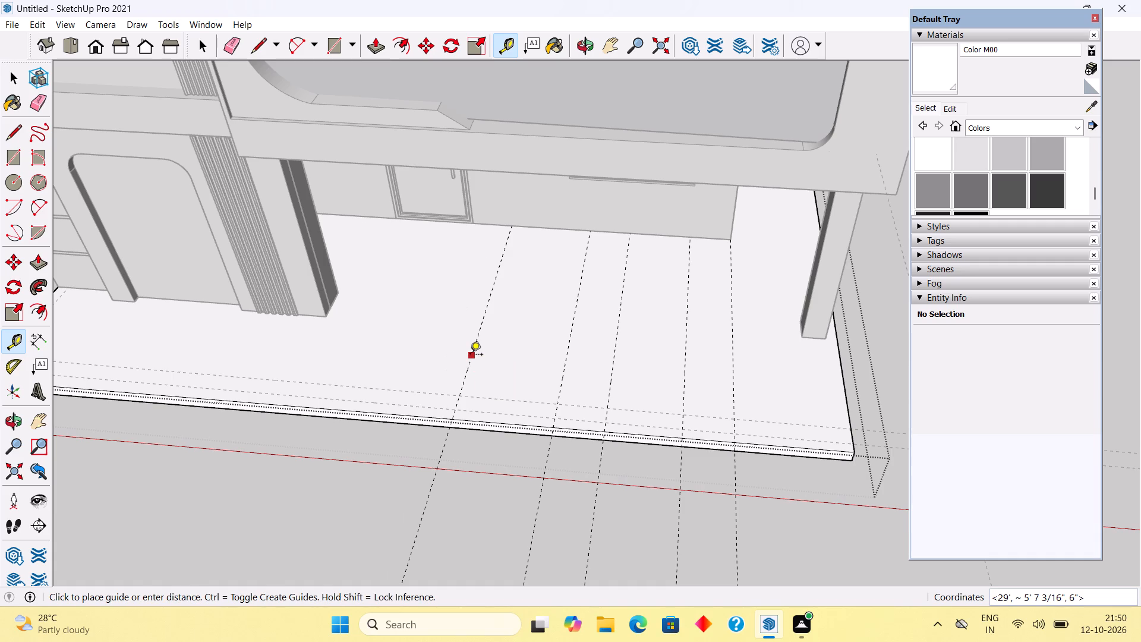
type("2'")
key("Return")
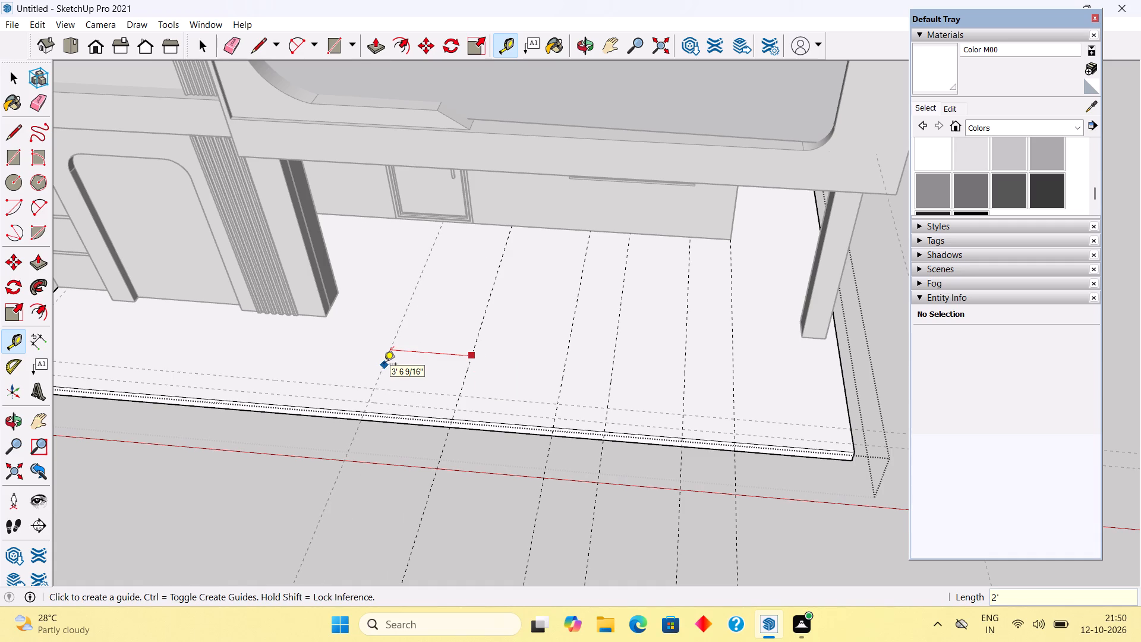
scroll(396, 361, "down", 6)
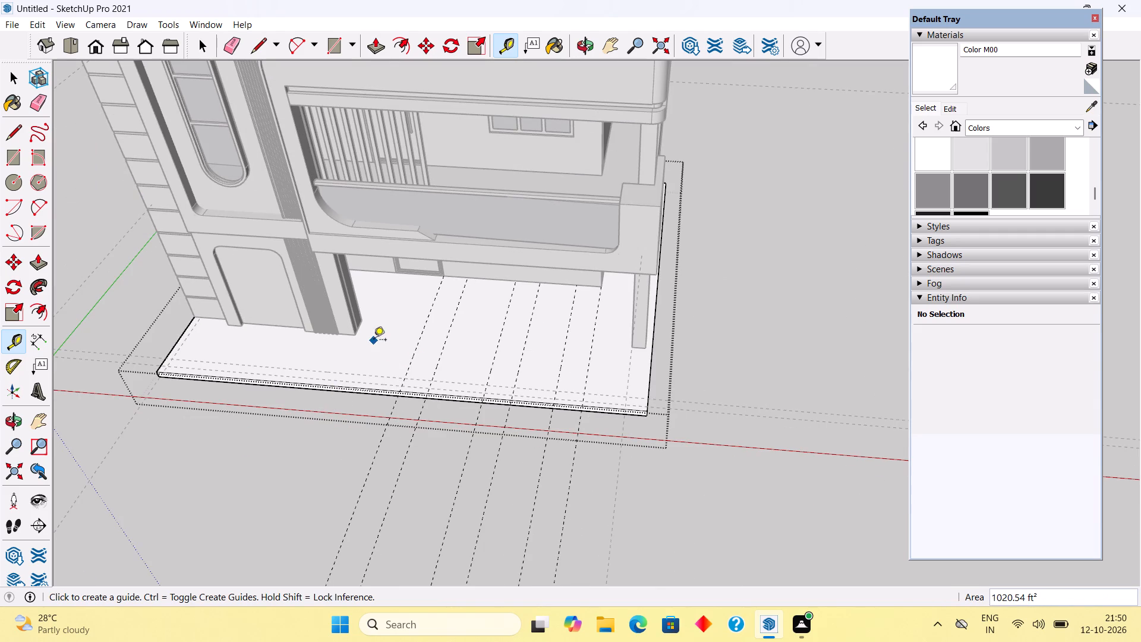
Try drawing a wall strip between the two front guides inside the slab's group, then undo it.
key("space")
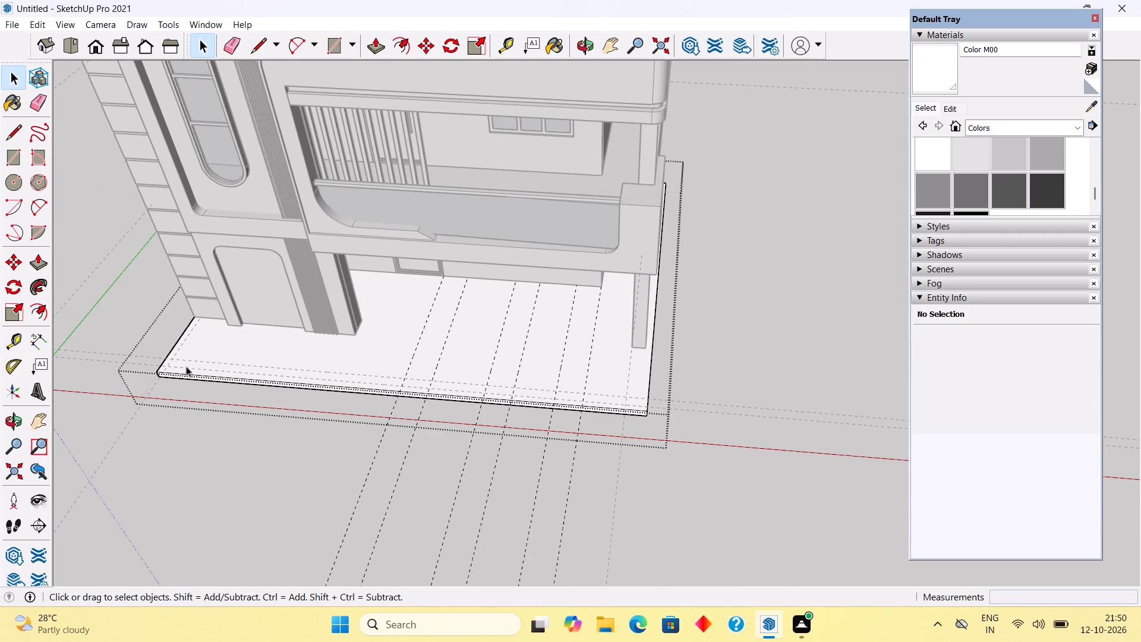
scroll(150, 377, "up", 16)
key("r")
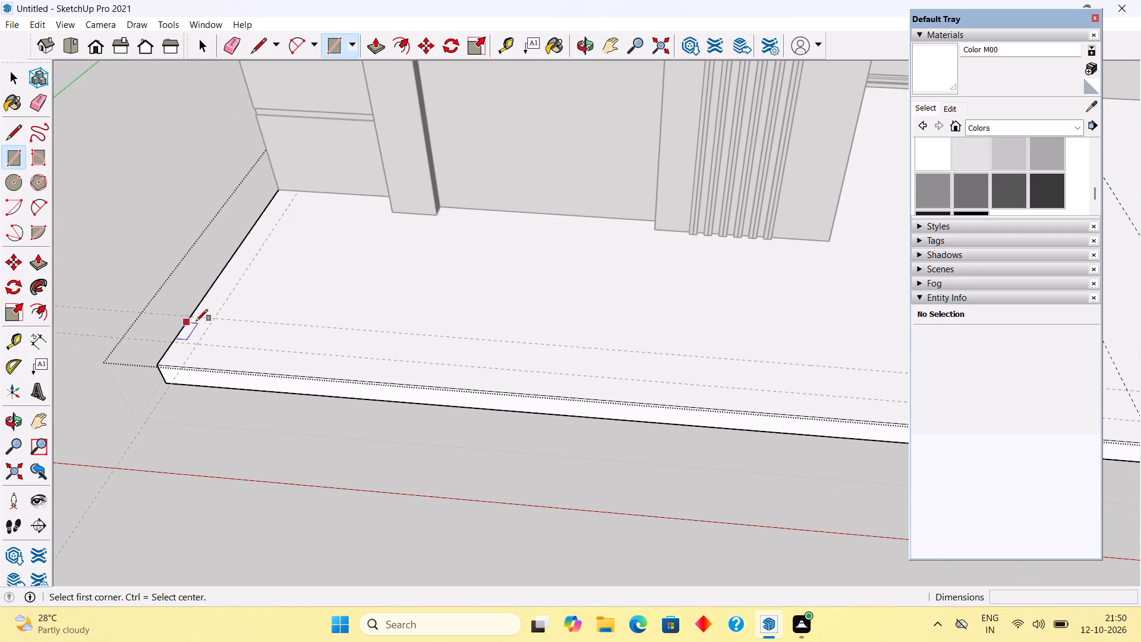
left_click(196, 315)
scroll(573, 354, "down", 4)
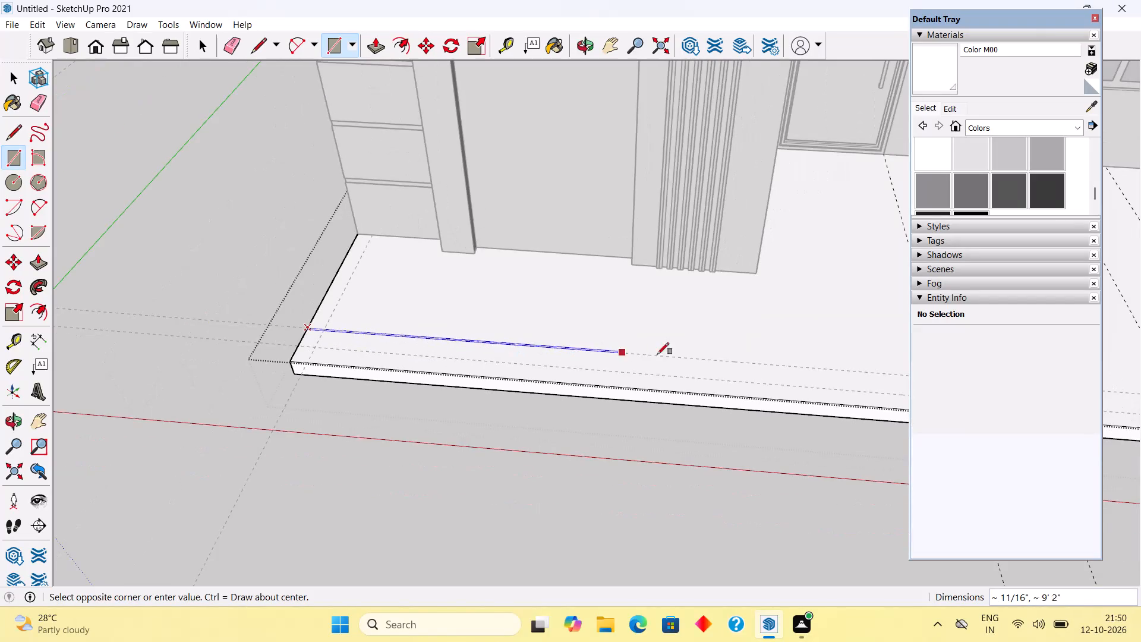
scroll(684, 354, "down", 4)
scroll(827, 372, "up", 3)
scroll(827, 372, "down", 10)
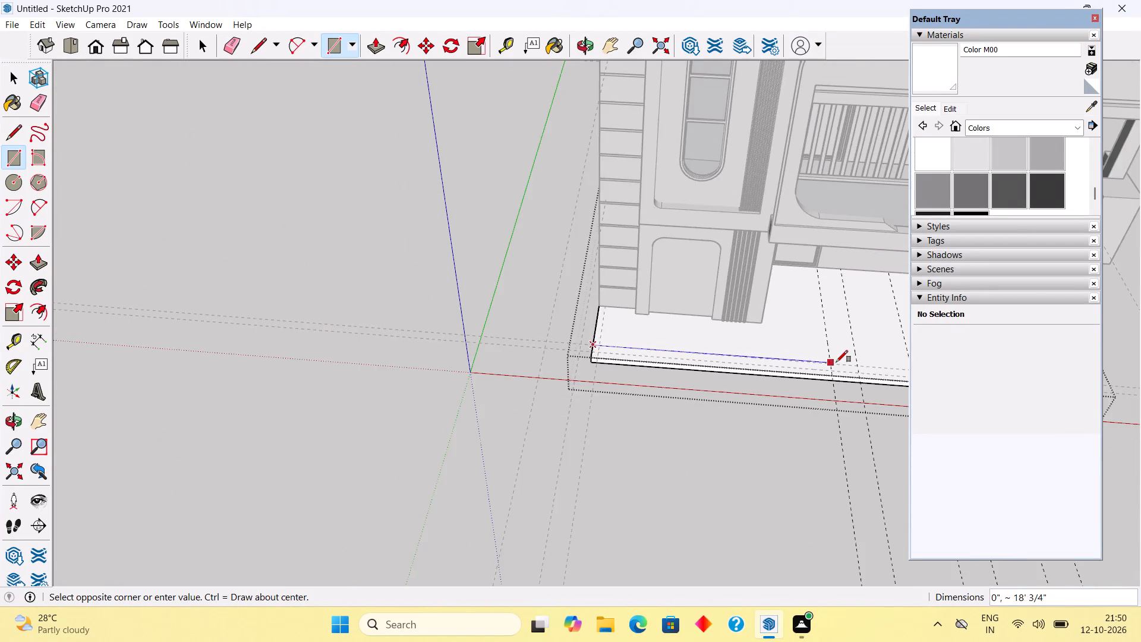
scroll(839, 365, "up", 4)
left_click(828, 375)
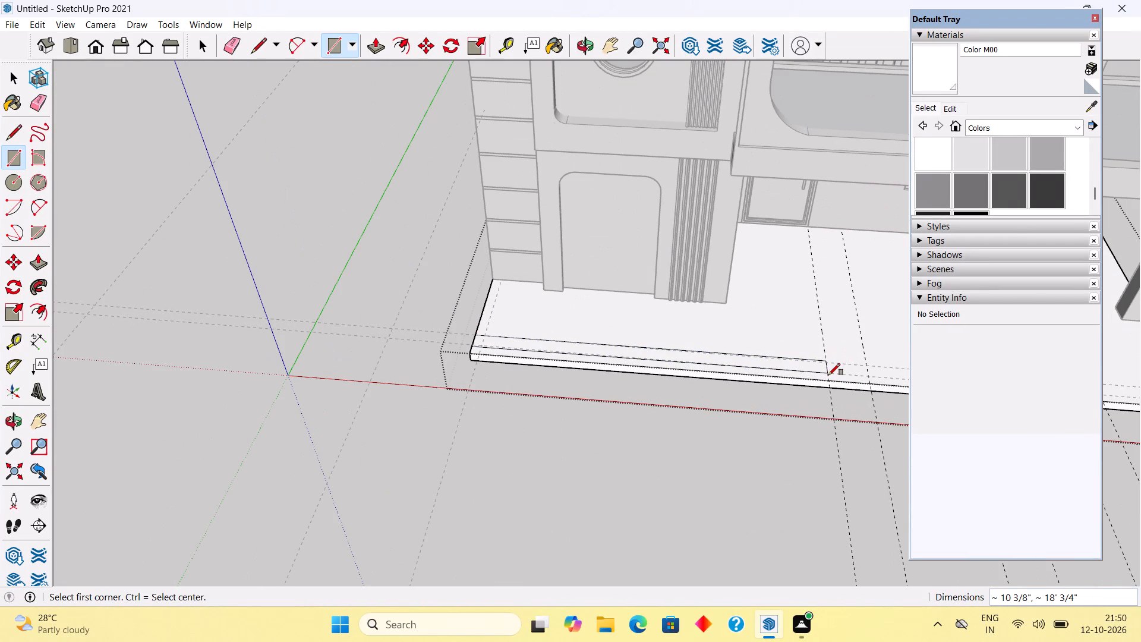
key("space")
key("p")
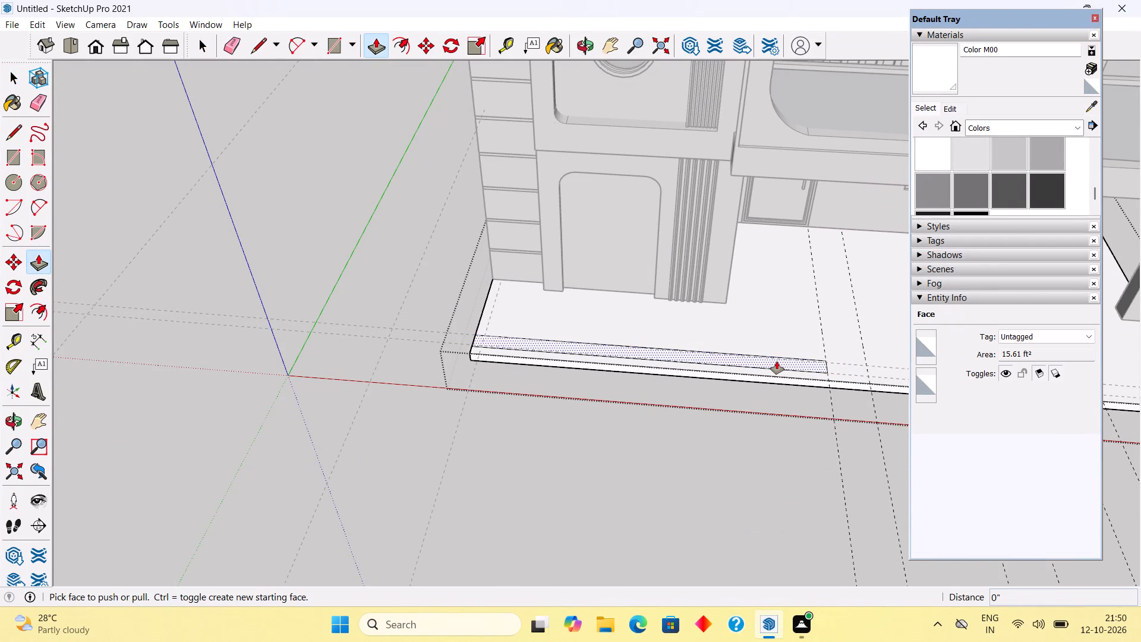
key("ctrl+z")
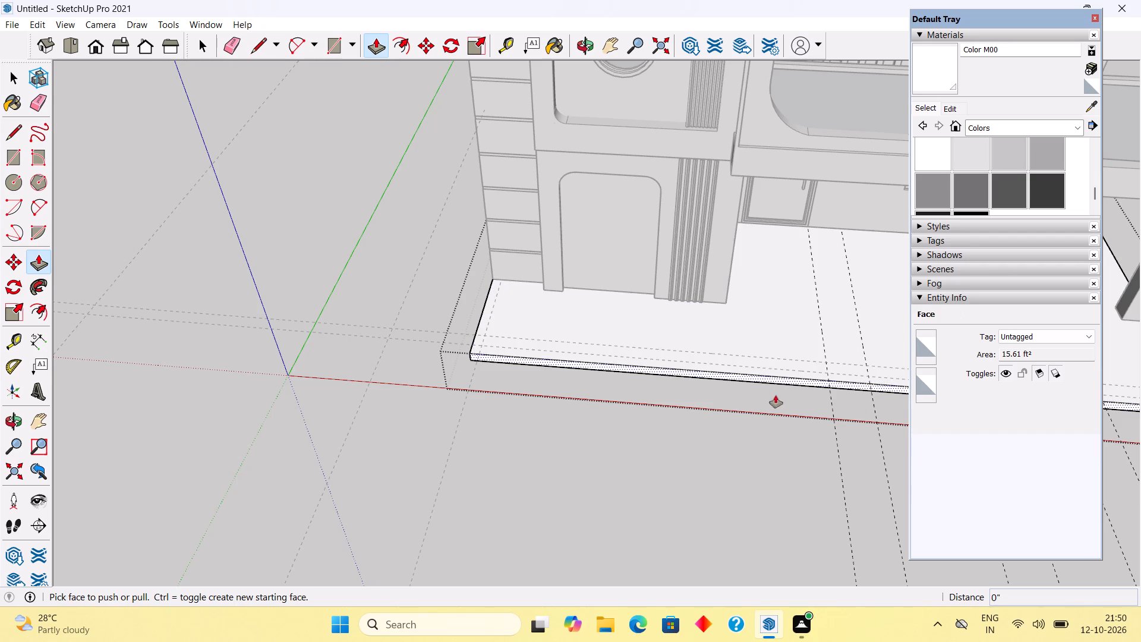
Exit the slab group and draw a rectangle about 18' 4" by 10" between the front guides, from the tower-side edge to the nearest cross guide.
key("space")
left_click(757, 437)
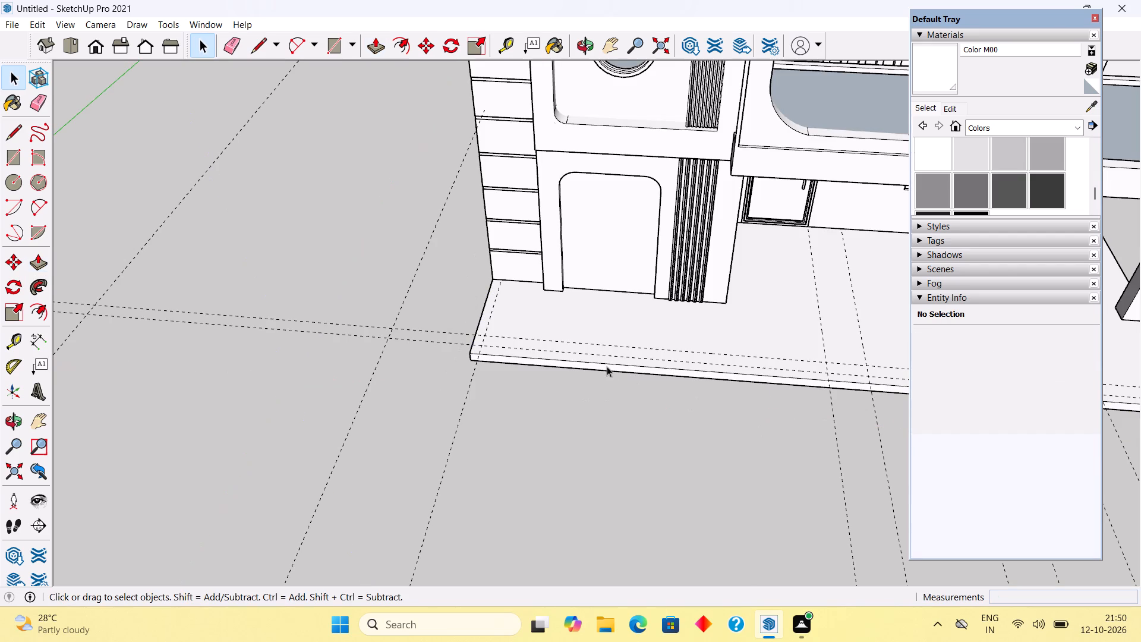
key("r")
scroll(479, 338, "up", 3)
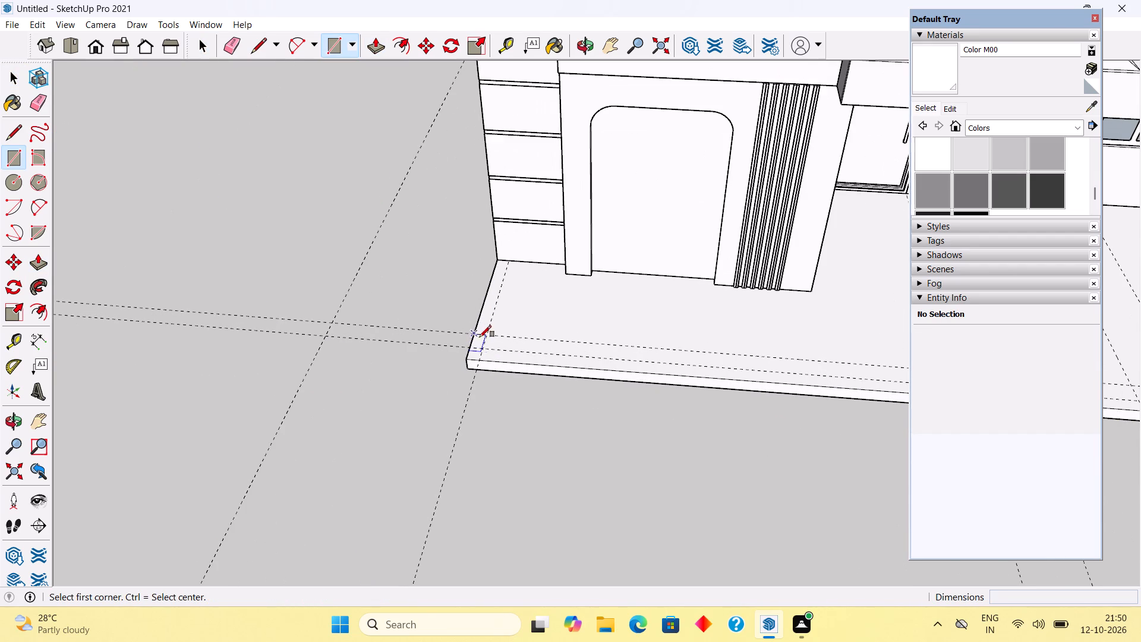
left_click(472, 331)
scroll(582, 347, "down", 8)
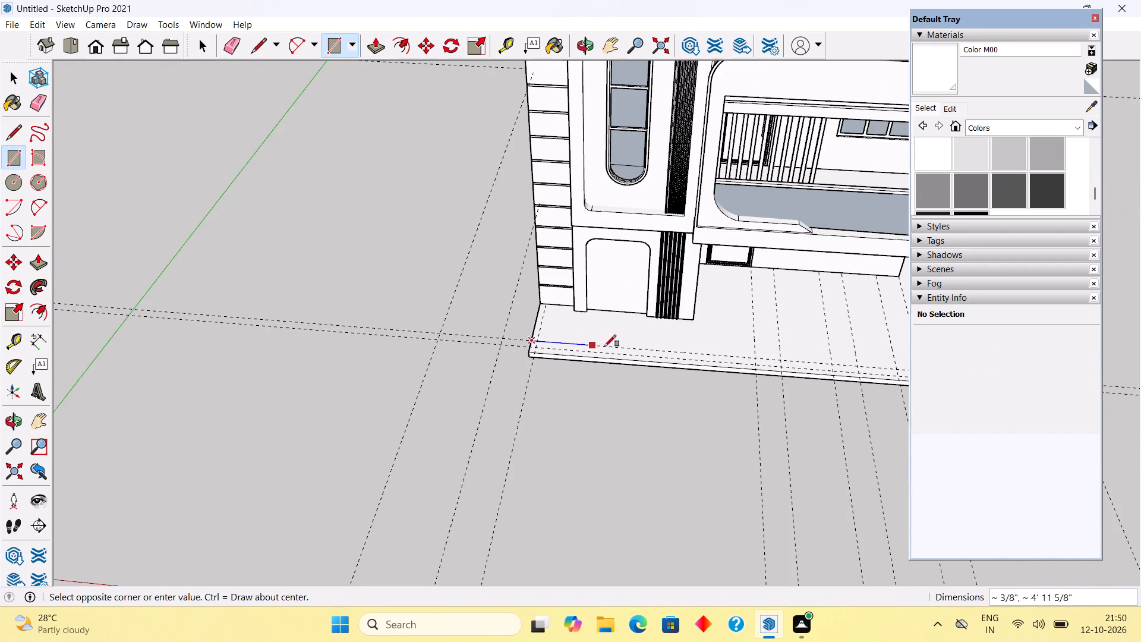
scroll(749, 362, "up", 4)
left_click(762, 369)
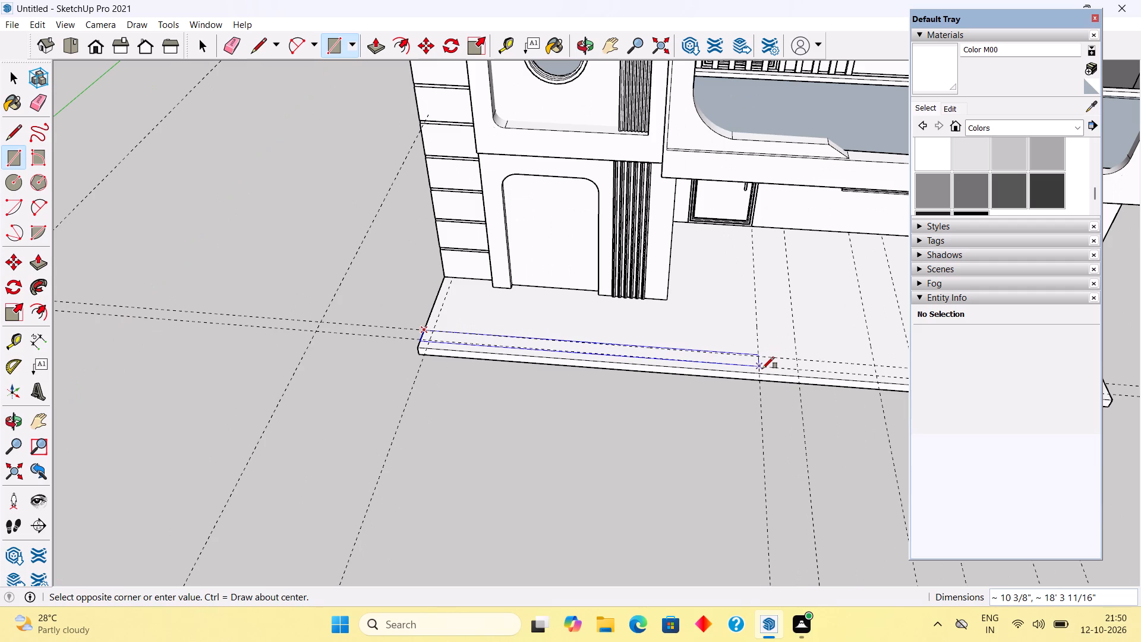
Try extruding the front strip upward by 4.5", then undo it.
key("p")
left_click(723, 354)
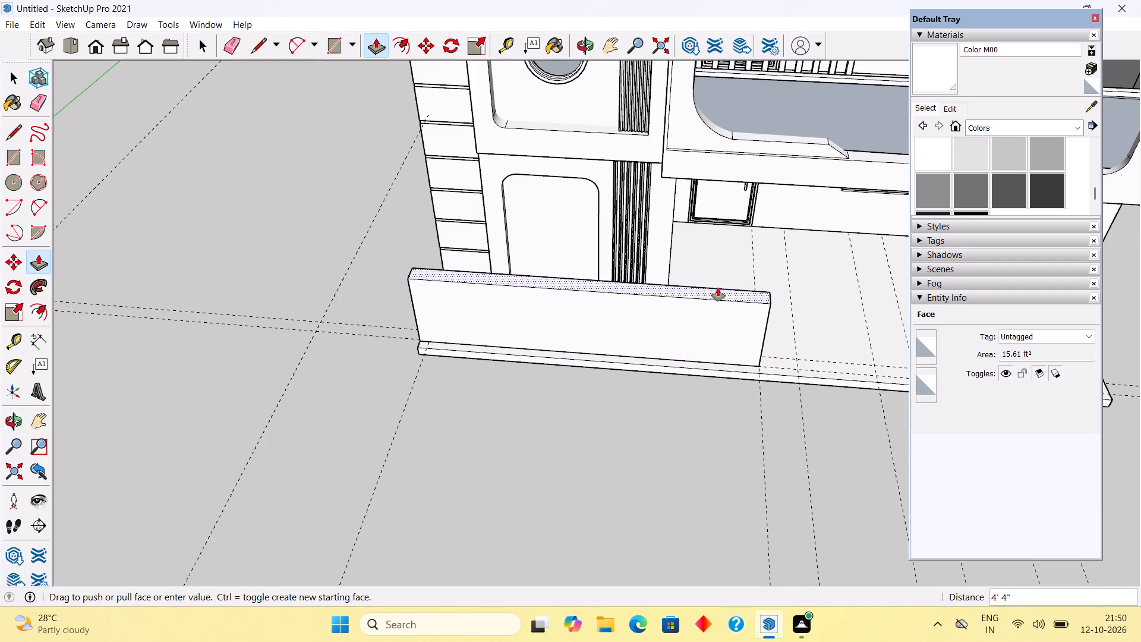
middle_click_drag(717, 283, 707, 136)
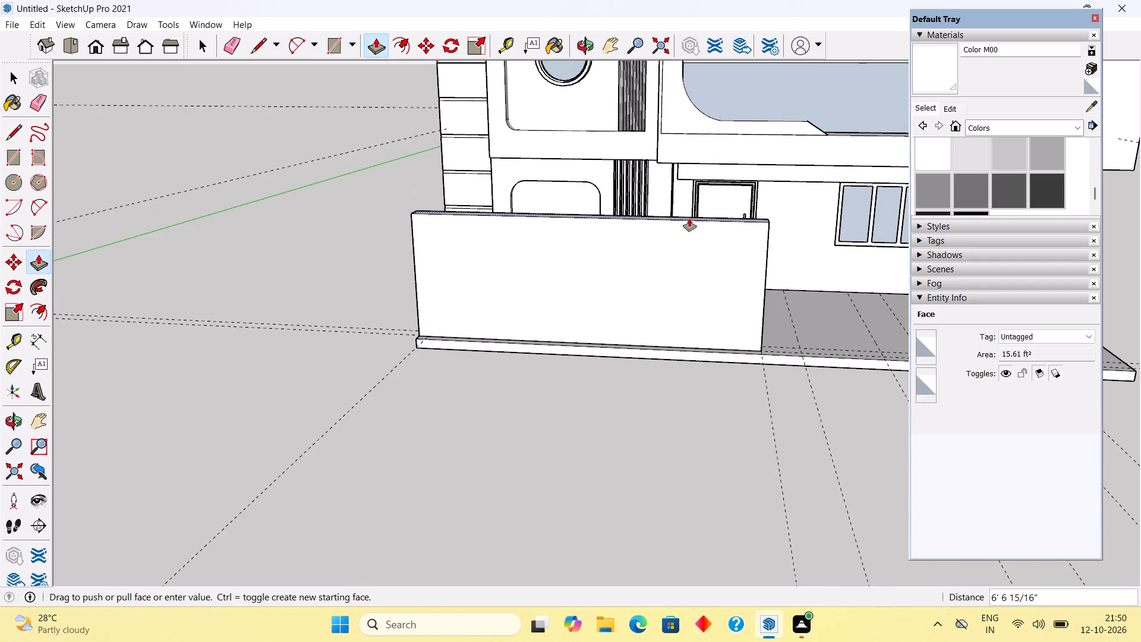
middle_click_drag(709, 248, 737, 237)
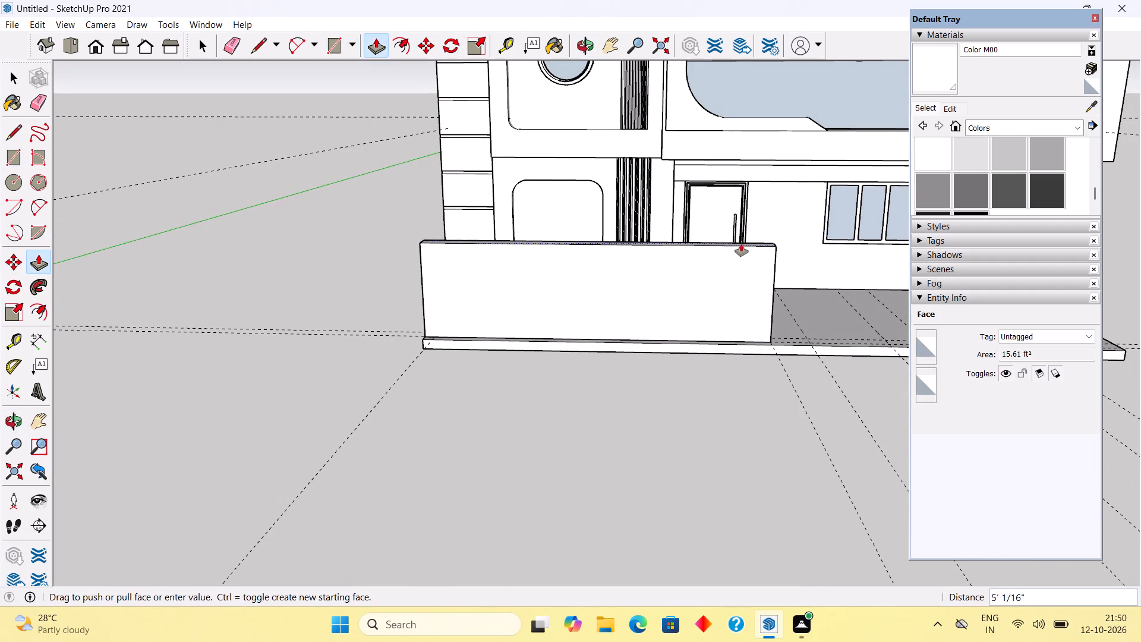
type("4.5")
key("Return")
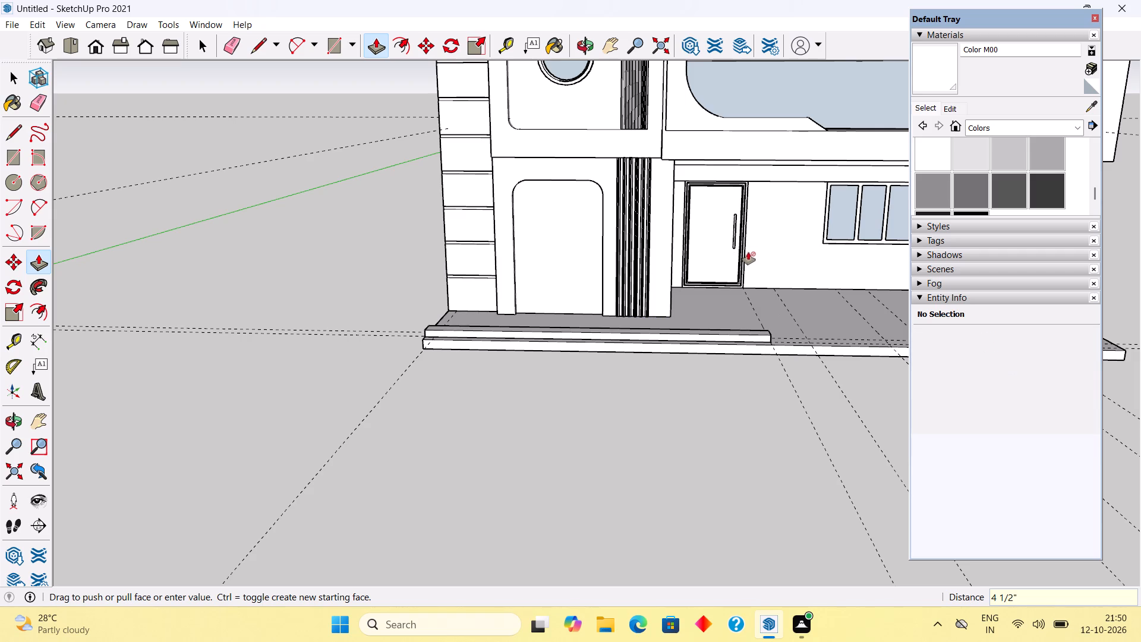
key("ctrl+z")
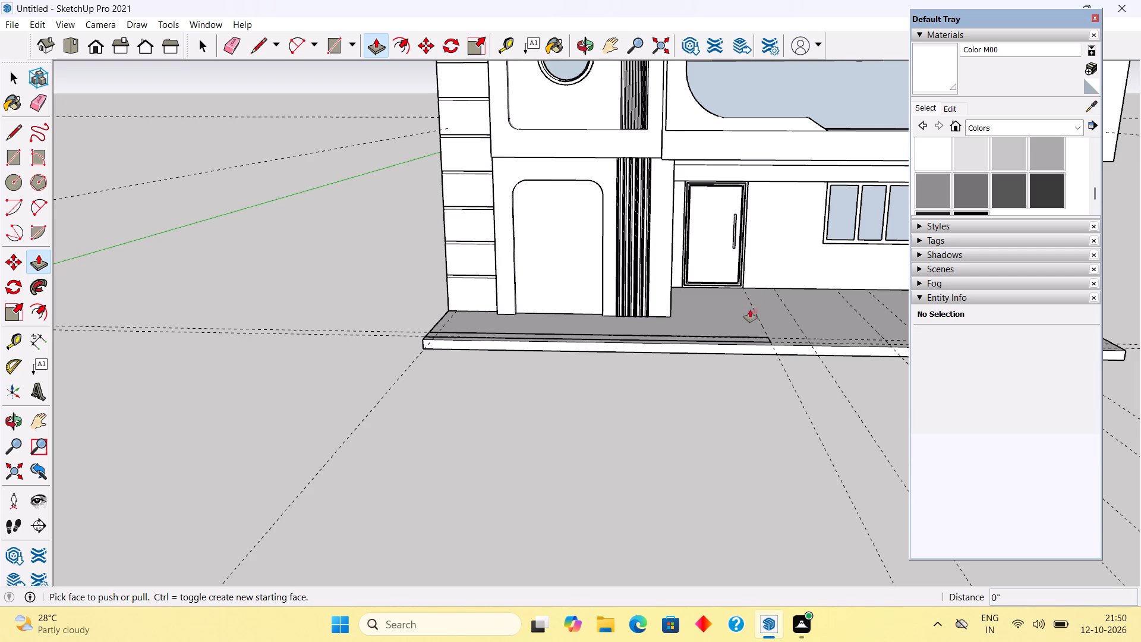
Extrude the front strip upward 4.5' to form the boundary wall in front of the tower.
left_click(758, 338)
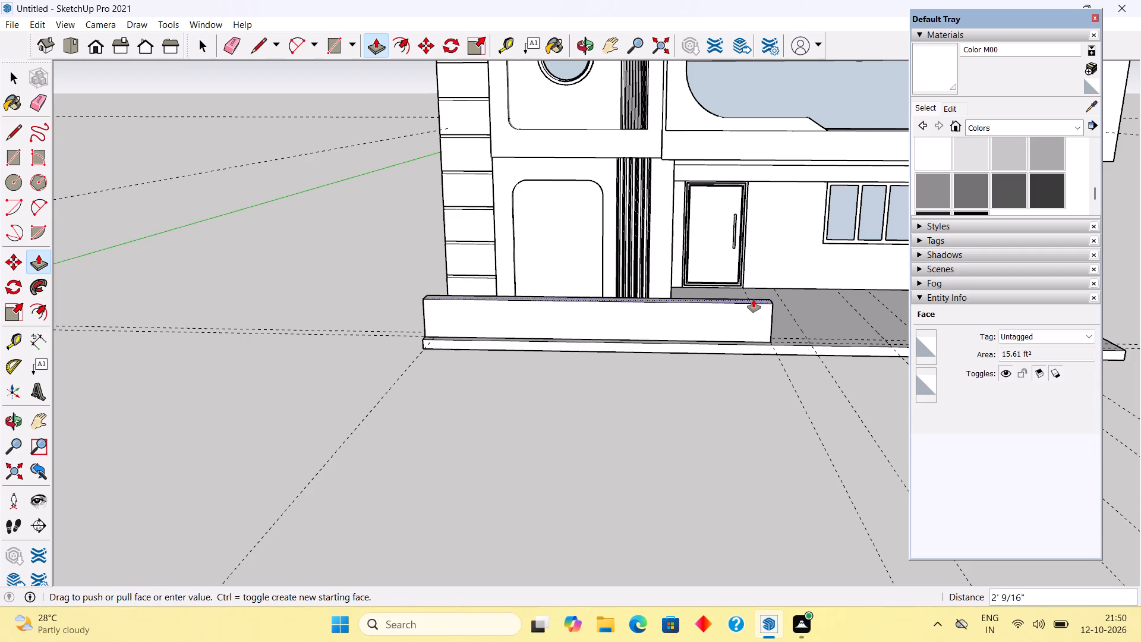
type("4.5'")
key("Return")
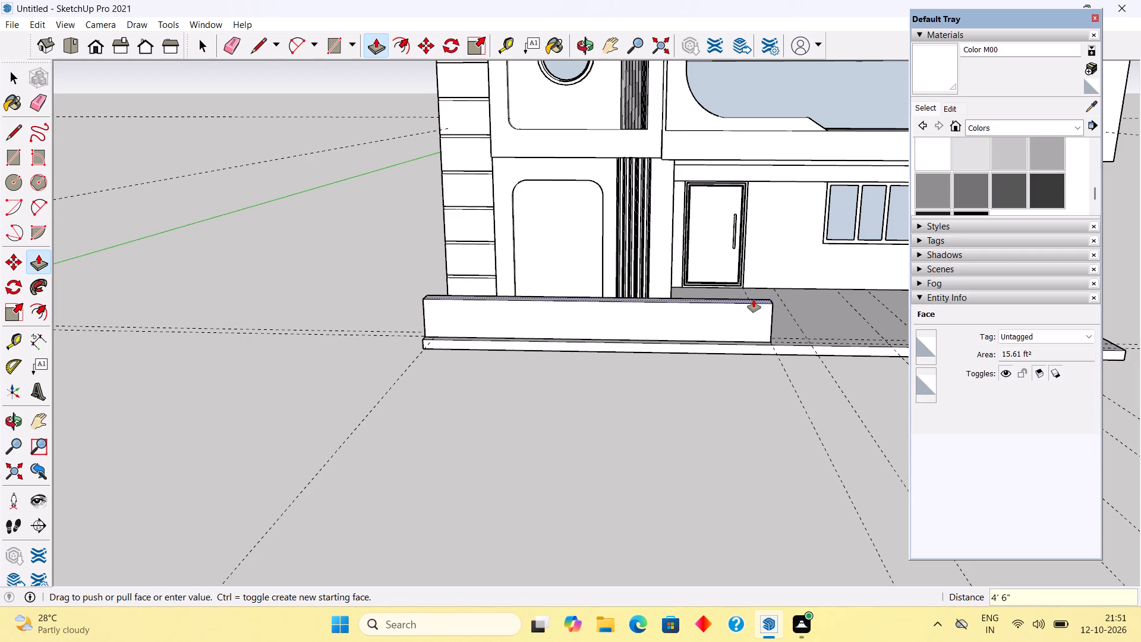
scroll(708, 311, "down", 10)
middle_click_drag(745, 336, 664, 374)
double_click(664, 320)
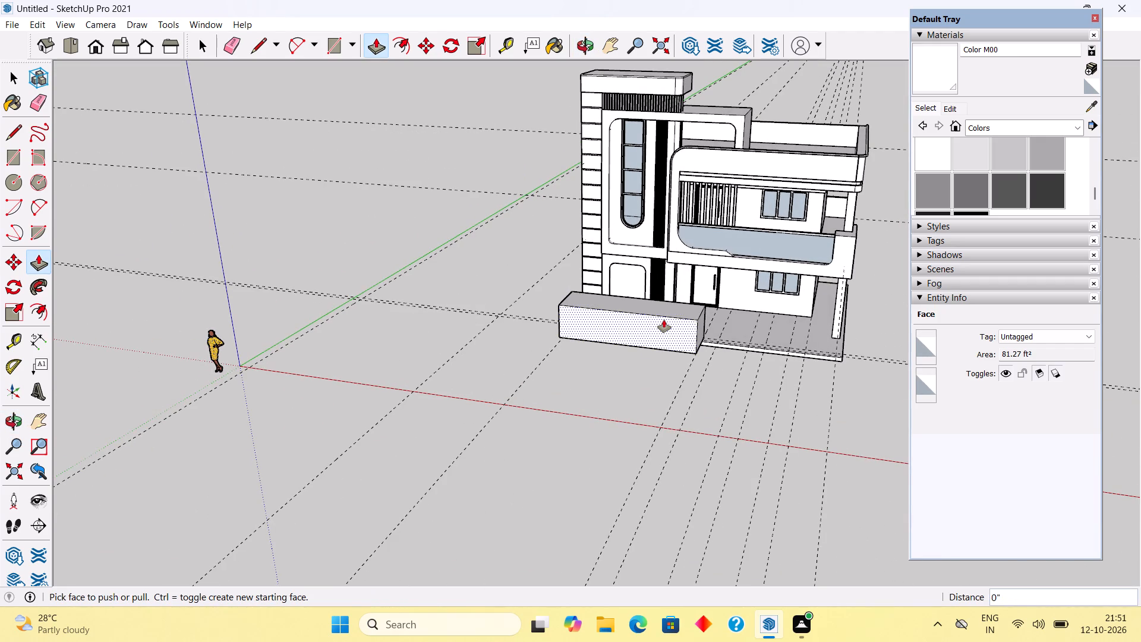
key("ctrl+z")
Make the whole front boundary wall a group.
key("space")
double_click(664, 320)
left_click(664, 320)
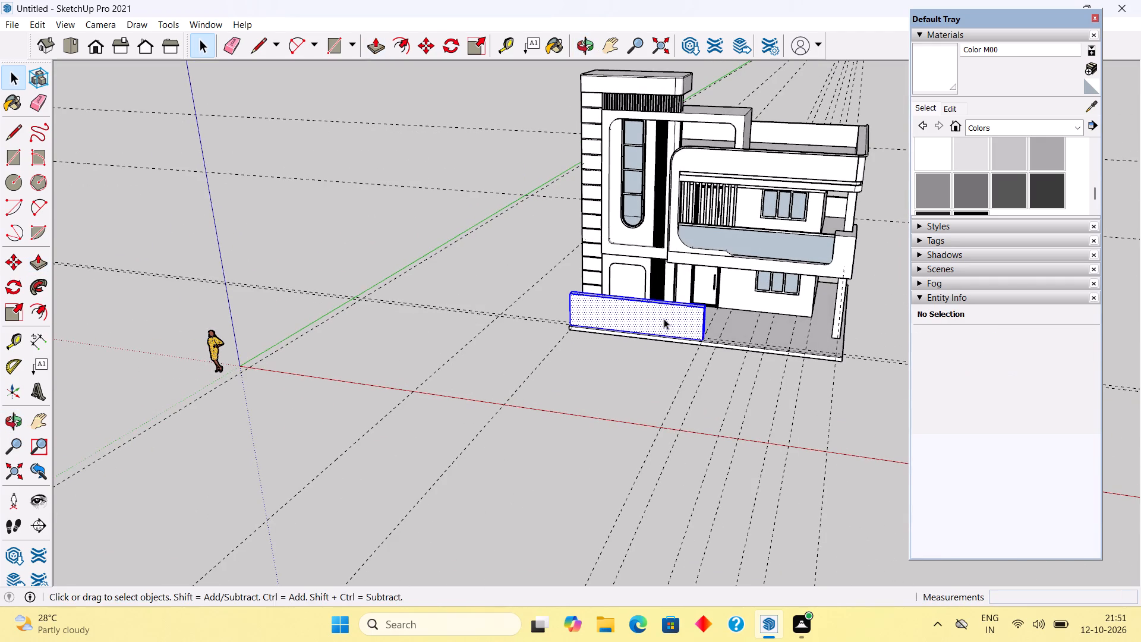
right_click(664, 319)
left_click(706, 440)
Draw two rectangles, each 2' by about 9", between the front guides inside the two 2'-wide guide pairs nearest the recessed wall's end corner.
scroll(805, 342, "up", 2)
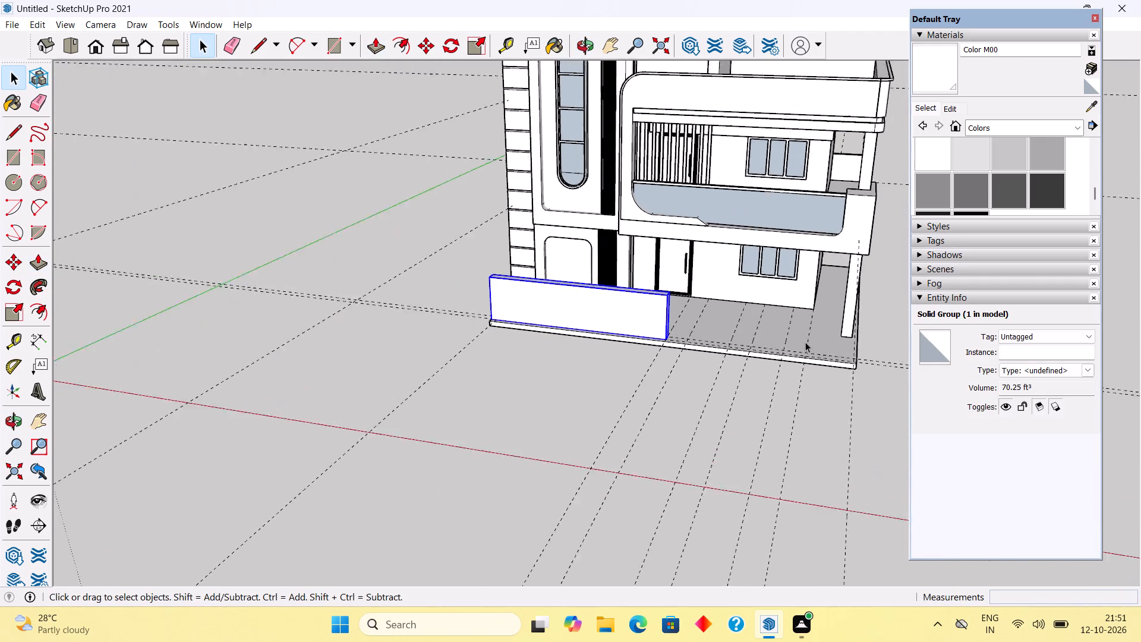
scroll(805, 342, "up", 6)
middle_click_drag(731, 360, 765, 398)
scroll(845, 385, "up", 3)
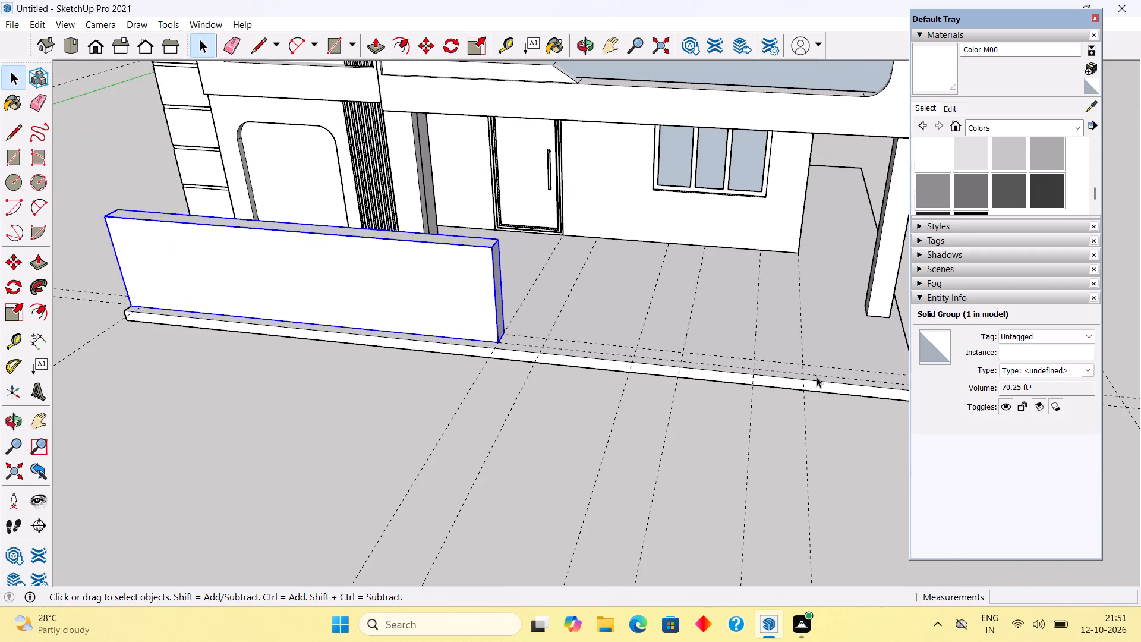
scroll(774, 372, "up", 1)
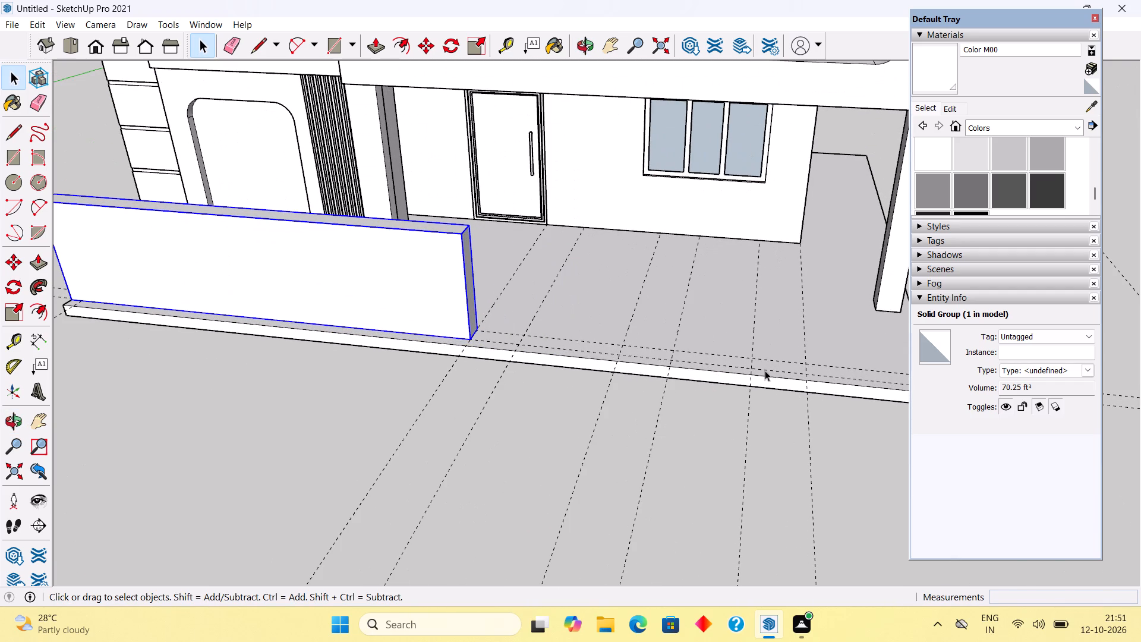
key("r")
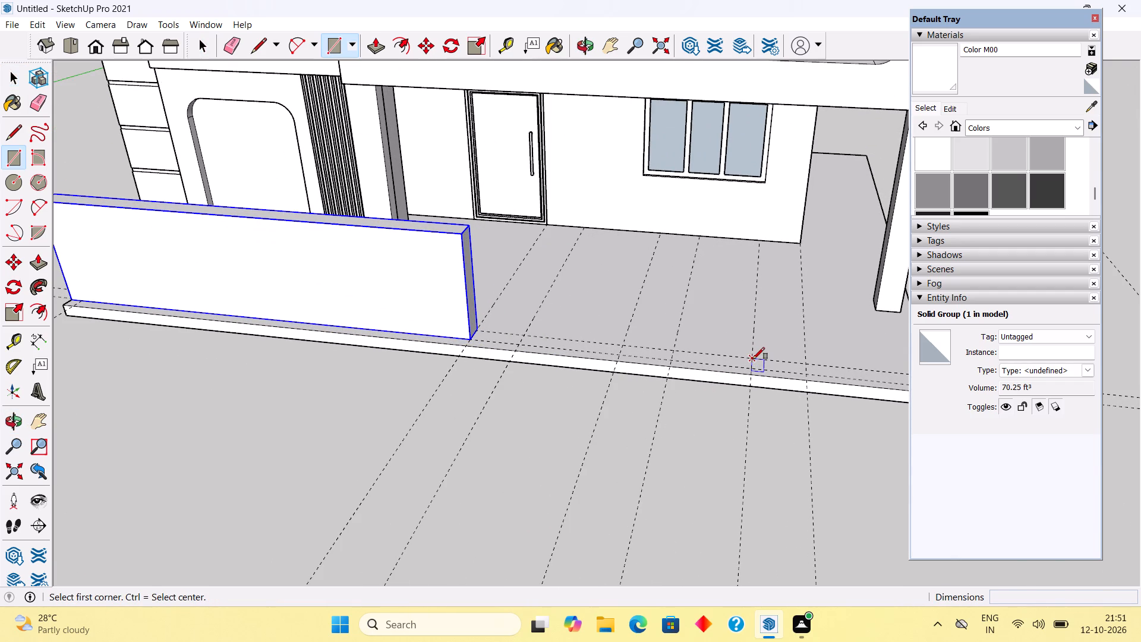
left_click(753, 359)
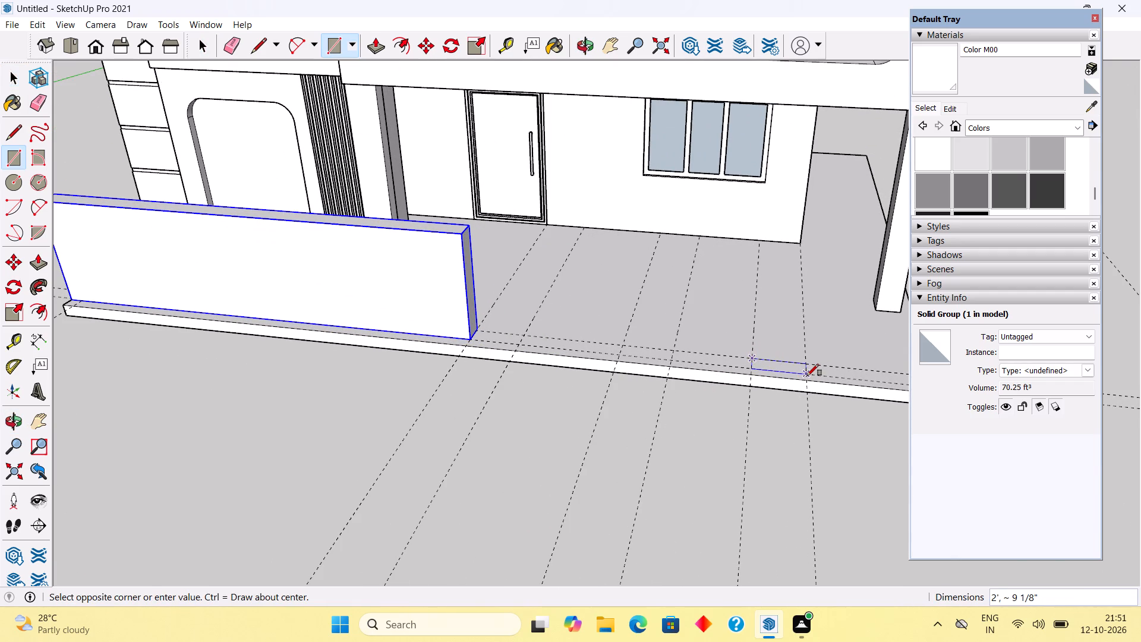
left_click(807, 376)
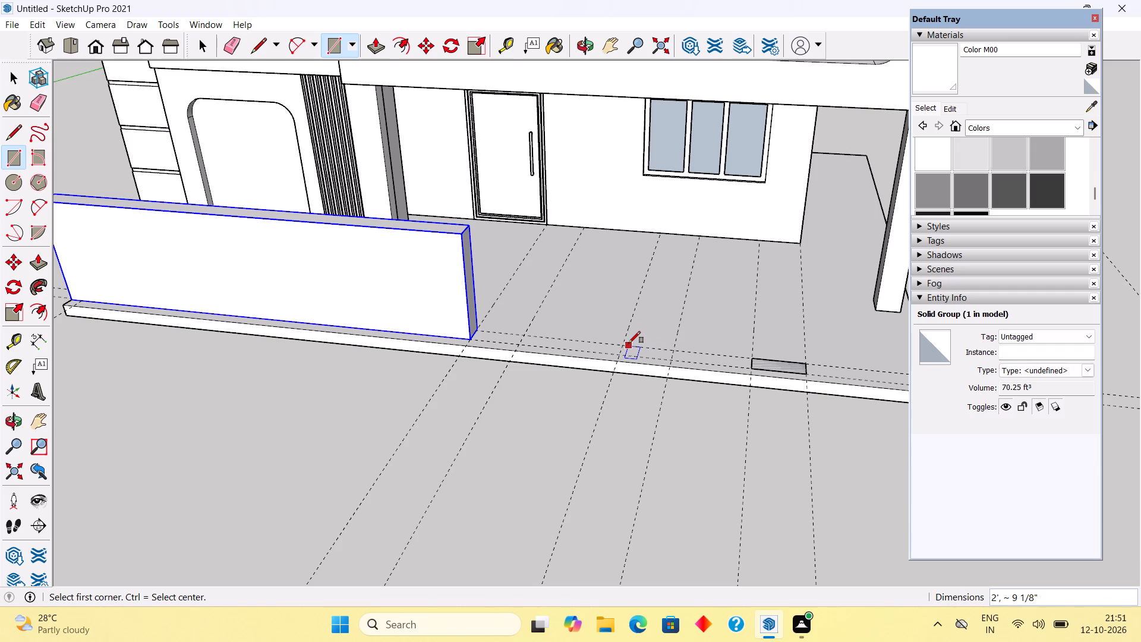
left_click(629, 343)
key("r")
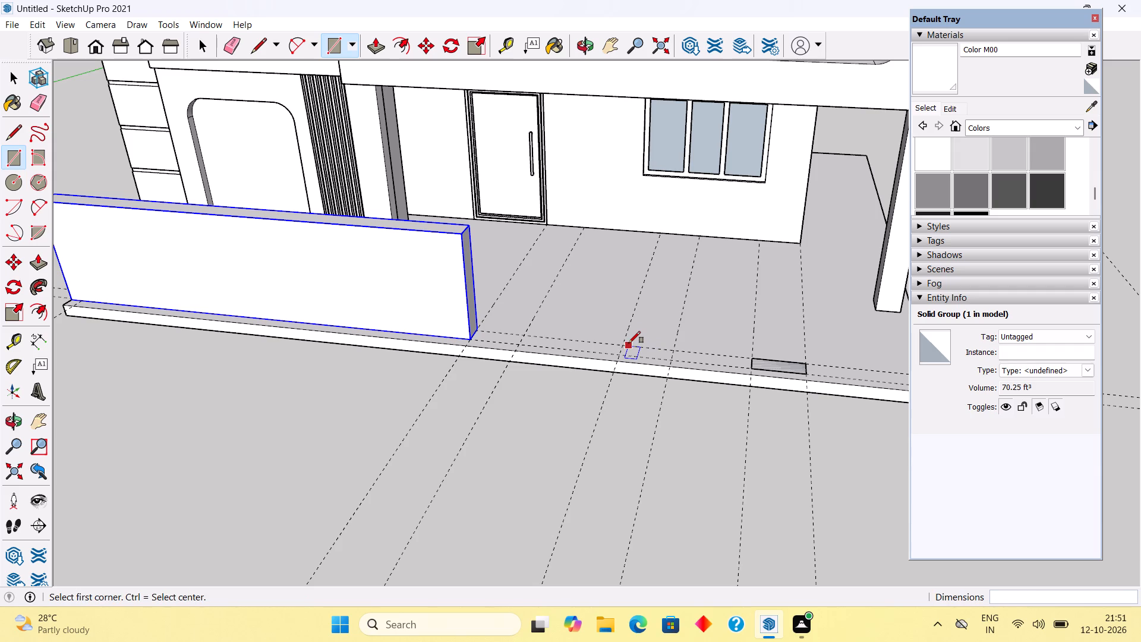
left_click(622, 345)
left_click(672, 357)
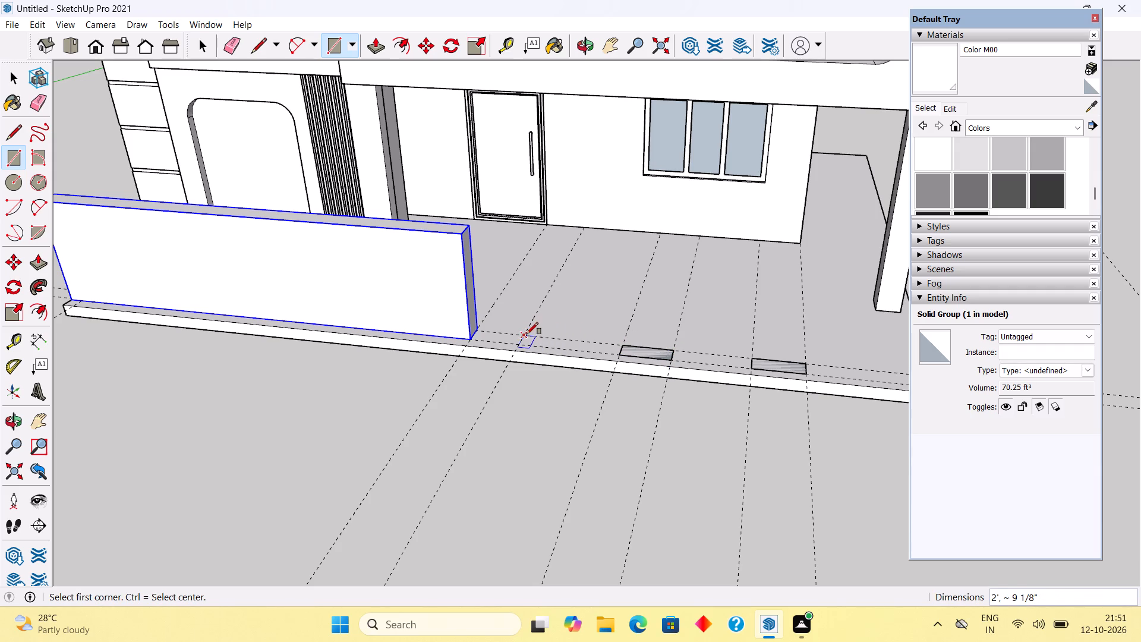
Extrude both 2'-wide rectangles upward 4.5' to form two boundary wall piers.
key("space")
key("p")
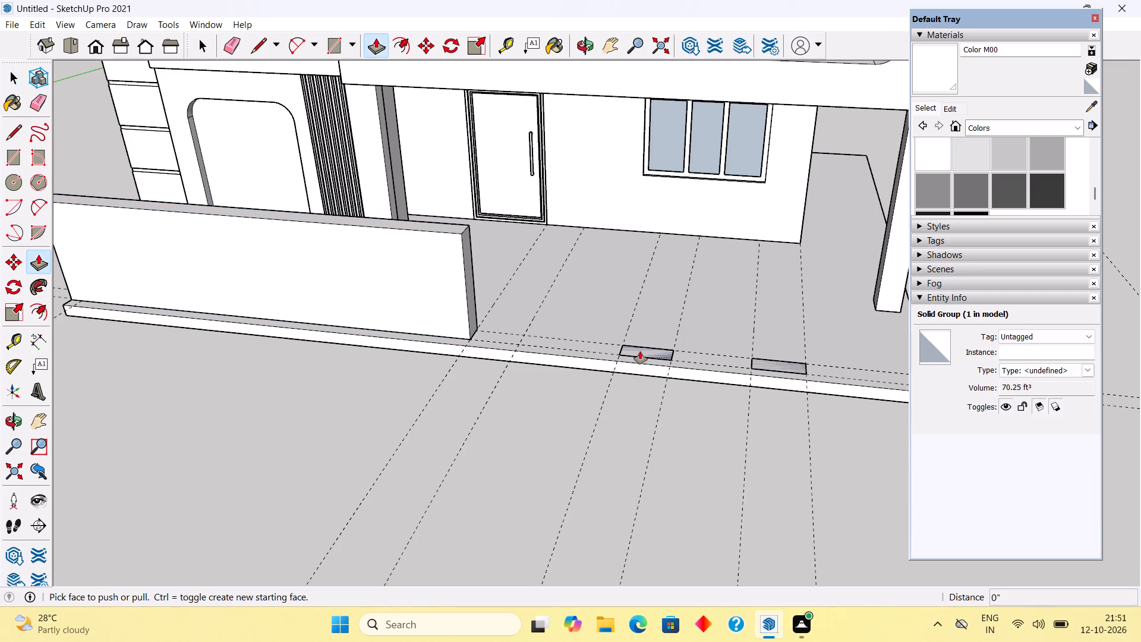
left_click(640, 351)
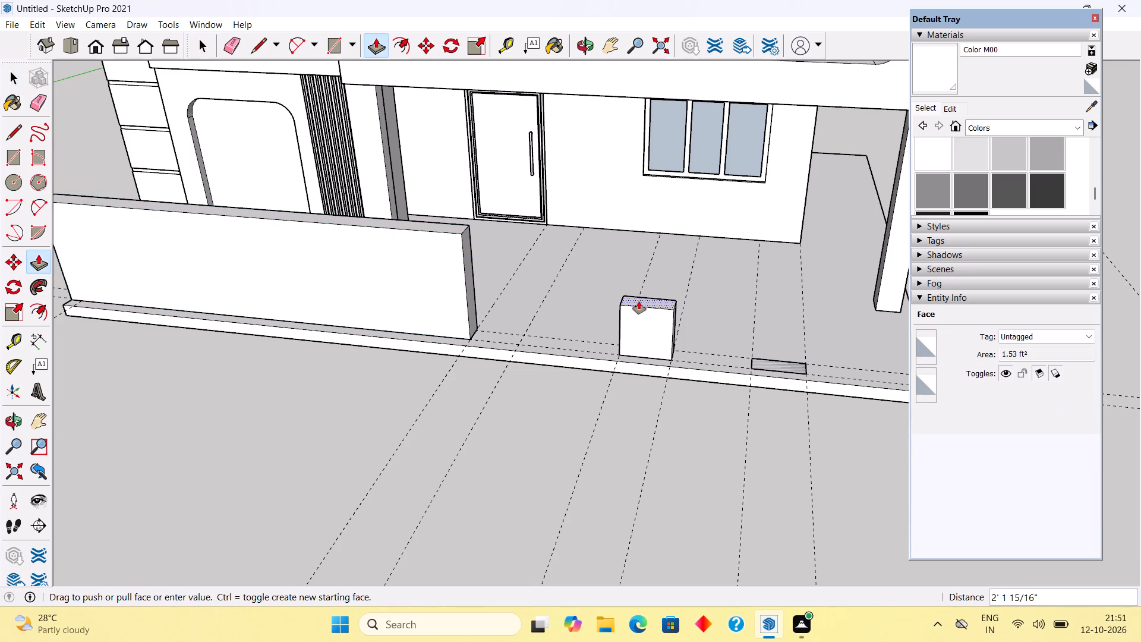
type("4.5'")
key("Return")
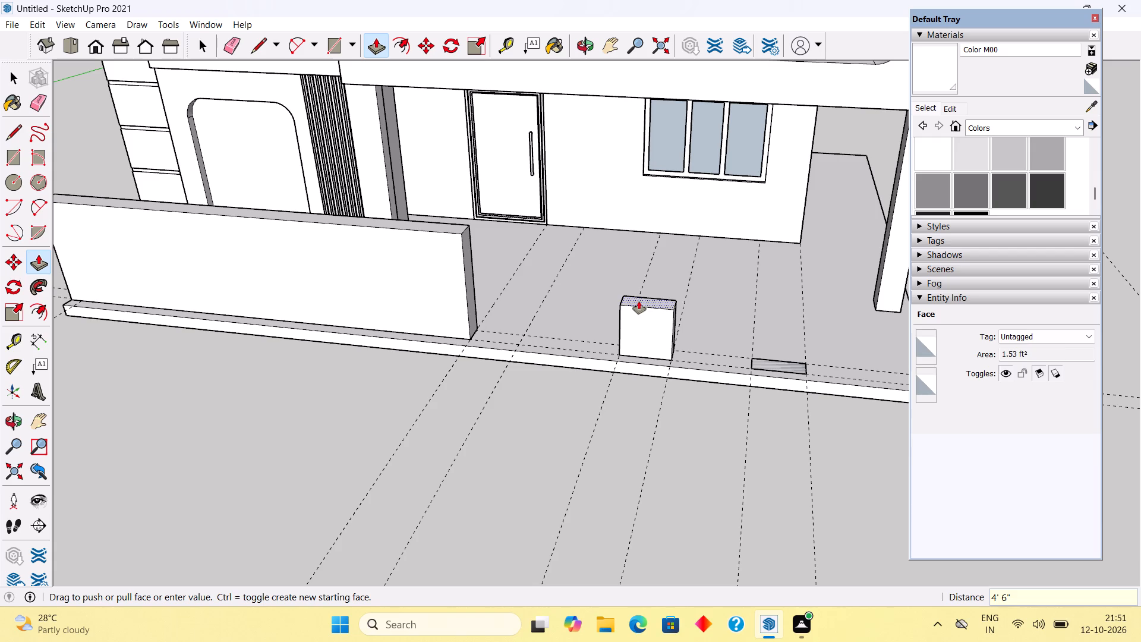
double_click(784, 369)
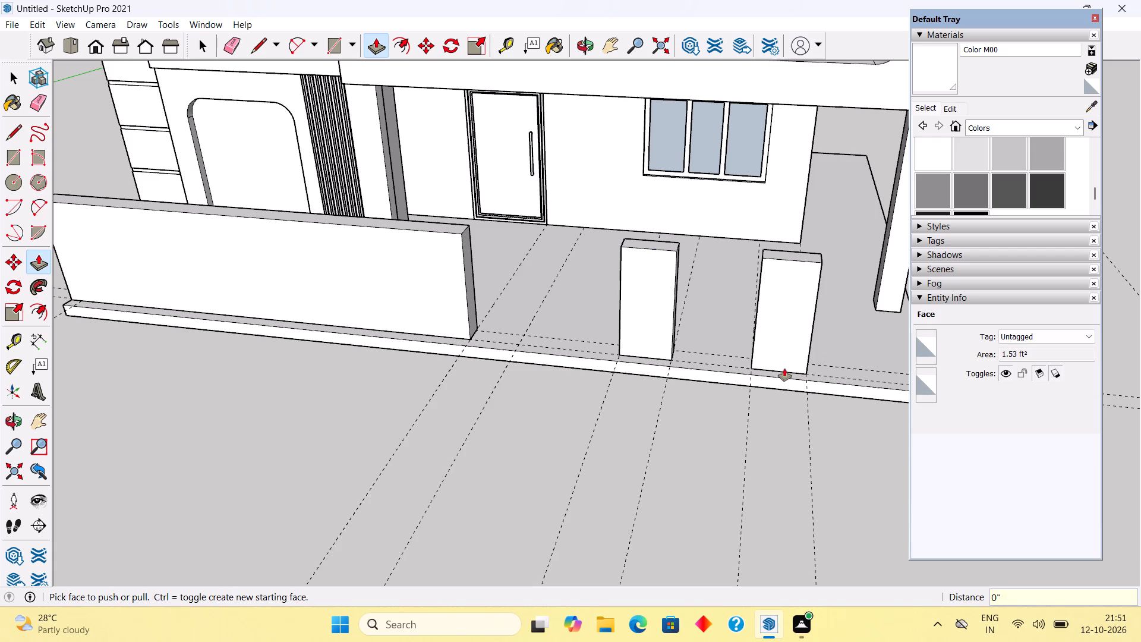
Make each of the two extruded front boundary piers its own group.
scroll(739, 341, "down", 2)
key("space")
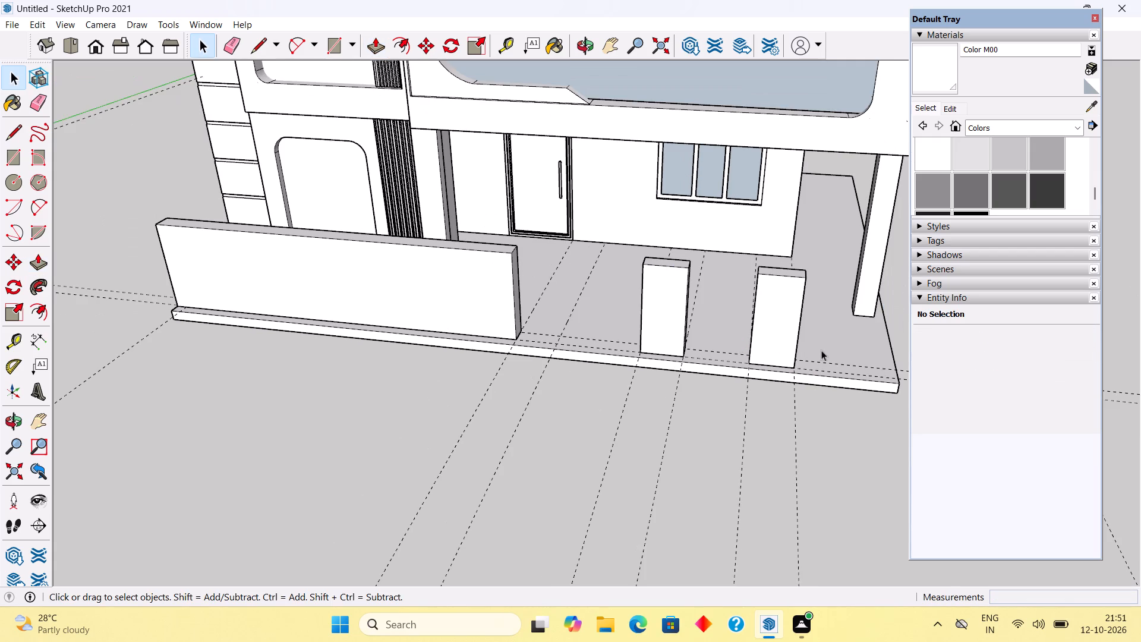
triple_click(778, 327)
right_click(778, 326)
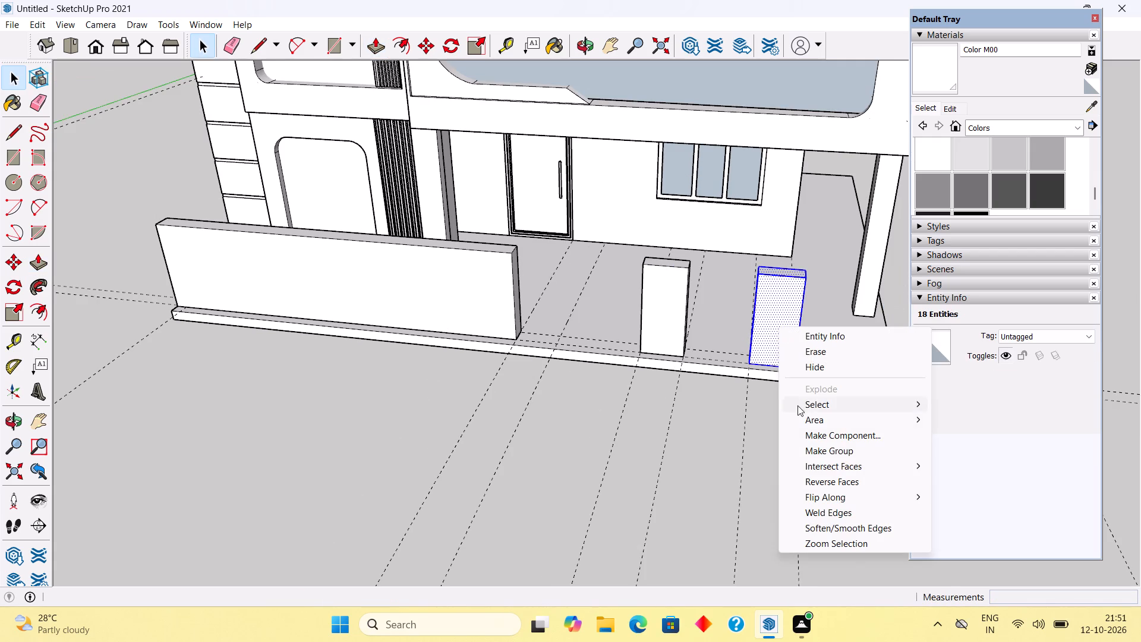
left_click(815, 445)
triple_click(666, 336)
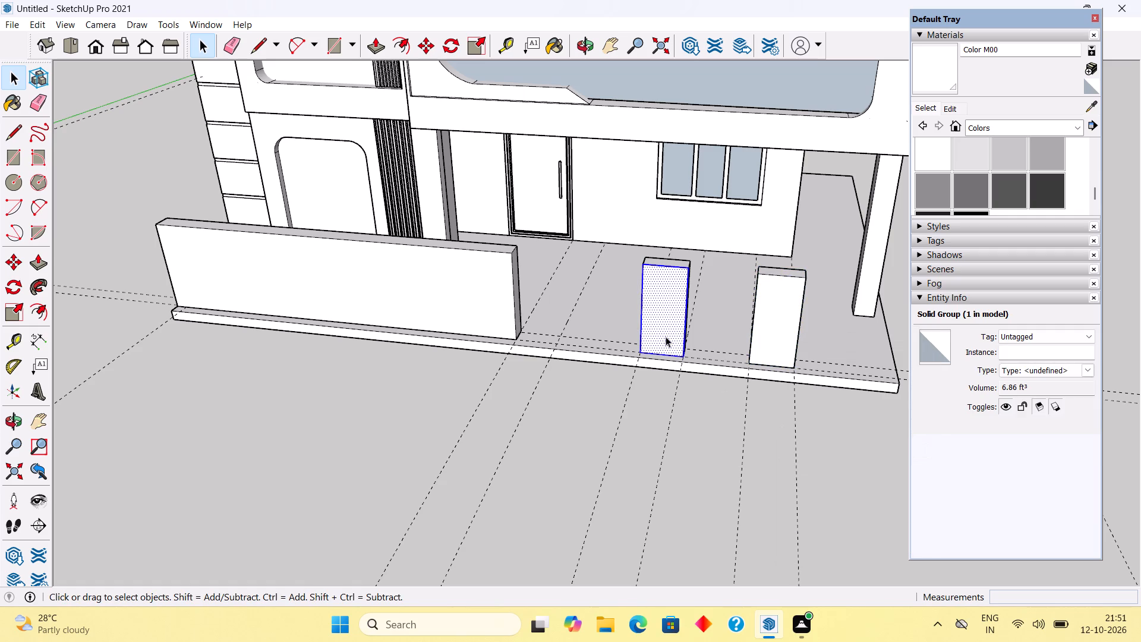
right_click(666, 336)
left_click(716, 458)
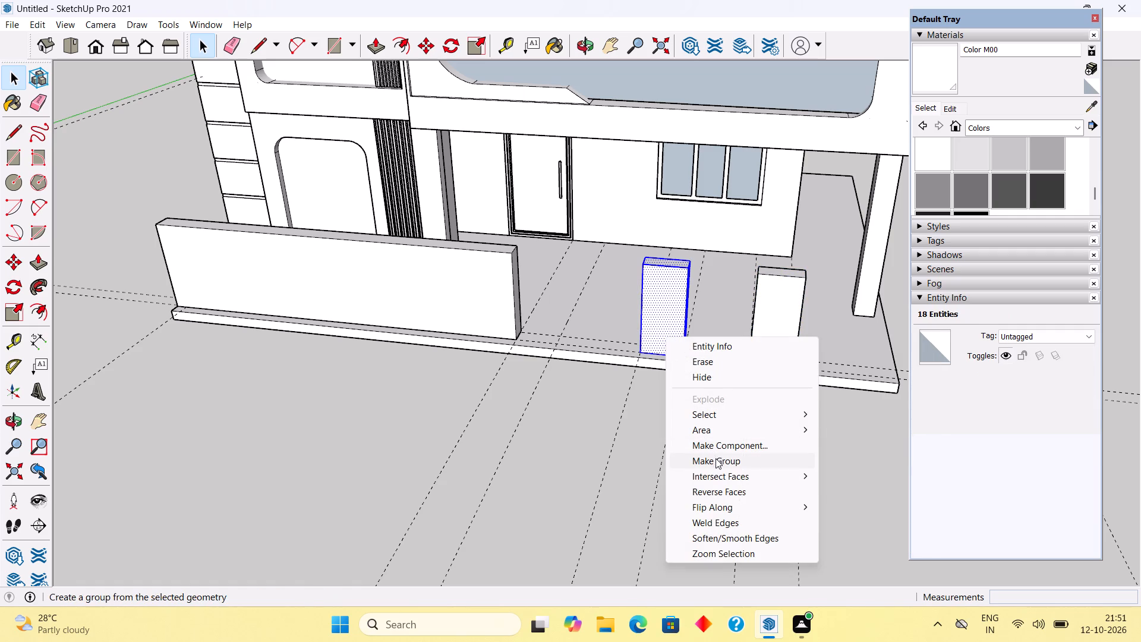
Draw a rectangle about 4' 6" by 1' 1 1/2" on the slab's front strip, from the outer pier to the slab's side edge.
scroll(877, 366, "down", 7)
scroll(901, 347, "up", 1)
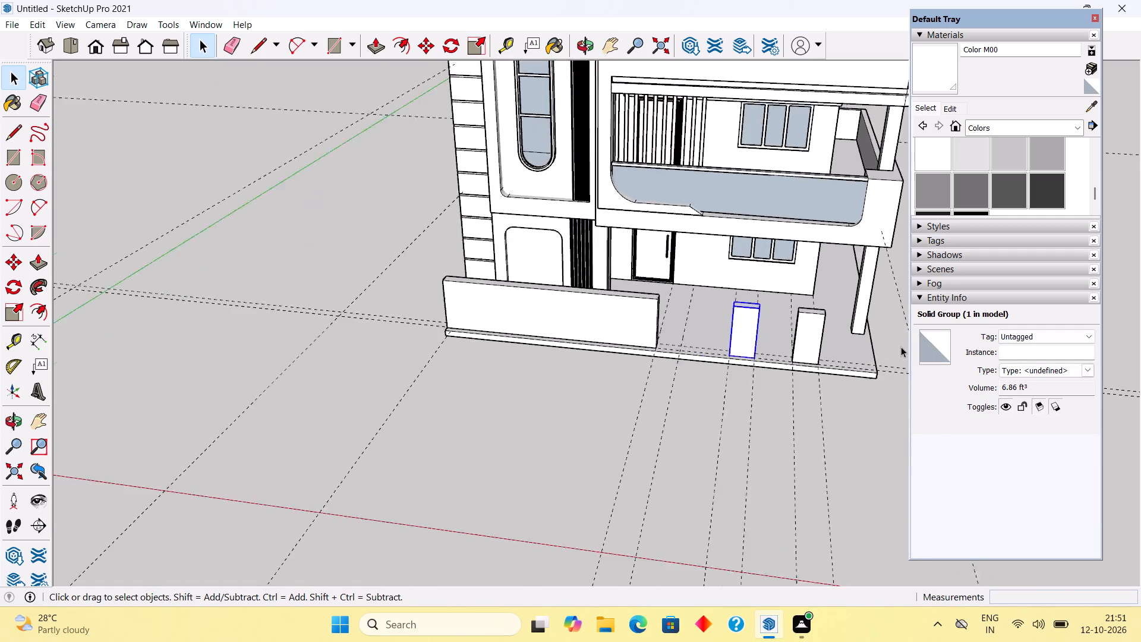
scroll(901, 347, "up", 8)
middle_click_drag(863, 350, 760, 370)
scroll(736, 415, "up", 5)
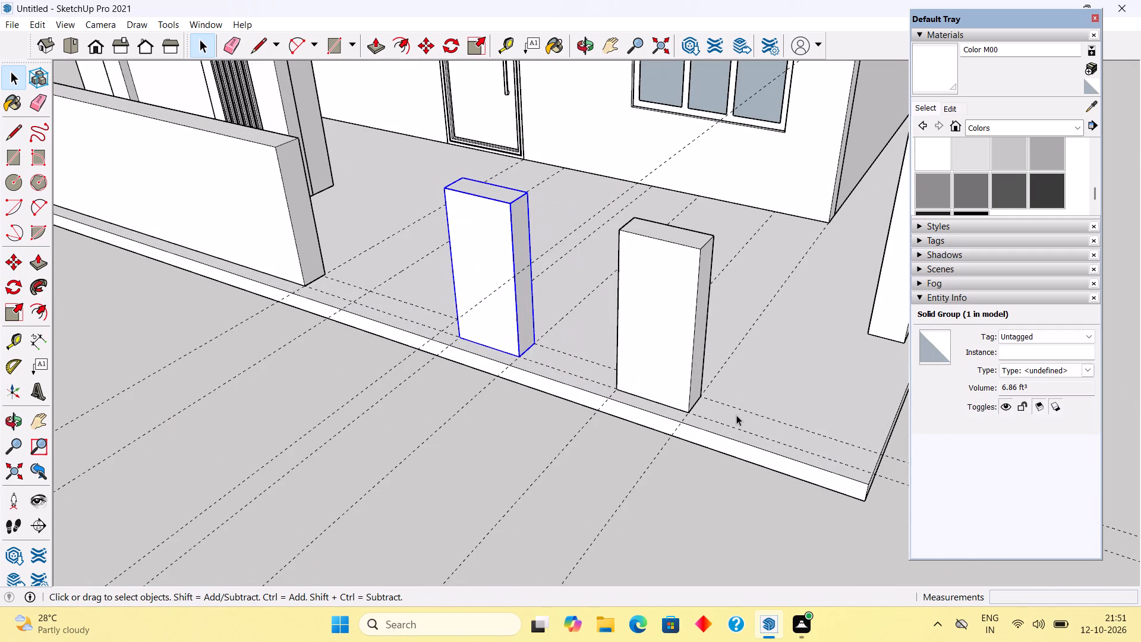
key("r")
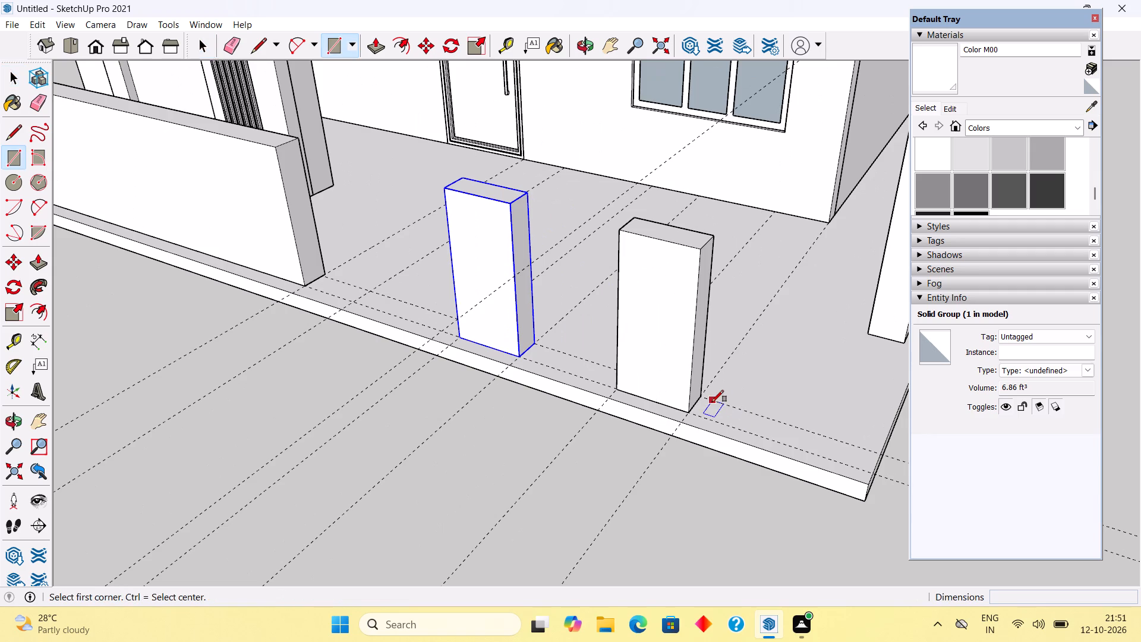
scroll(710, 399, "up", 5)
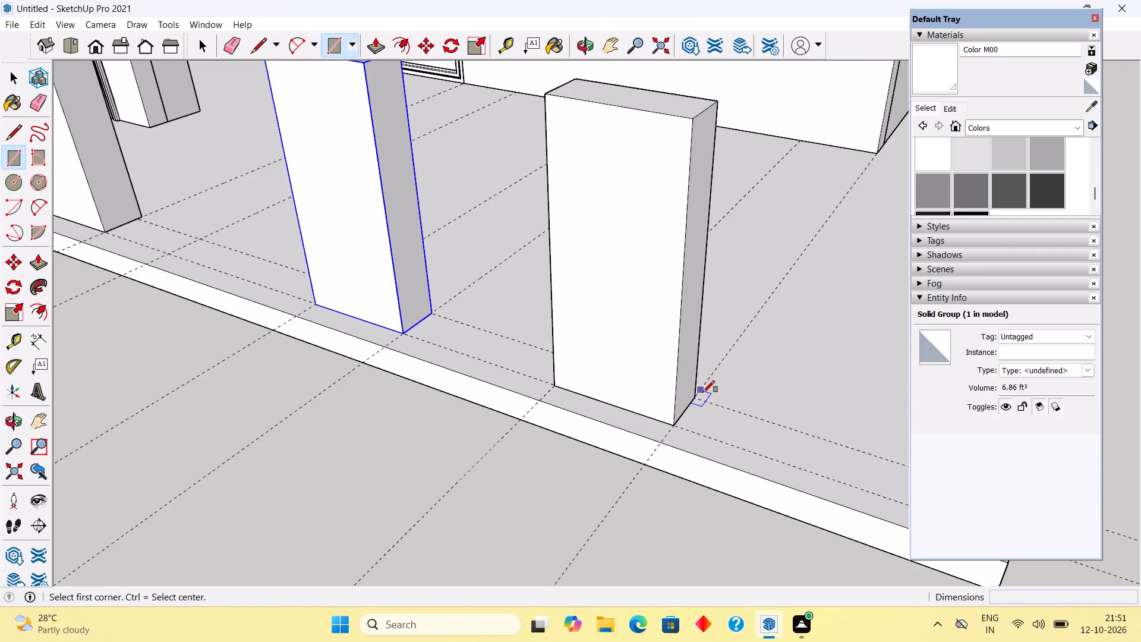
left_click(703, 392)
scroll(681, 436, "down", 3)
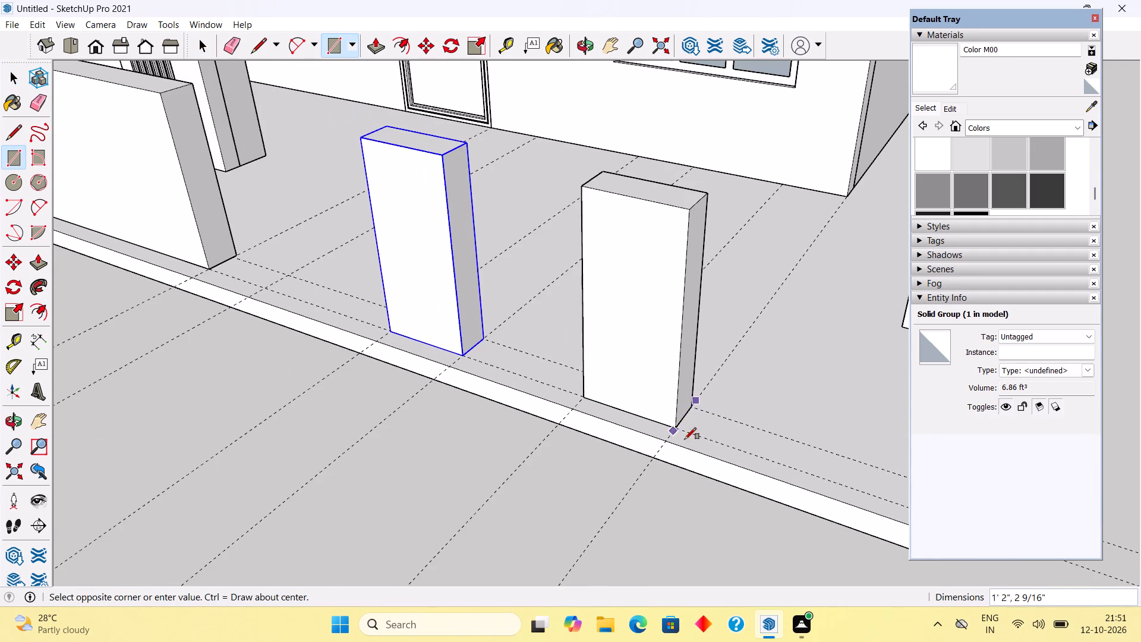
scroll(704, 446, "down", 5)
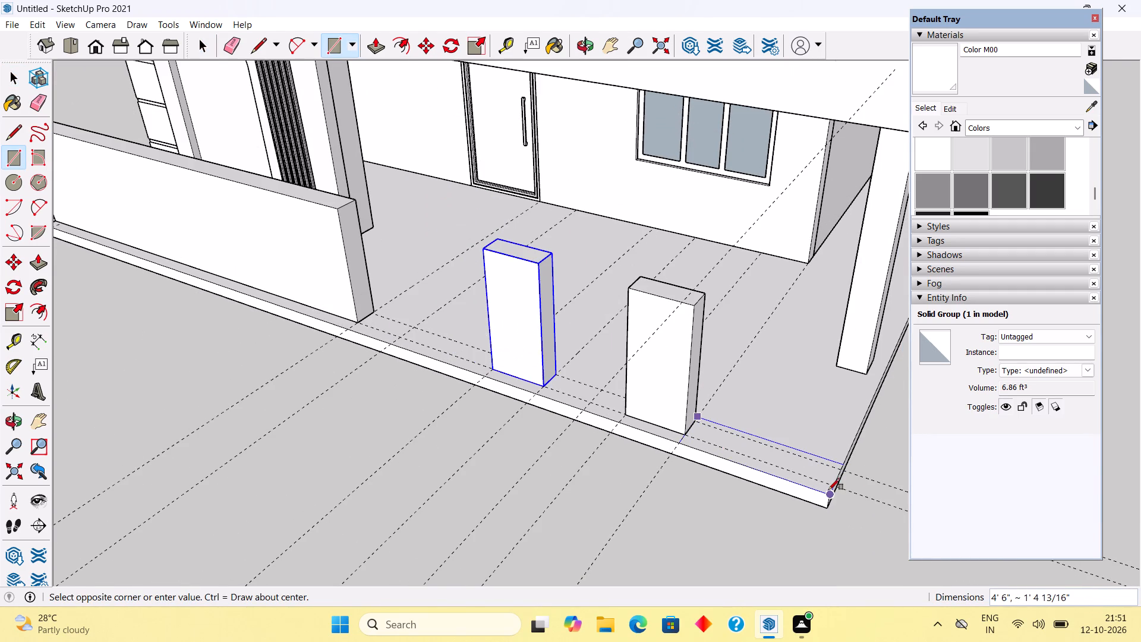
scroll(828, 490, "up", 5)
left_click(836, 488)
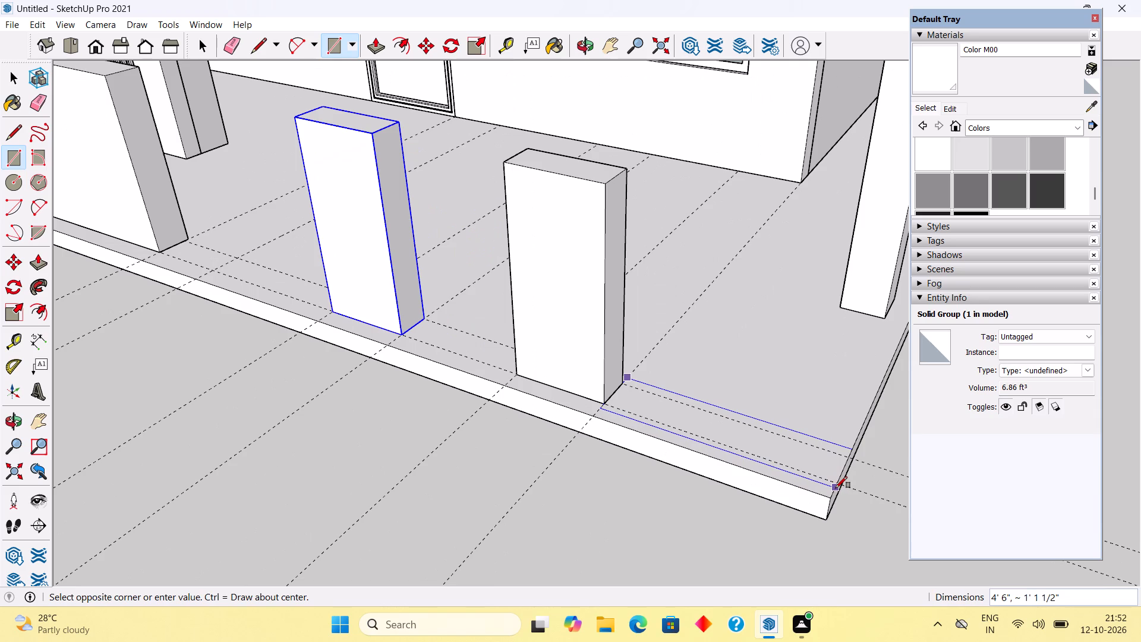
Extrude the corner rectangle upward 4' 6" to the height of the piers and make the wall piece a group.
key("p")
left_click(819, 473)
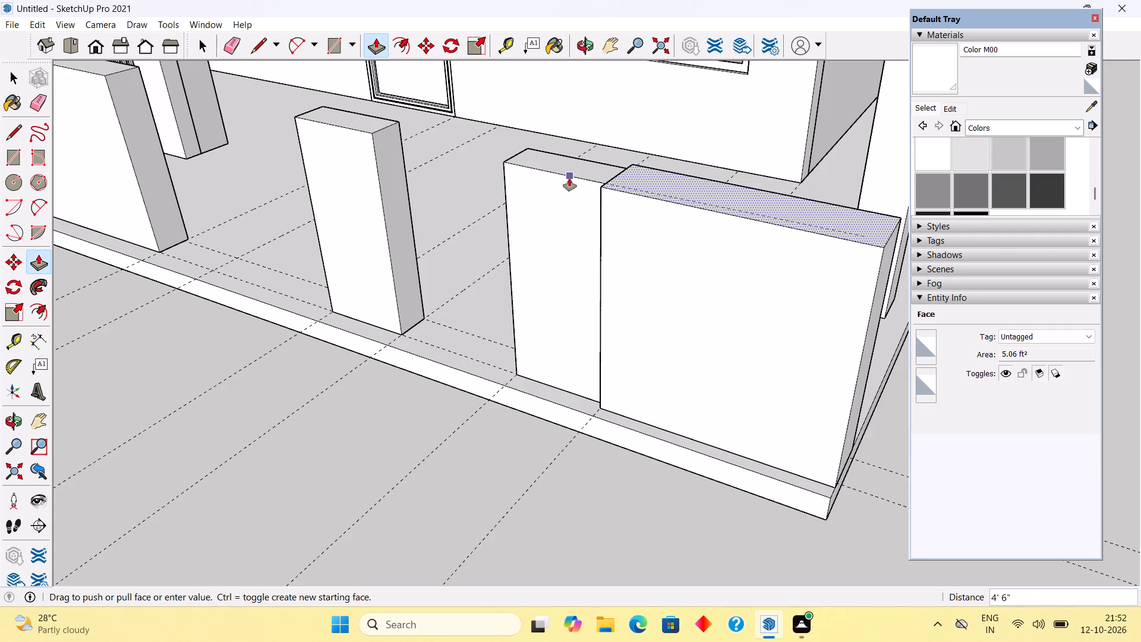
left_click(569, 178)
key("space")
triple_click(683, 250)
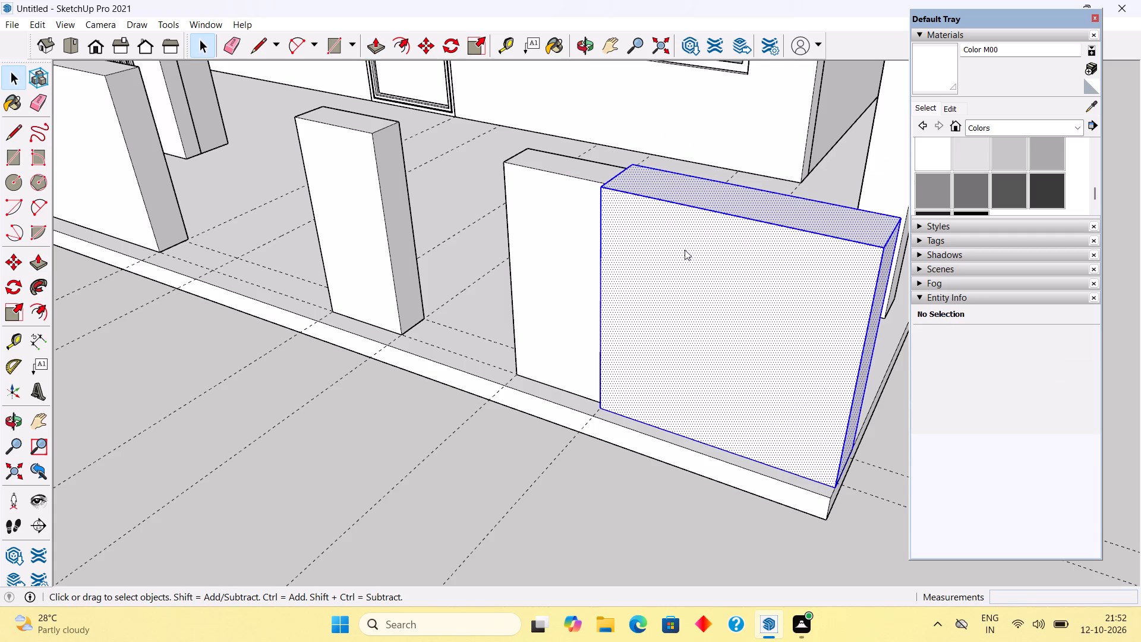
right_click(685, 250)
left_click(738, 373)
Place a guide 6" inside the base slab's side edge, on the side opposite the tower.
scroll(695, 319, "down", 5)
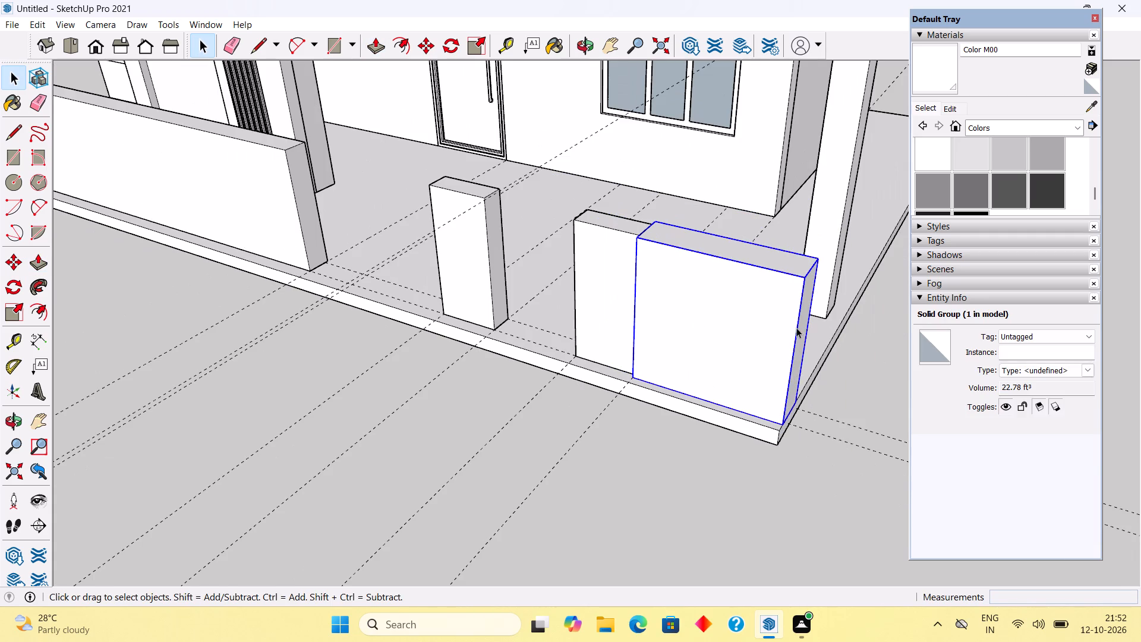
middle_click_drag(780, 352, 345, 346)
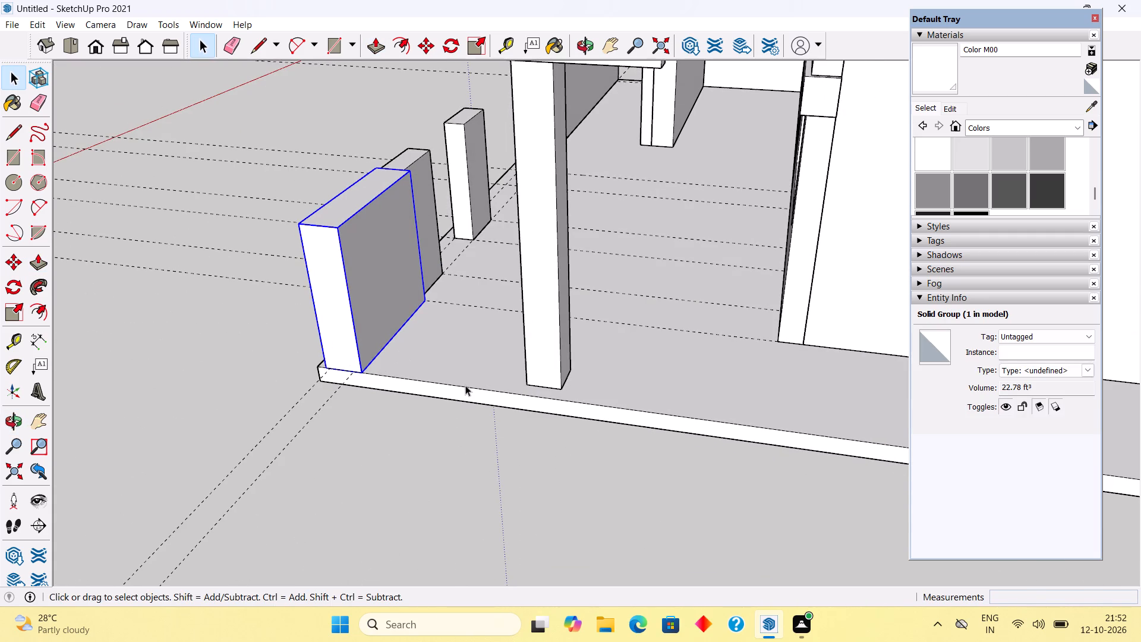
key("t")
left_click(477, 386)
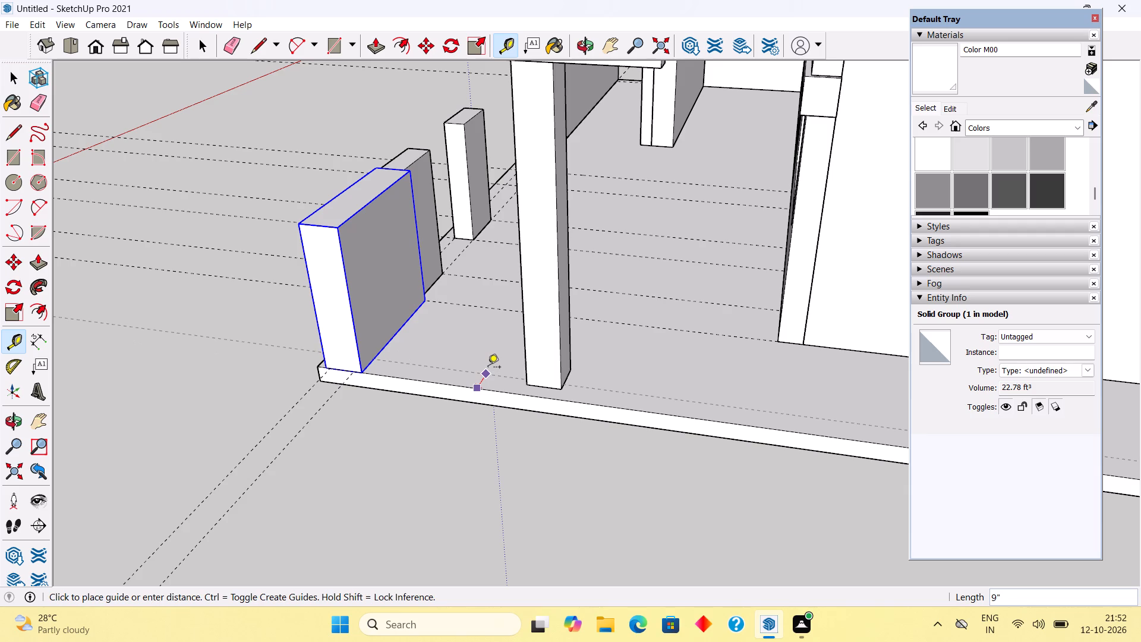
type("6\"")
key("Return")
Draw a 6"-wide rectangle, about 27' 4" long, along the slab's side edge from the front corner wall to the rear corner.
key("r")
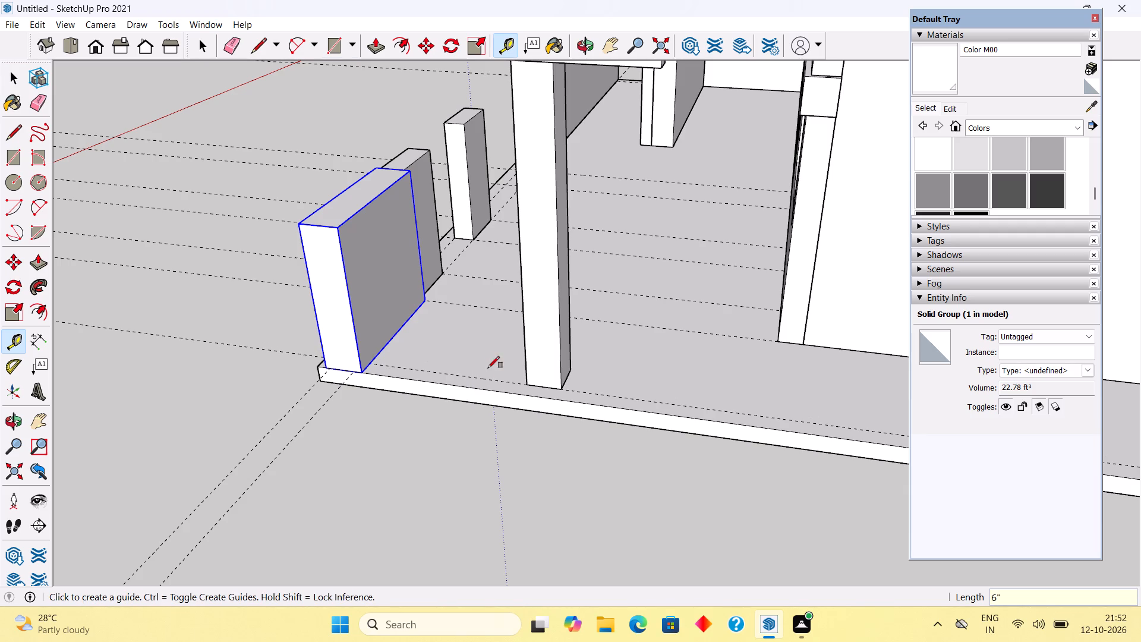
left_click(366, 363)
scroll(424, 380, "down", 8)
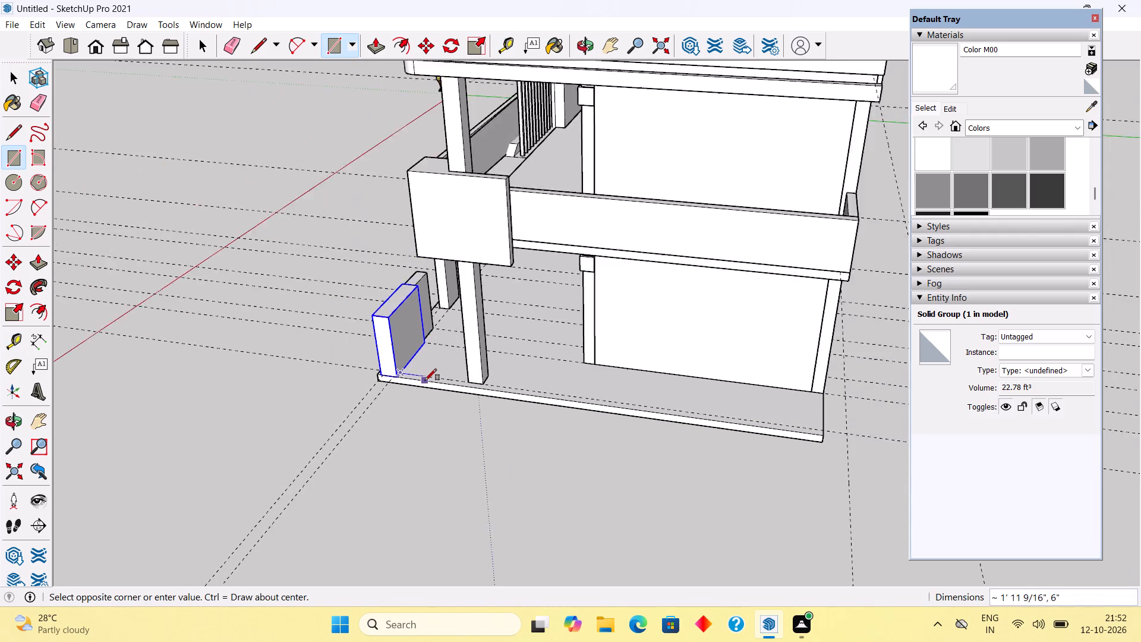
scroll(425, 380, "down", 7)
scroll(660, 413, "up", 13)
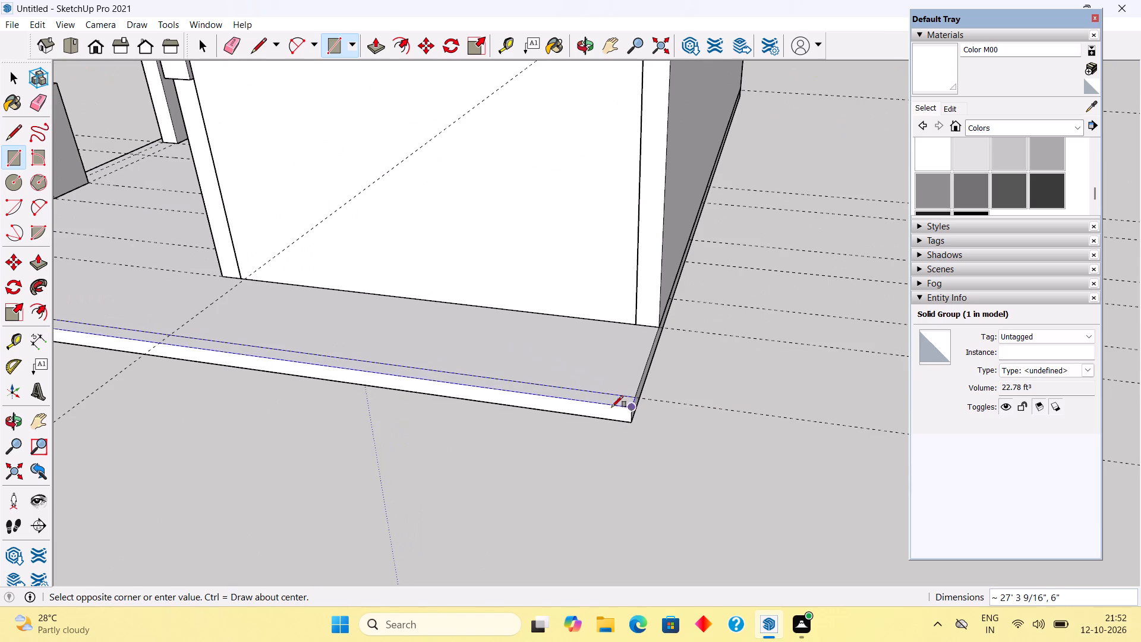
left_click(635, 411)
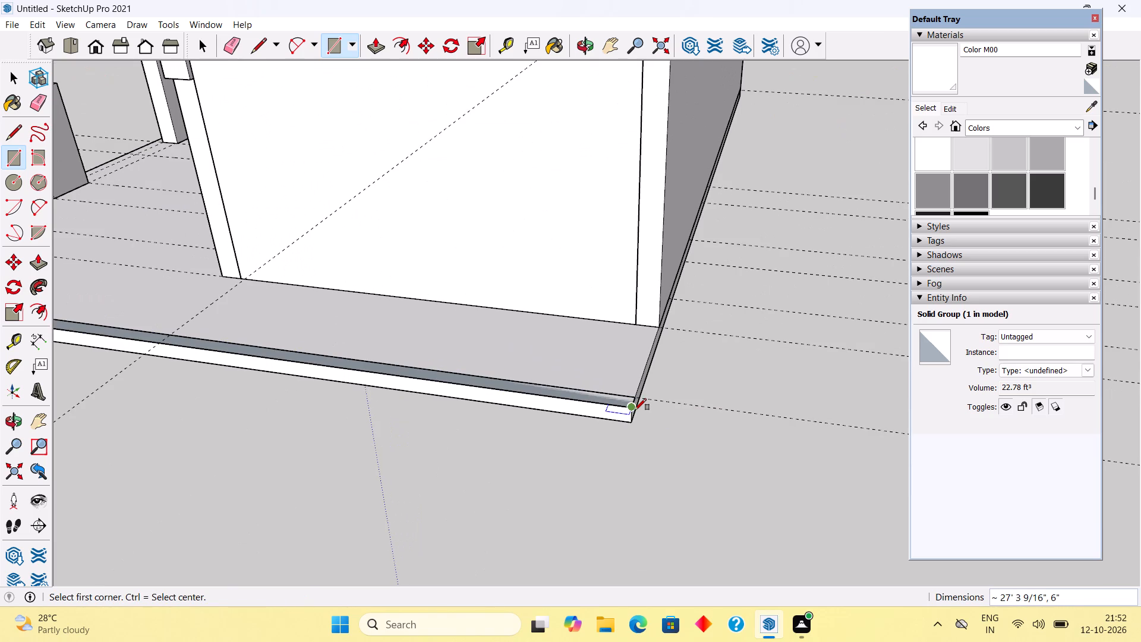
Extrude the side strip upward 3' and make the side boundary wall a group.
key("p")
left_click(620, 398)
type("3'")
key("Return")
key("space")
triple_click(628, 359)
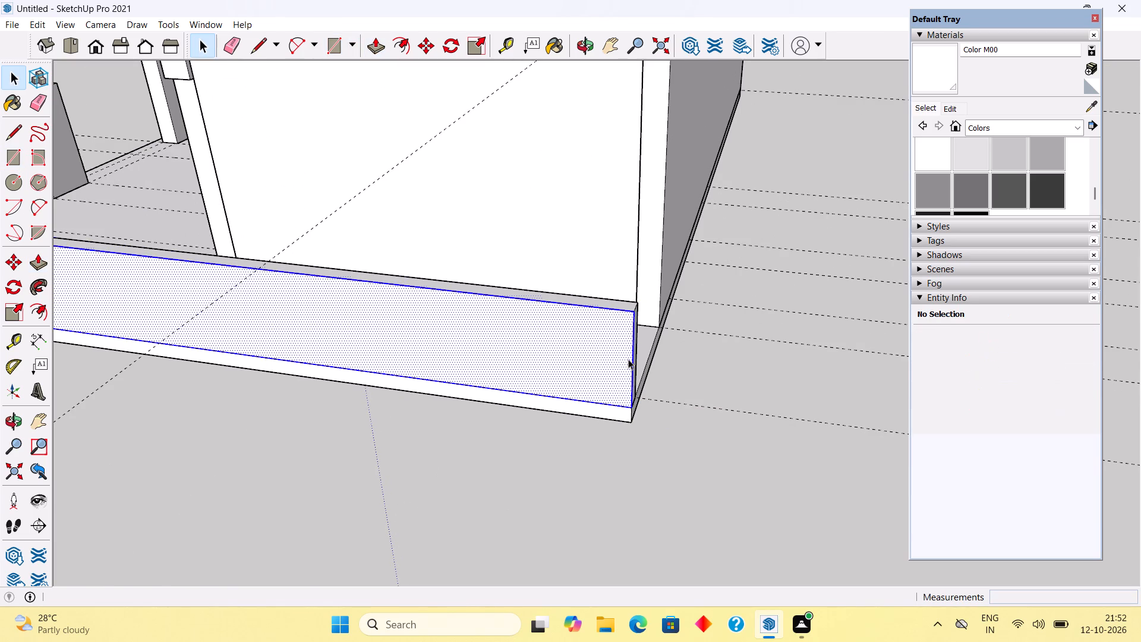
right_click(628, 359)
left_click(674, 482)
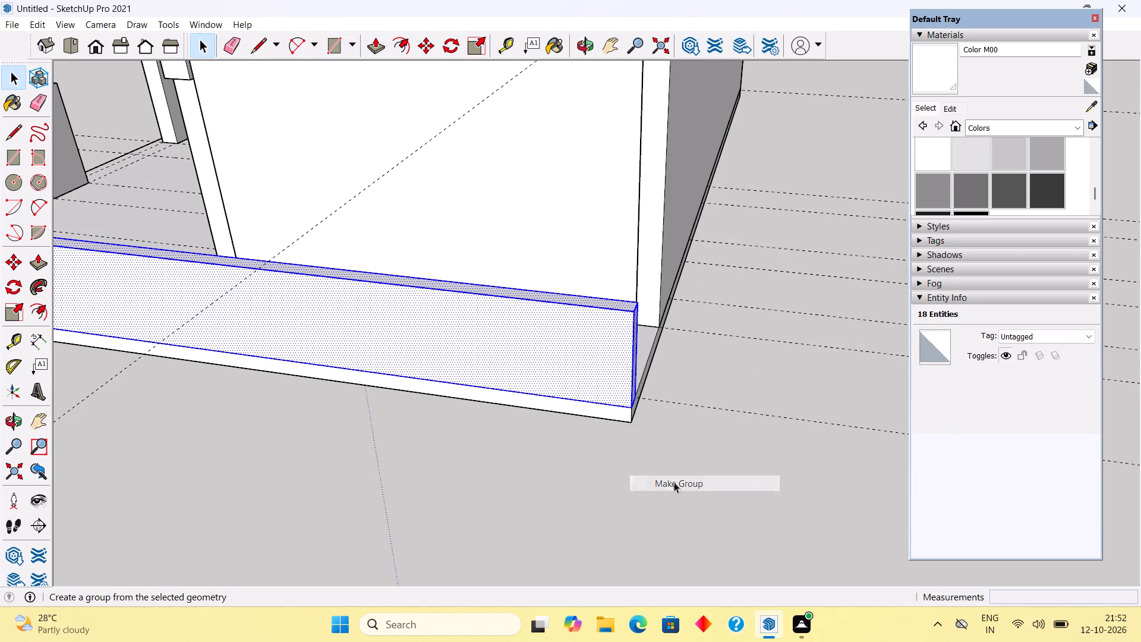
Place a guide 6" inside the slab's rear edge, between the side boundary wall and the house.
middle_click_drag(753, 357, 450, 411)
scroll(409, 366, "up", 6)
middle_click_drag(428, 387, 354, 411)
key("t")
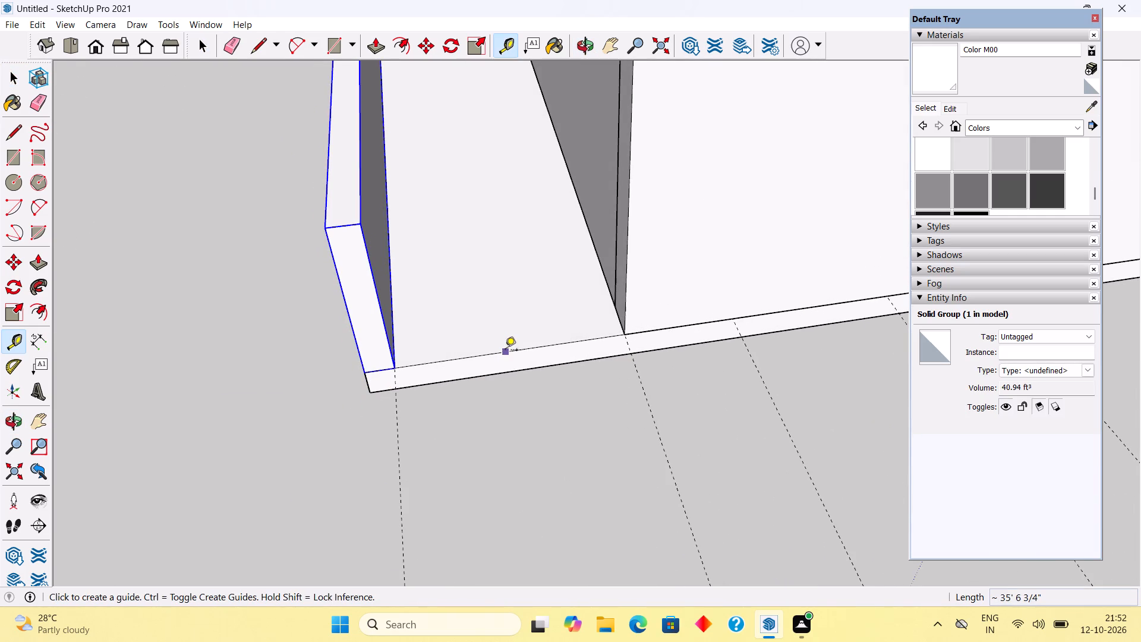
left_click(505, 351)
type("6\"")
key("Return")
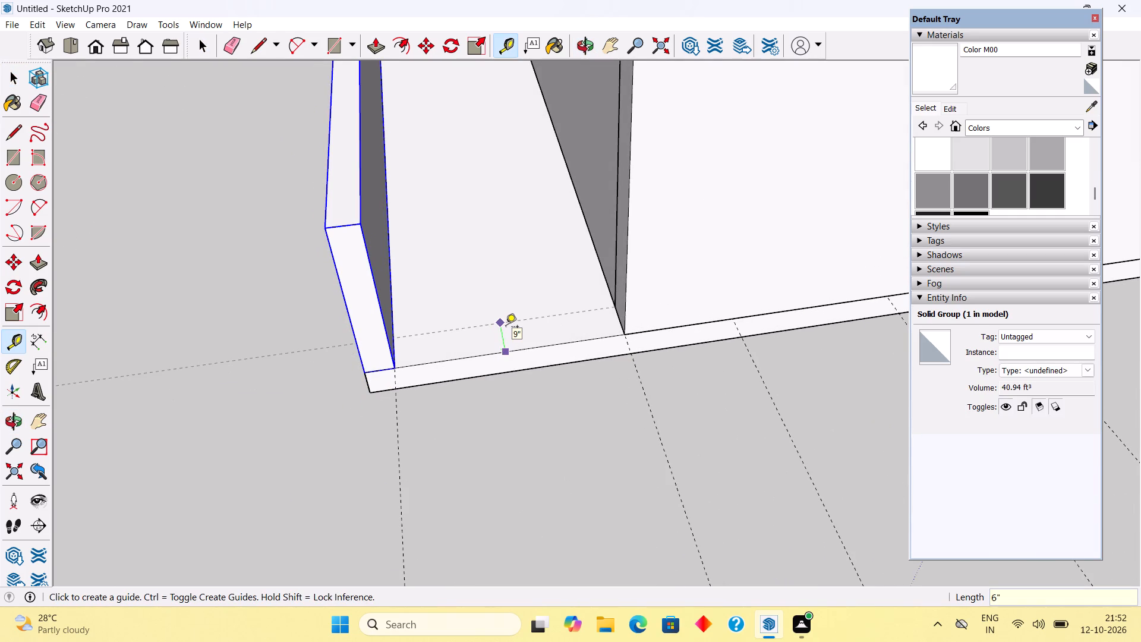
Draw a rectangle about 4' by 6" along the rear edge, from the side boundary wall to the house corner.
key("r")
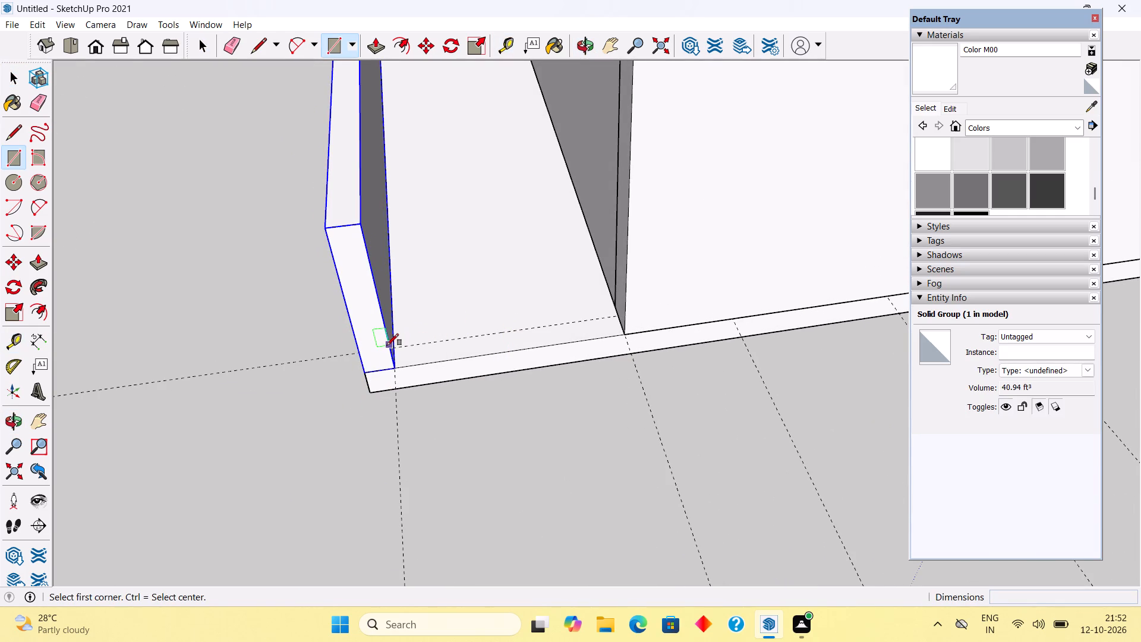
left_click(397, 347)
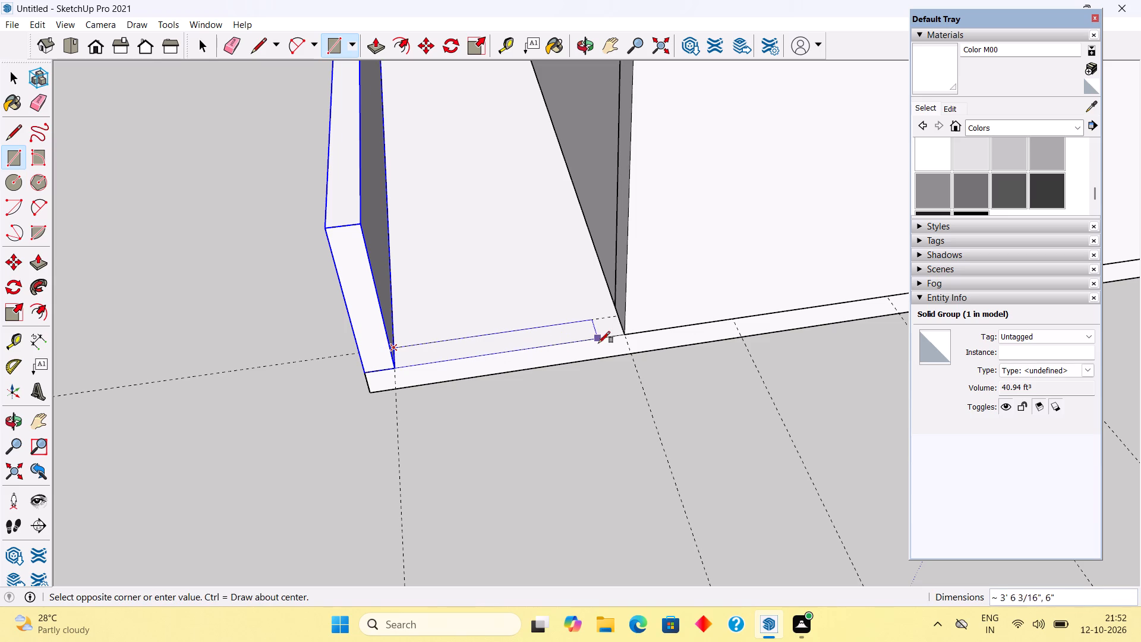
left_click(625, 336)
Extrude the rear rectangle upward 3' to the side wall's height and make the rear wall a group.
key("p")
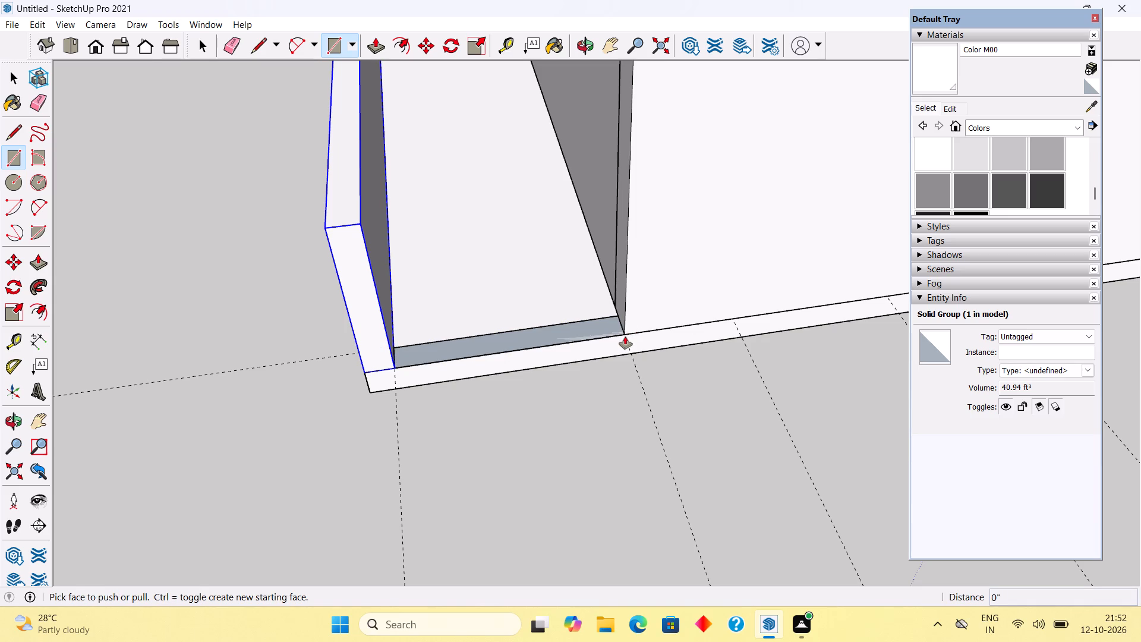
left_click(612, 332)
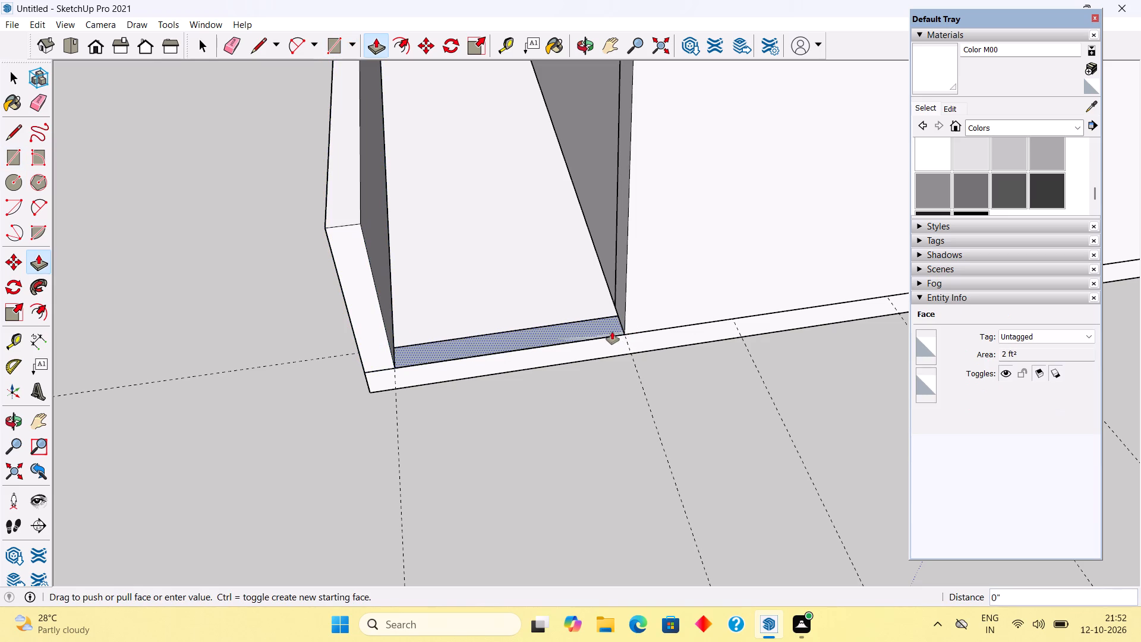
left_click(330, 222)
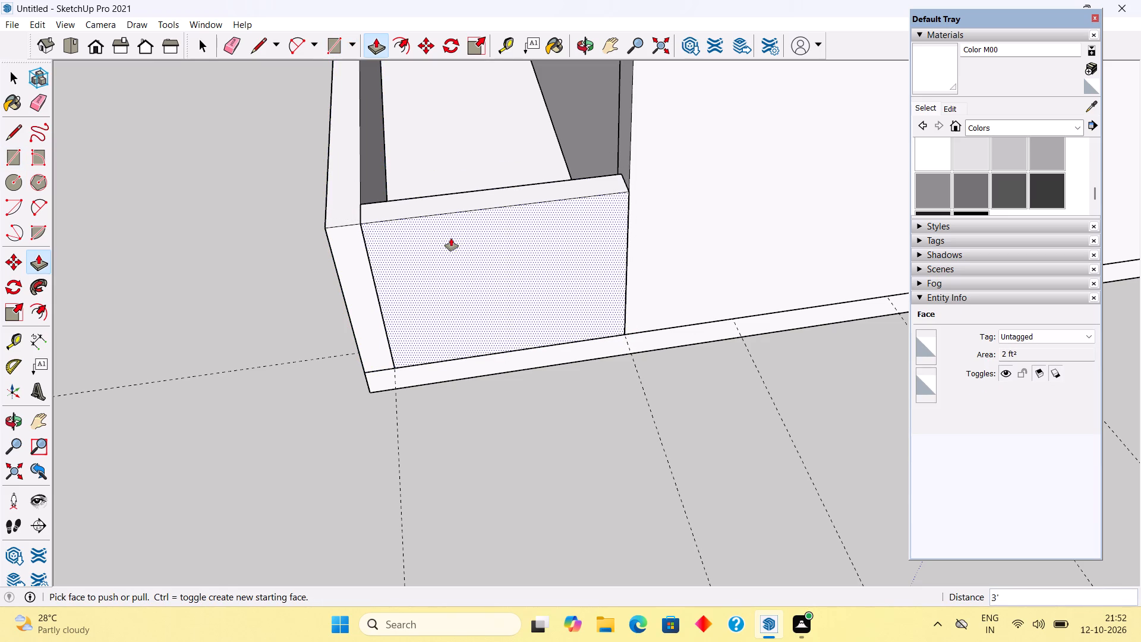
key("space")
triple_click(451, 238)
right_click(451, 238)
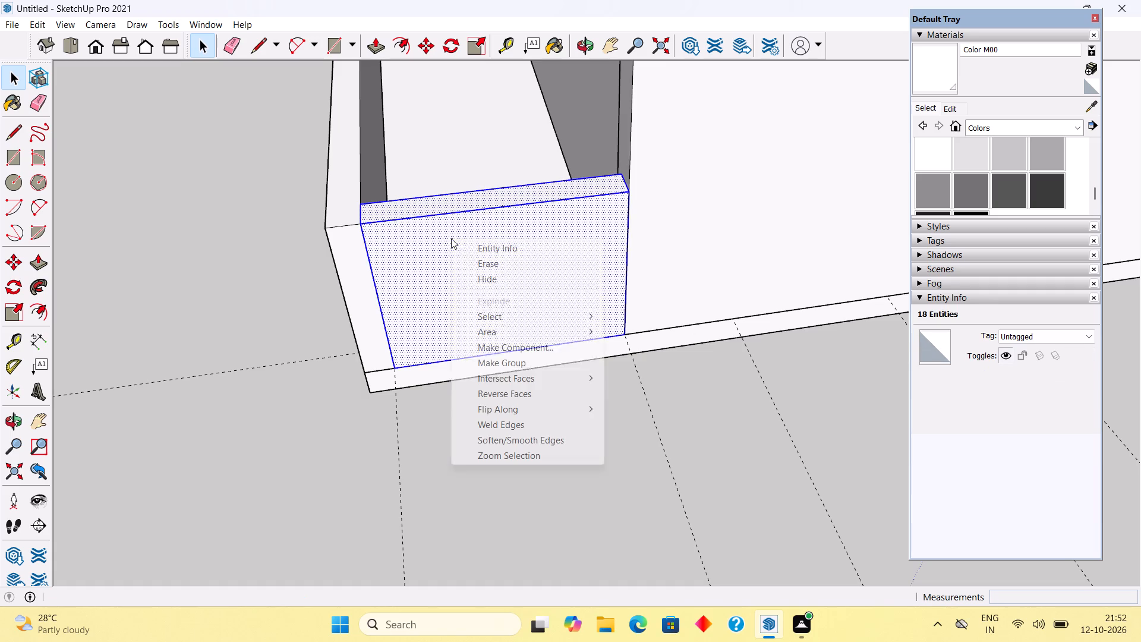
left_click(511, 361)
Examine the side, rear and front boundary walls from around the house.
left_click(311, 360)
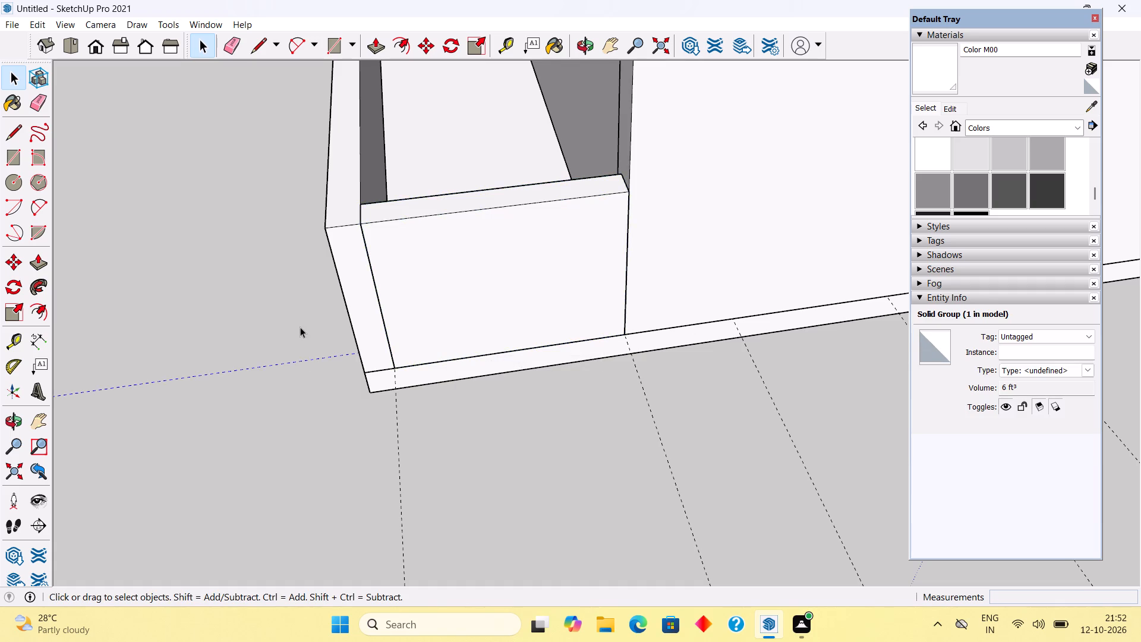
middle_click_drag(321, 322, 487, 338)
scroll(487, 338, "down", 16)
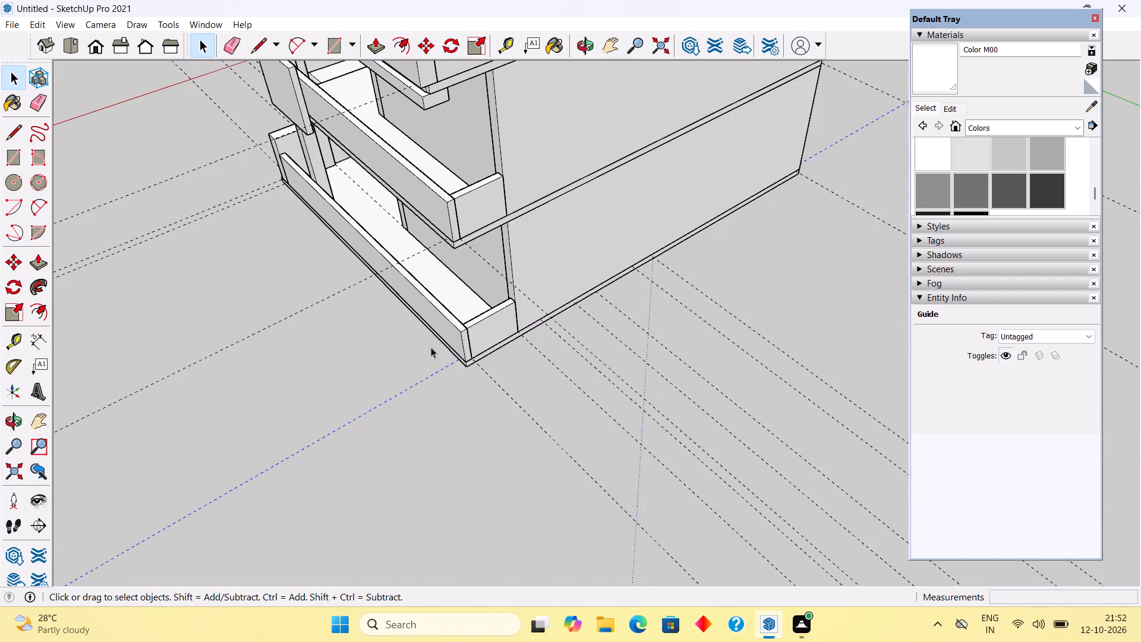
middle_click_drag(431, 347, 663, 259)
middle_click_drag(242, 292, 724, 226)
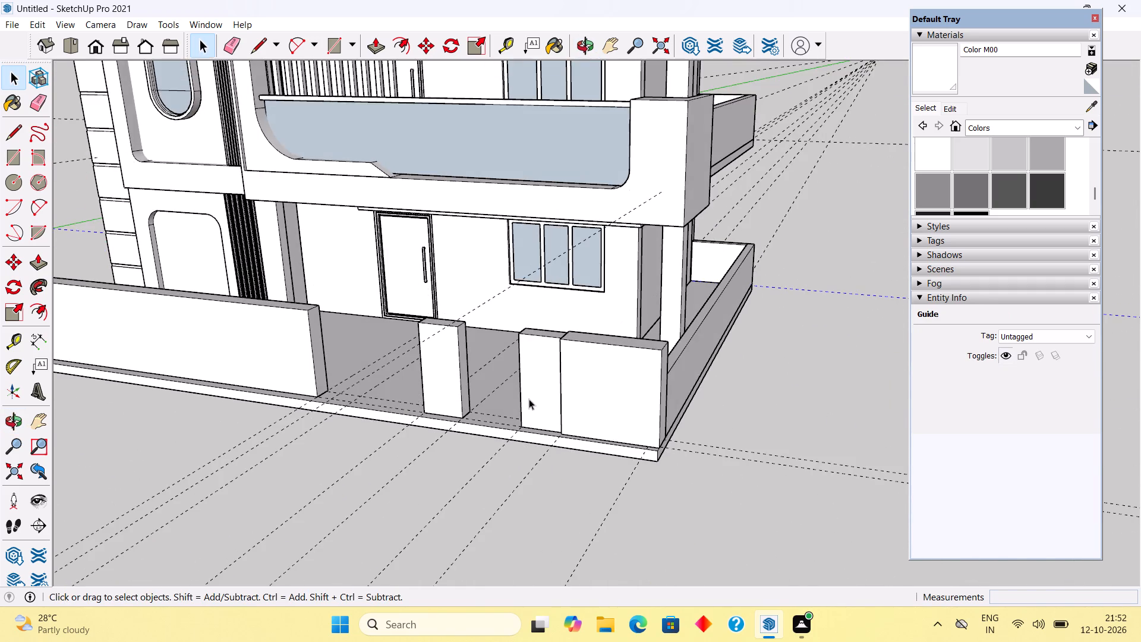
scroll(529, 399, "down", 4)
middle_click_drag(465, 435, 692, 393)
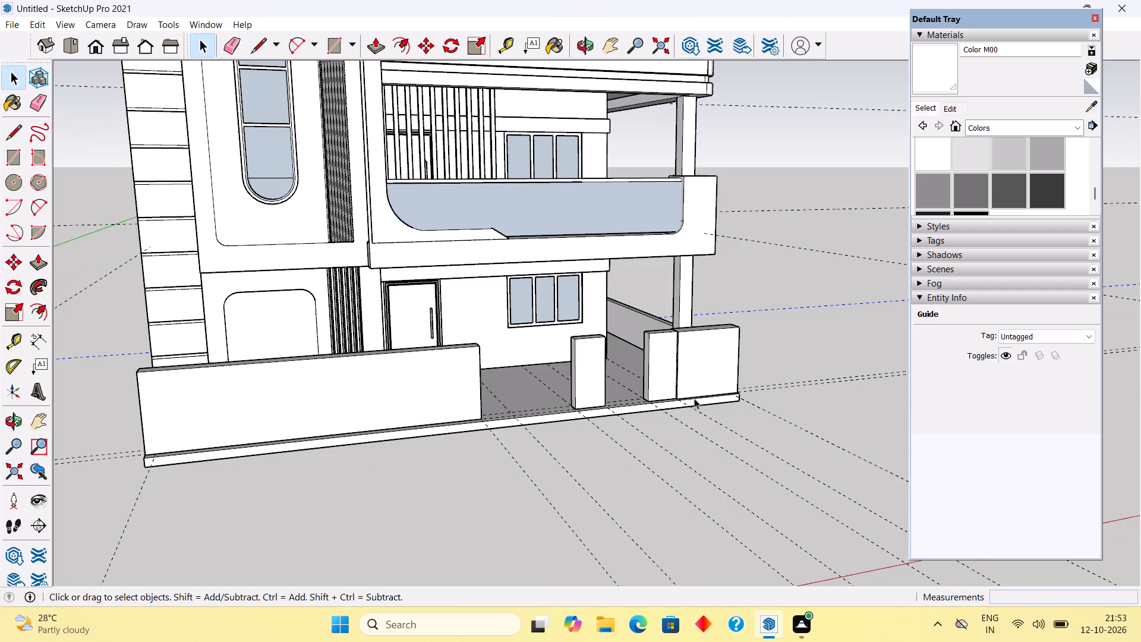
middle_click_drag(557, 379, 532, 496)
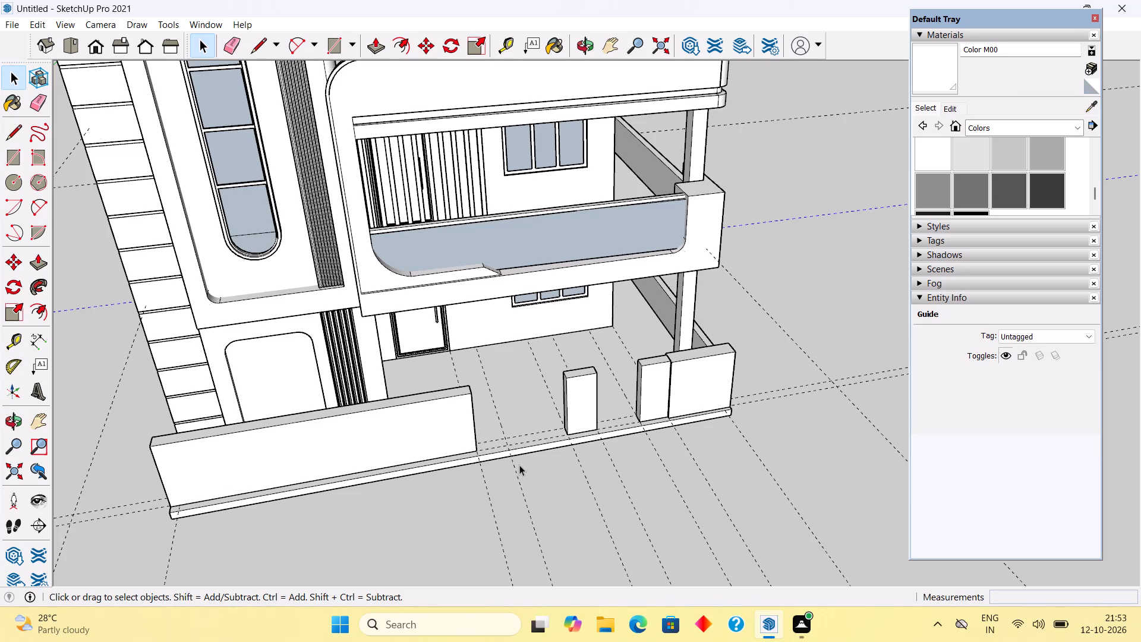
Open the free-standing middle pier's group and push its front face inward 2".
scroll(524, 457, "up", 5)
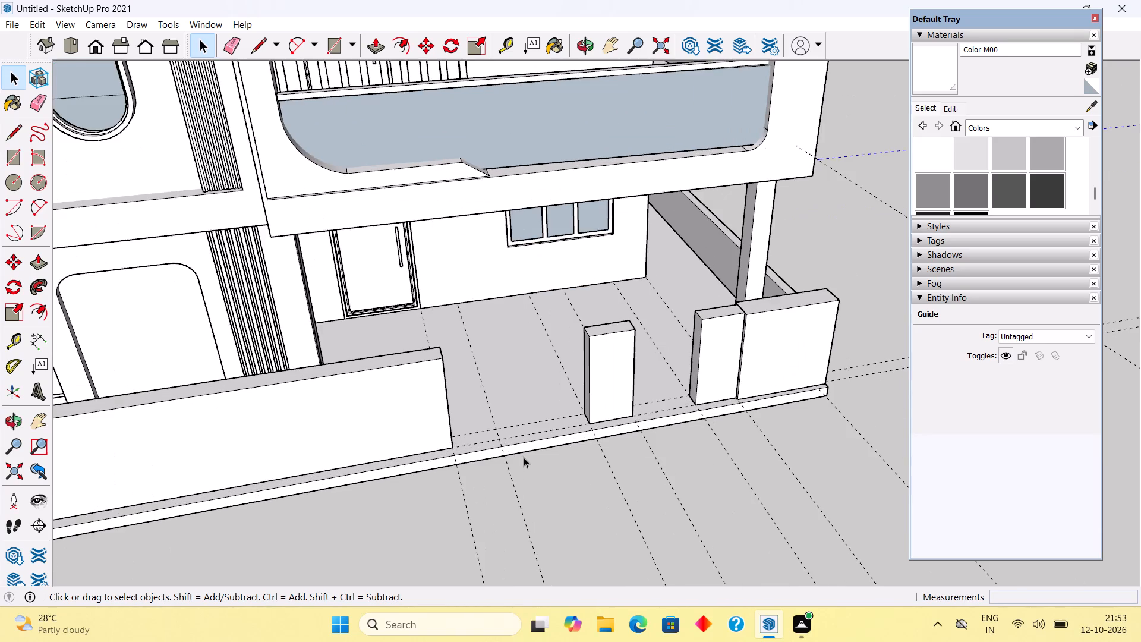
scroll(524, 457, "up", 2)
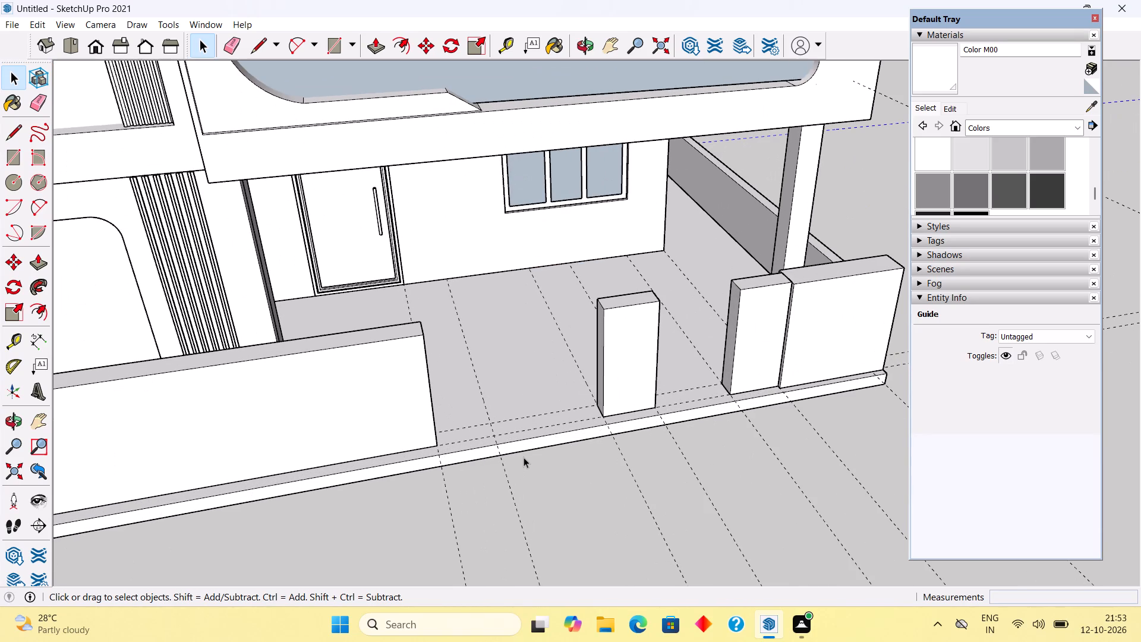
triple_click(626, 386)
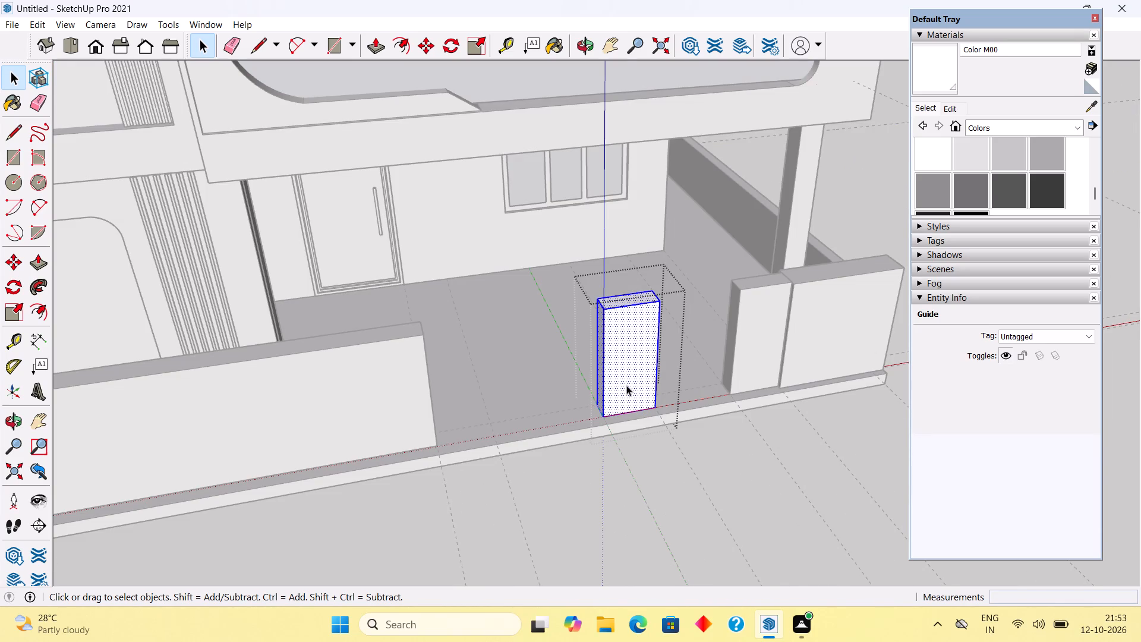
key("p")
left_click(626, 385)
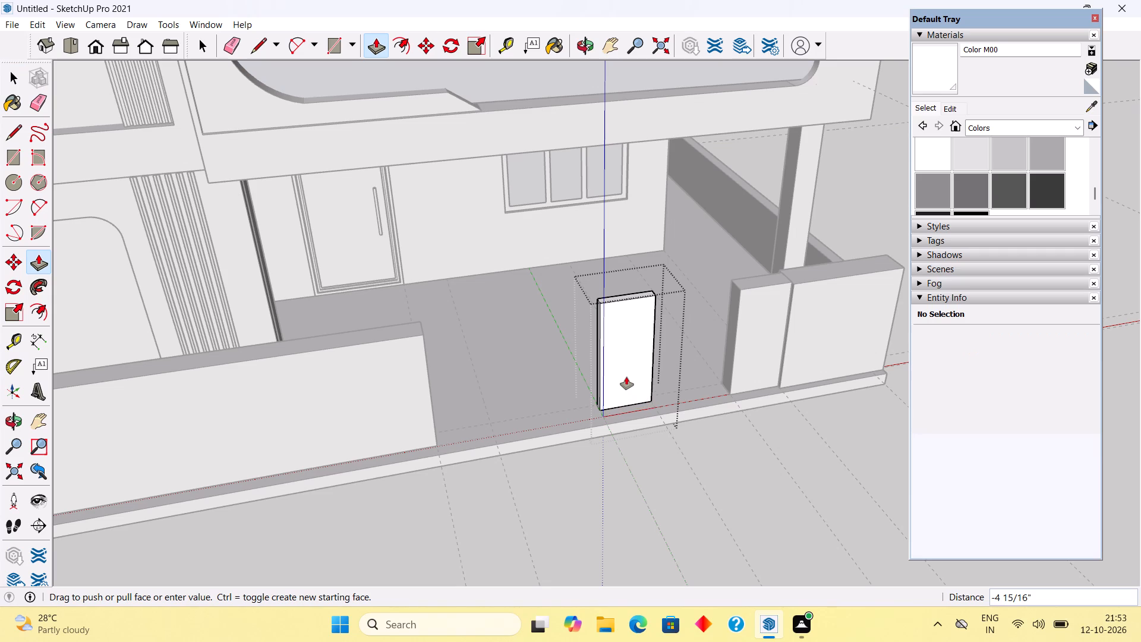
type("2\"")
key("Return")
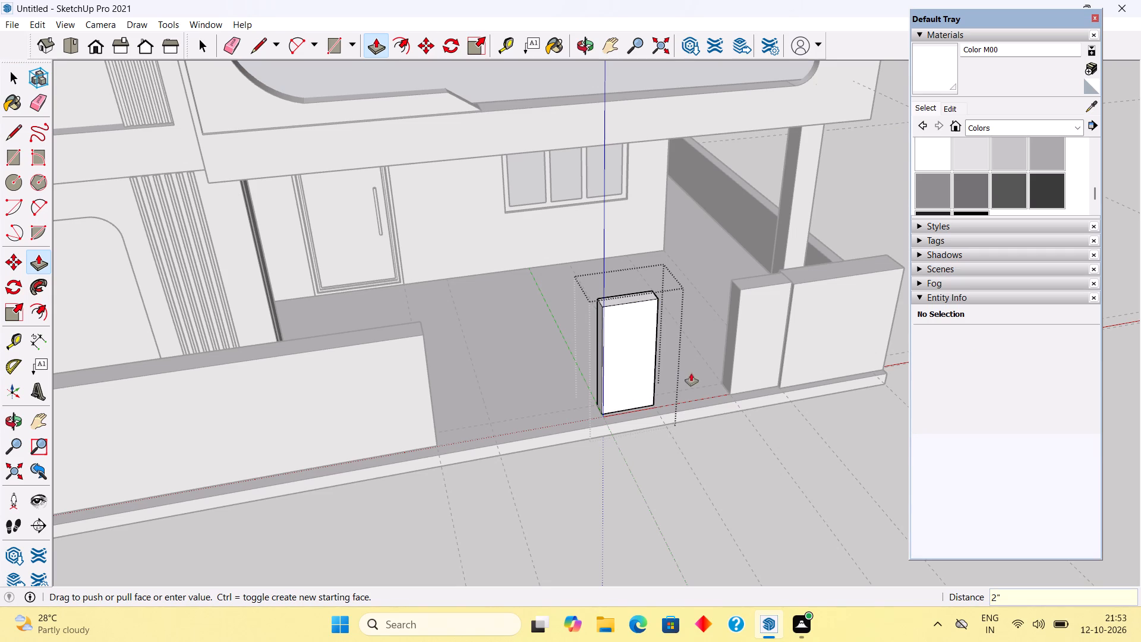
key("space")
Open the group of the pier beside the short corner wall and push its front face inward 3".
triple_click(755, 359)
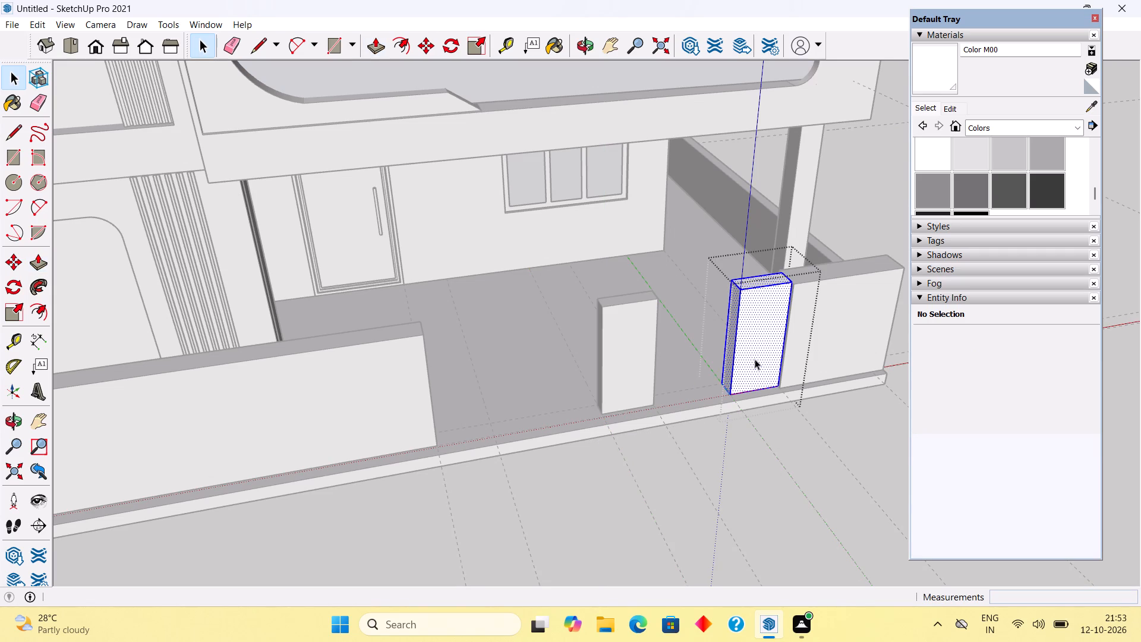
key("p")
left_click(755, 359)
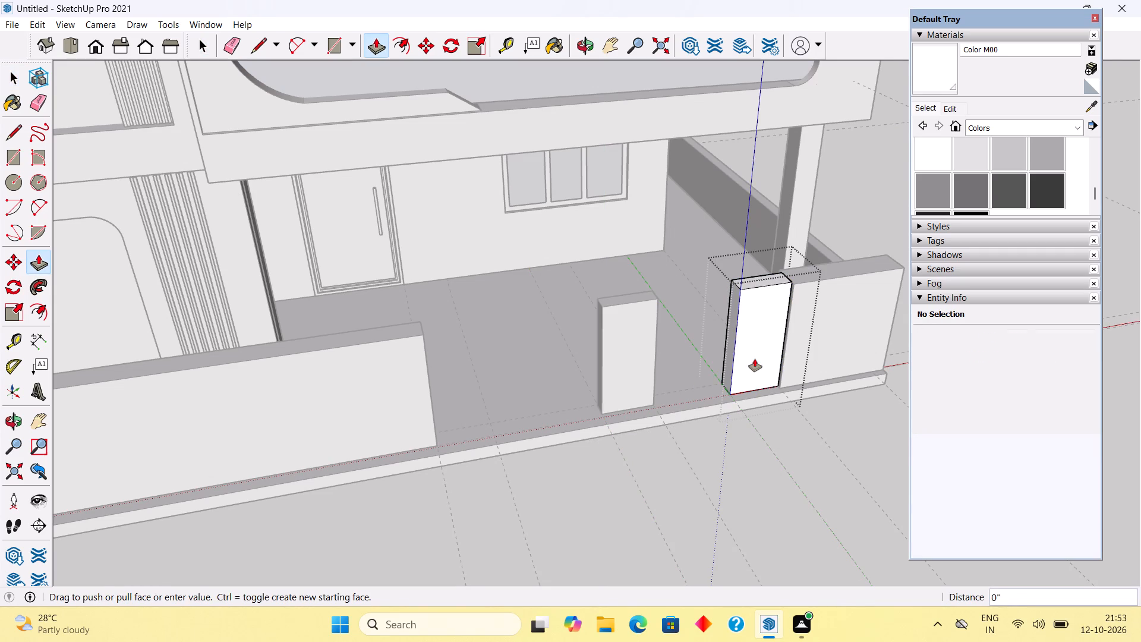
type("3'")
key("Return")
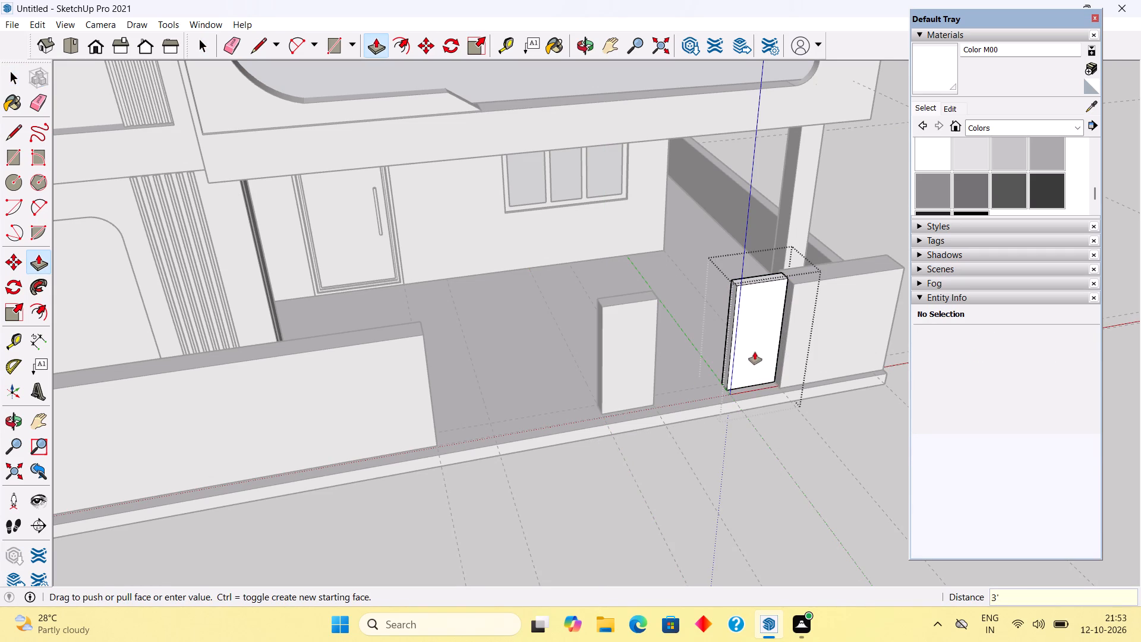
key("ctrl+z")
left_click(755, 352)
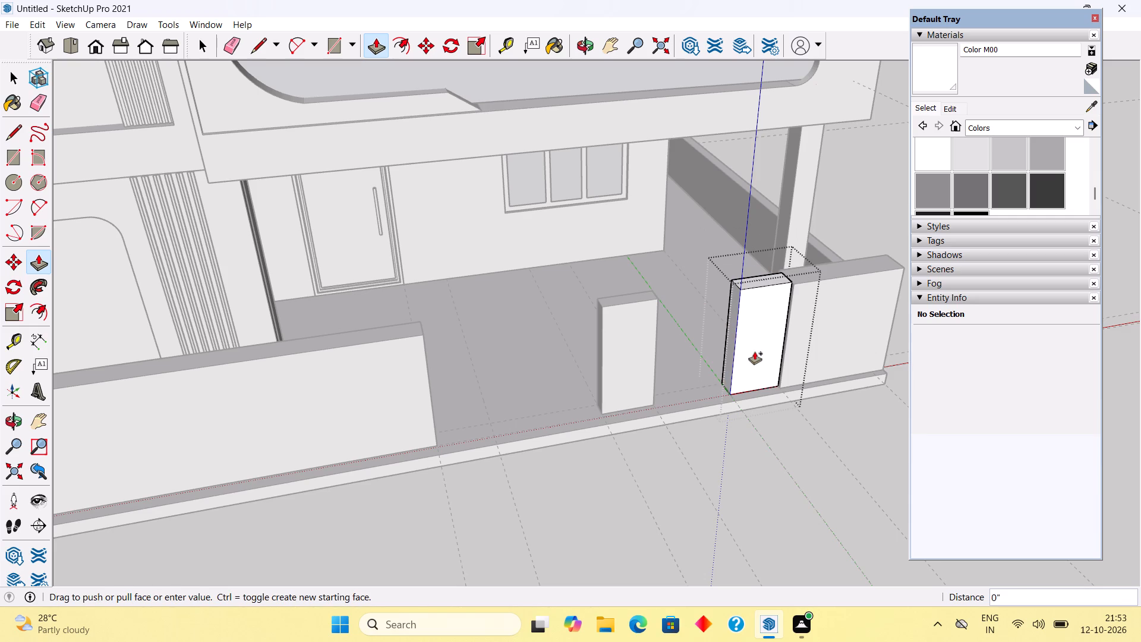
type("3\"")
key("Return")
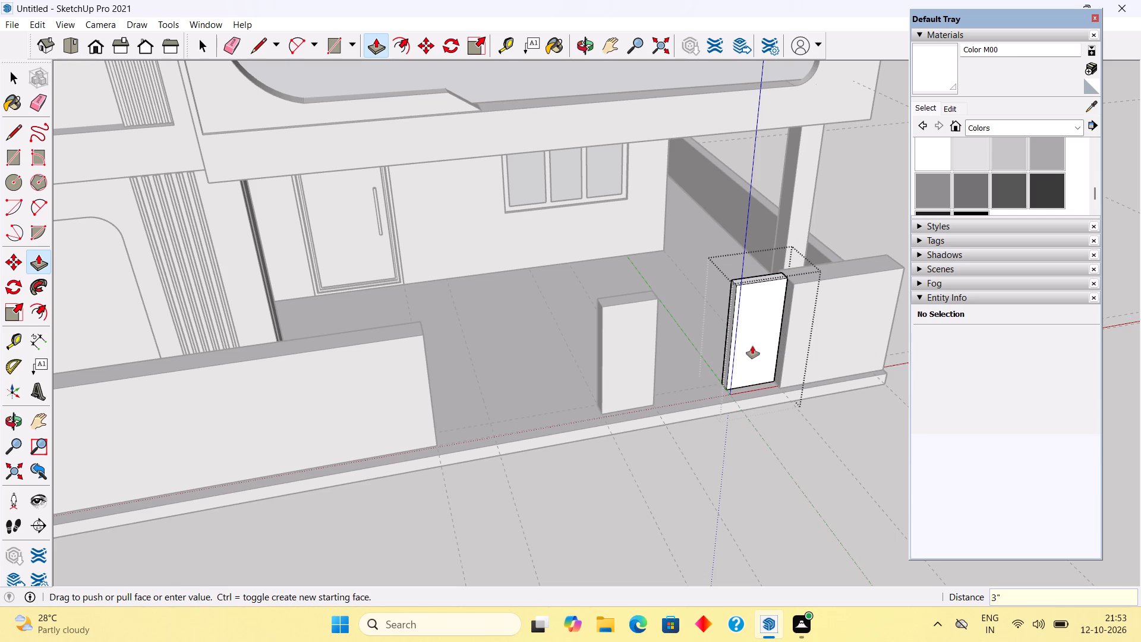
key("space")
Push the middle pier's front face inward by another 1" and close its group.
triple_click(625, 378)
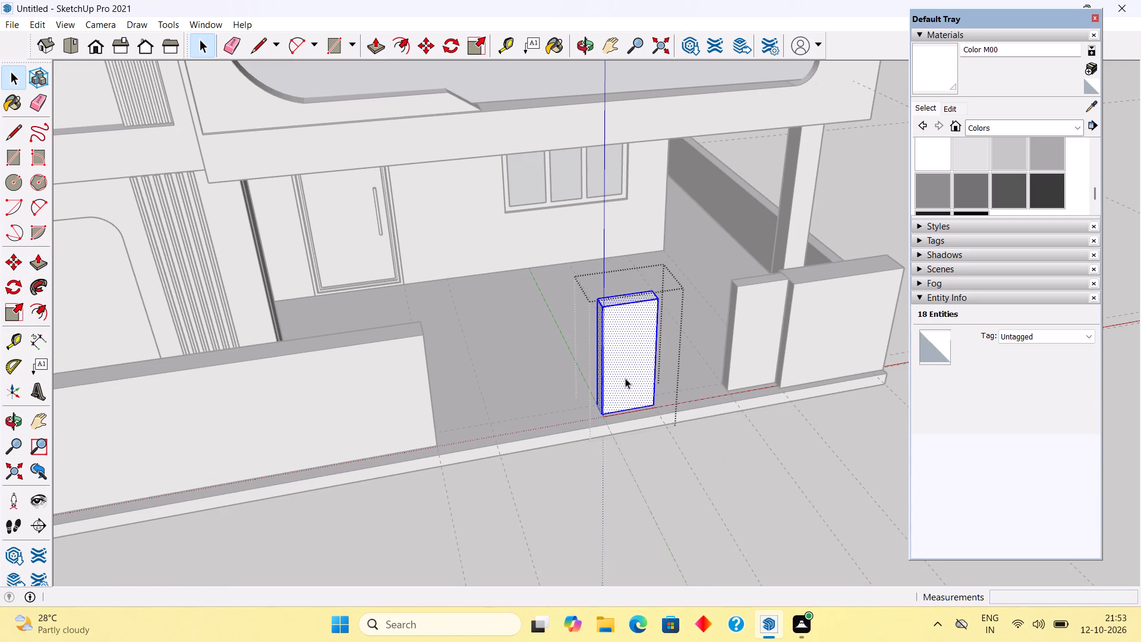
key("p")
left_click(625, 378)
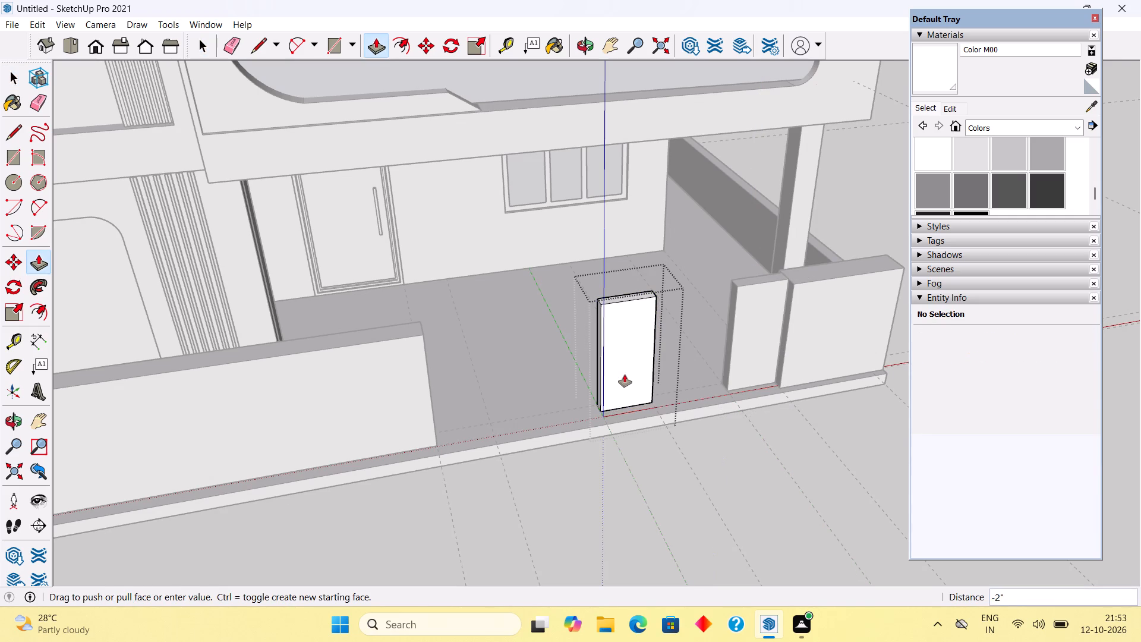
type("1\"")
key("Return")
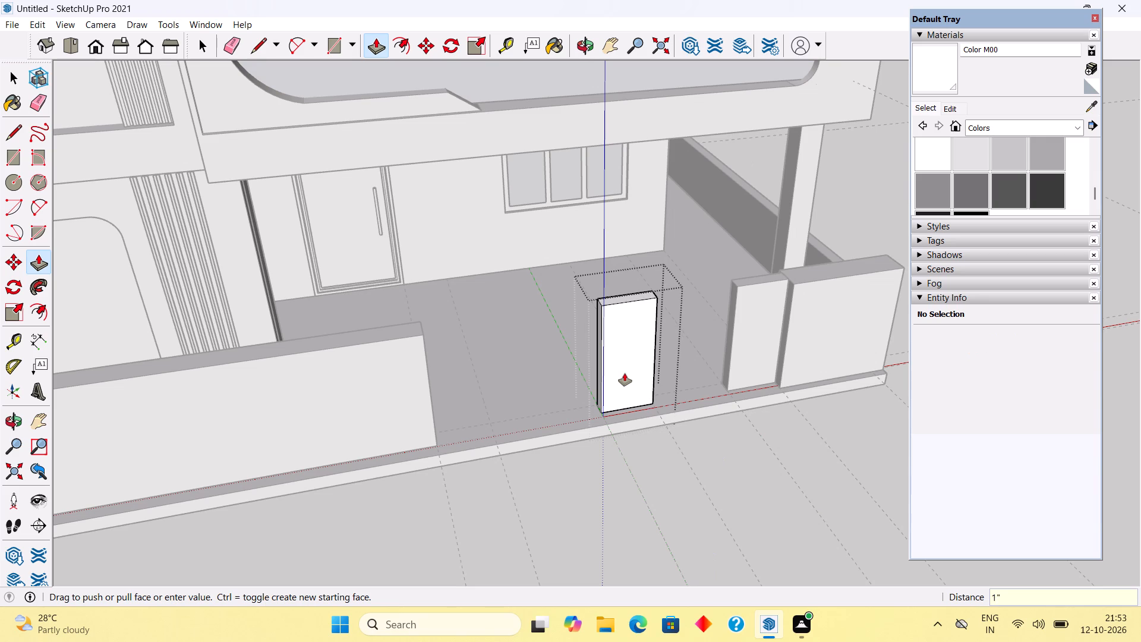
key("space")
left_click(608, 445)
Draw a rectangle 4' by about 9" between the front guides, from the guide intersection to the middle pier.
middle_click_drag(669, 435, 661, 449)
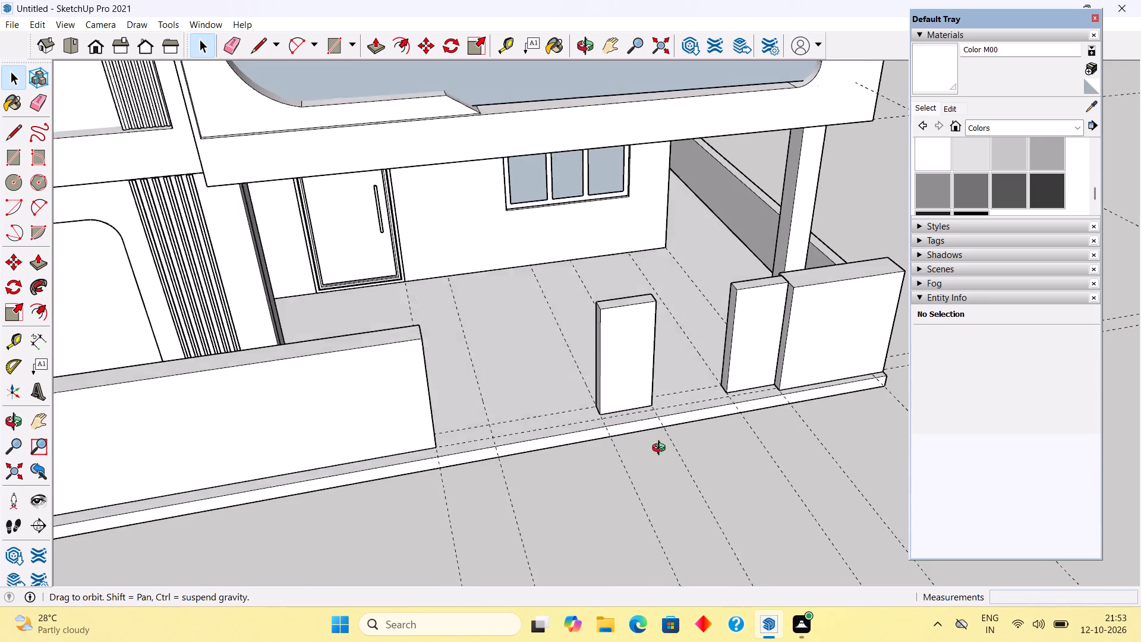
middle_click_drag(661, 449, 558, 515)
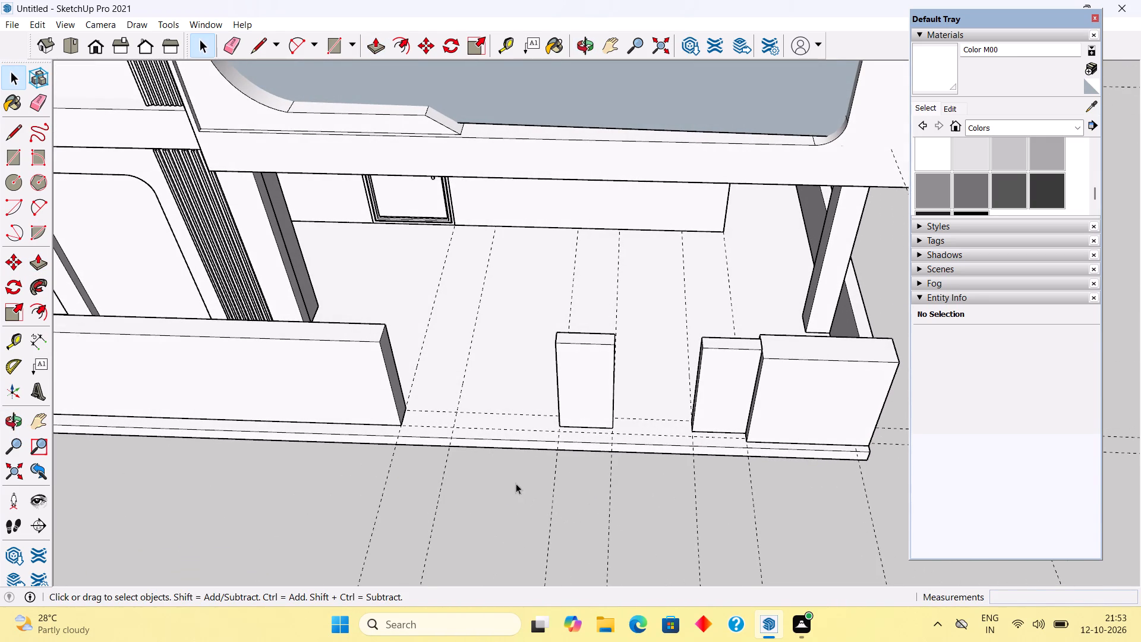
key("t")
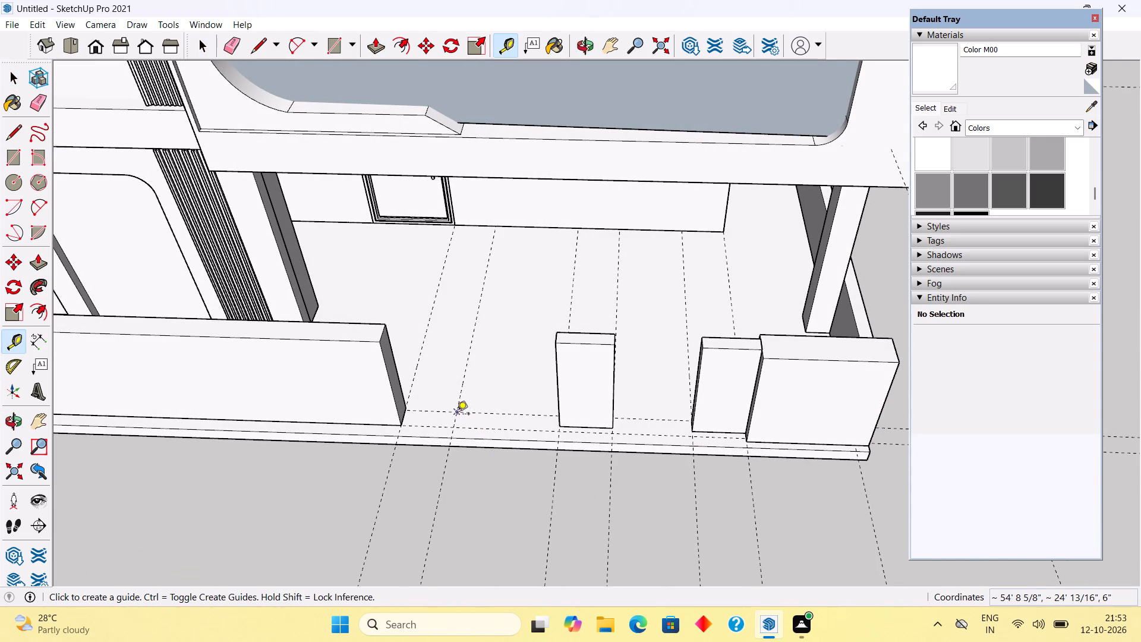
left_click(457, 415)
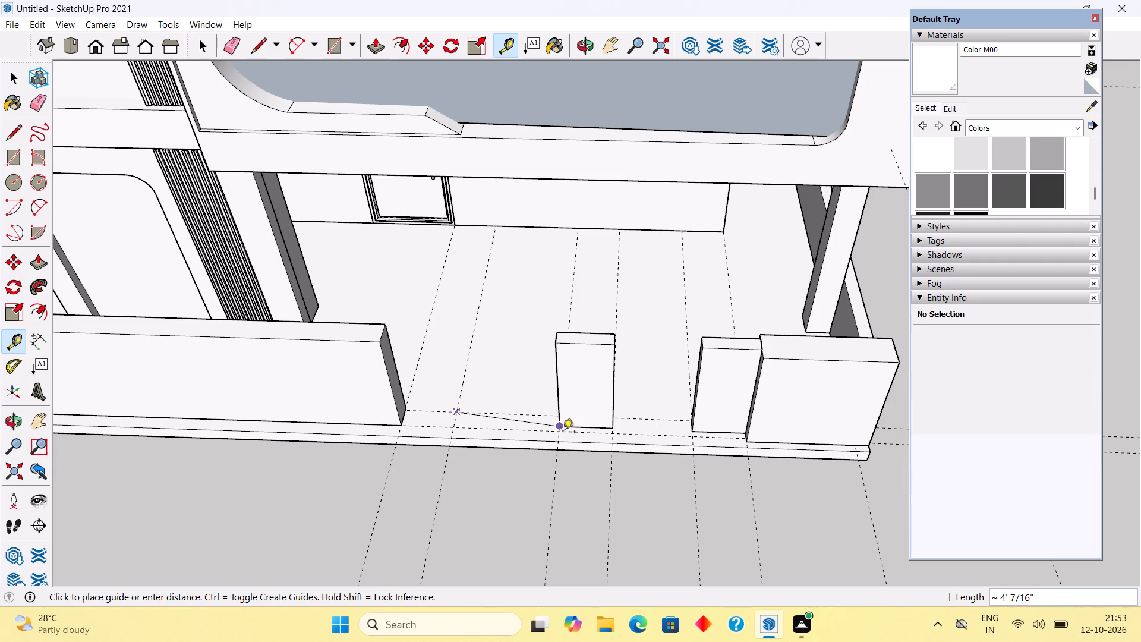
scroll(558, 435, "up", 4)
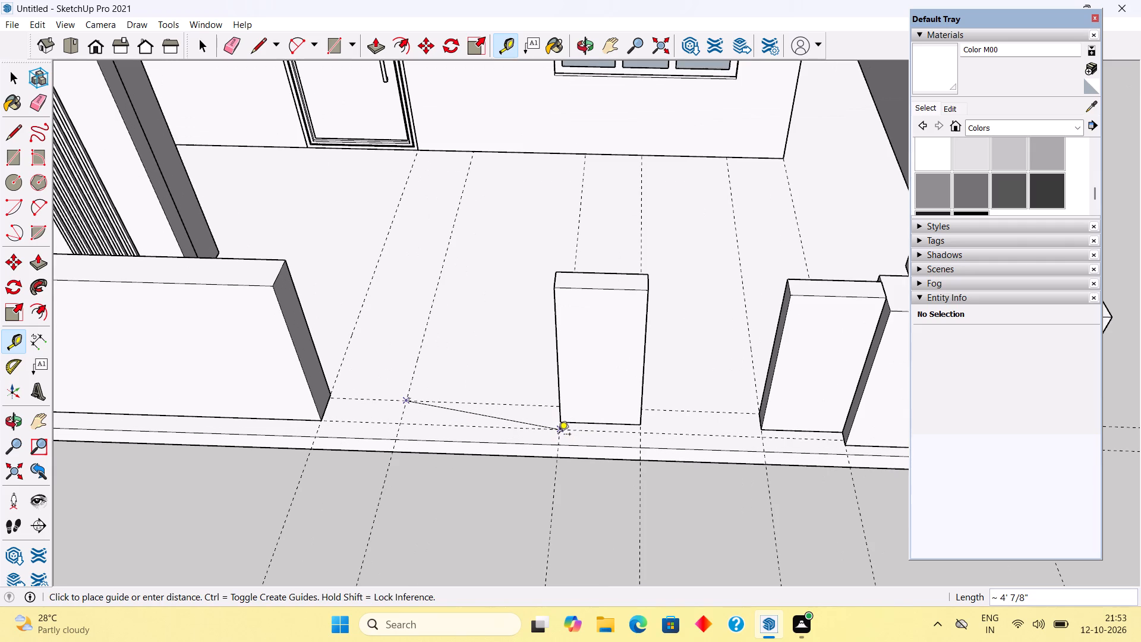
key("r")
left_click(406, 401)
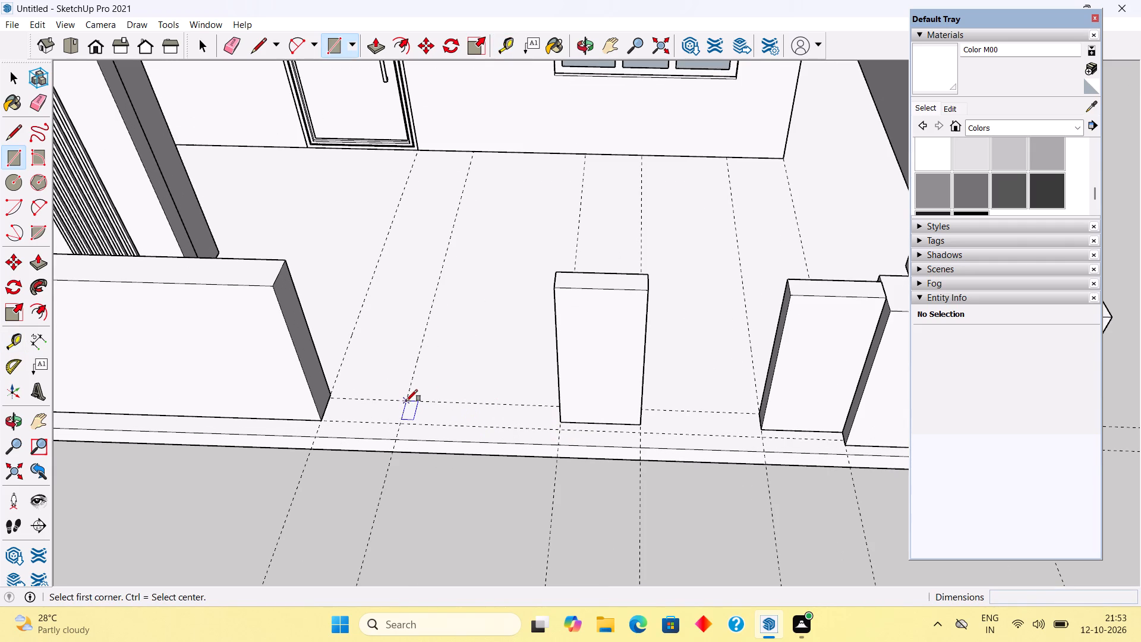
left_click(560, 431)
Extrude the new rectangle upward to the middle pier's height and make the wall segment a group.
key("p")
left_click(541, 427)
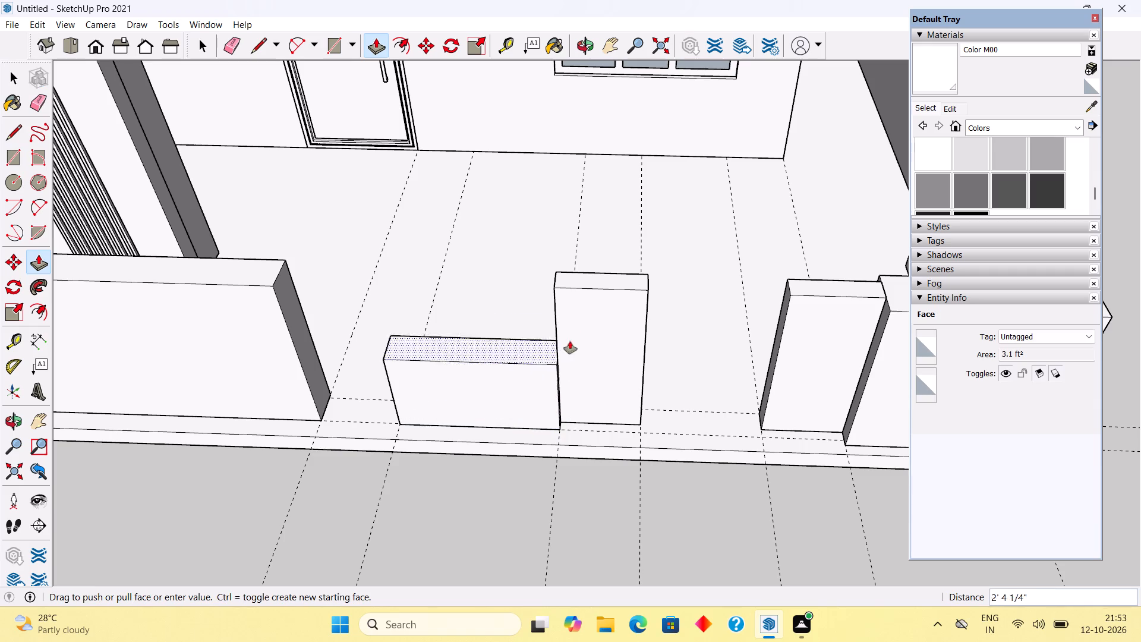
left_click(601, 289)
key("space")
triple_click(512, 353)
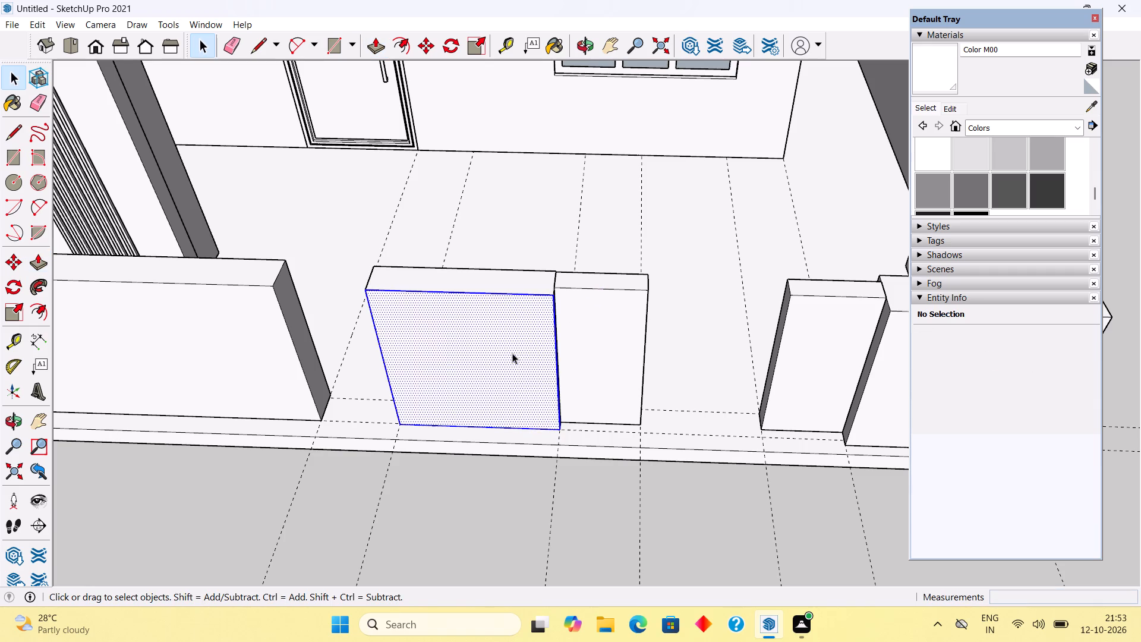
right_click(512, 353)
left_click(563, 483)
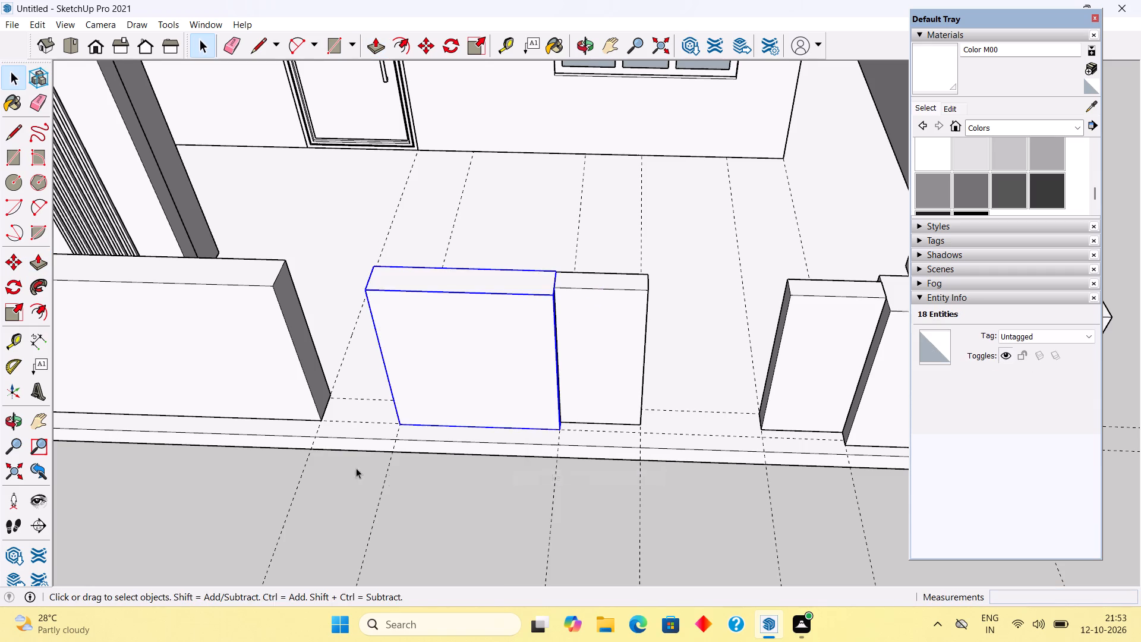
Draw a slat footprint about 9" by 2" between the front guides, just beyond the long front wall's end.
middle_click_drag(344, 462, 529, 425)
left_click(532, 495)
middle_click_drag(395, 477, 301, 513)
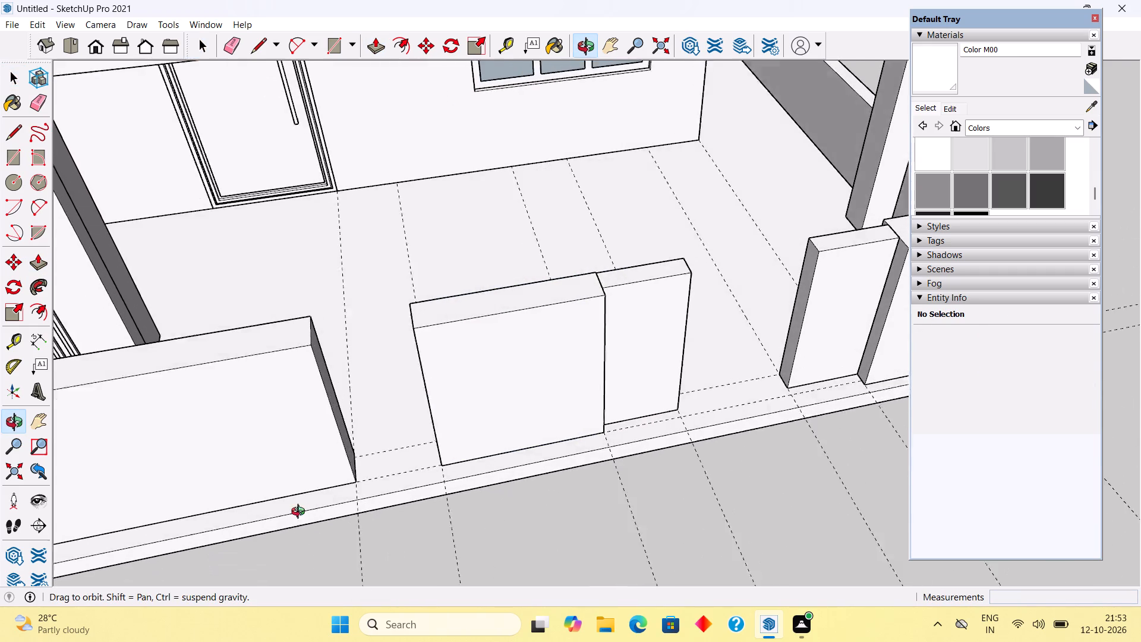
middle_click_drag(301, 513, 291, 514)
scroll(312, 473, "up", 5)
scroll(370, 455, "up", 4)
key("r")
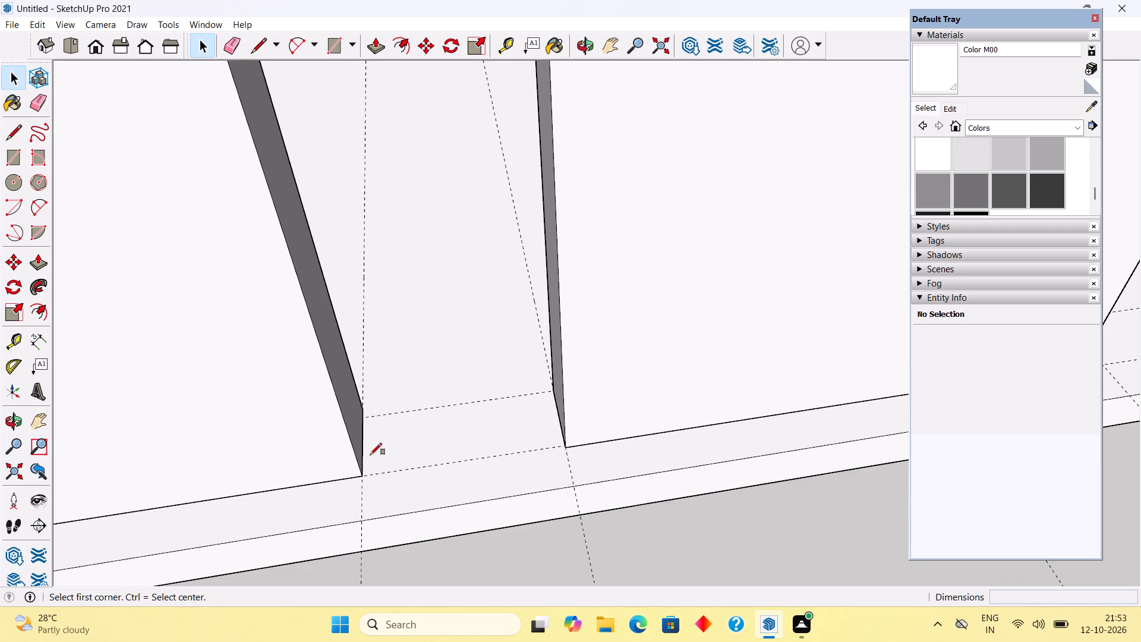
left_click(370, 418)
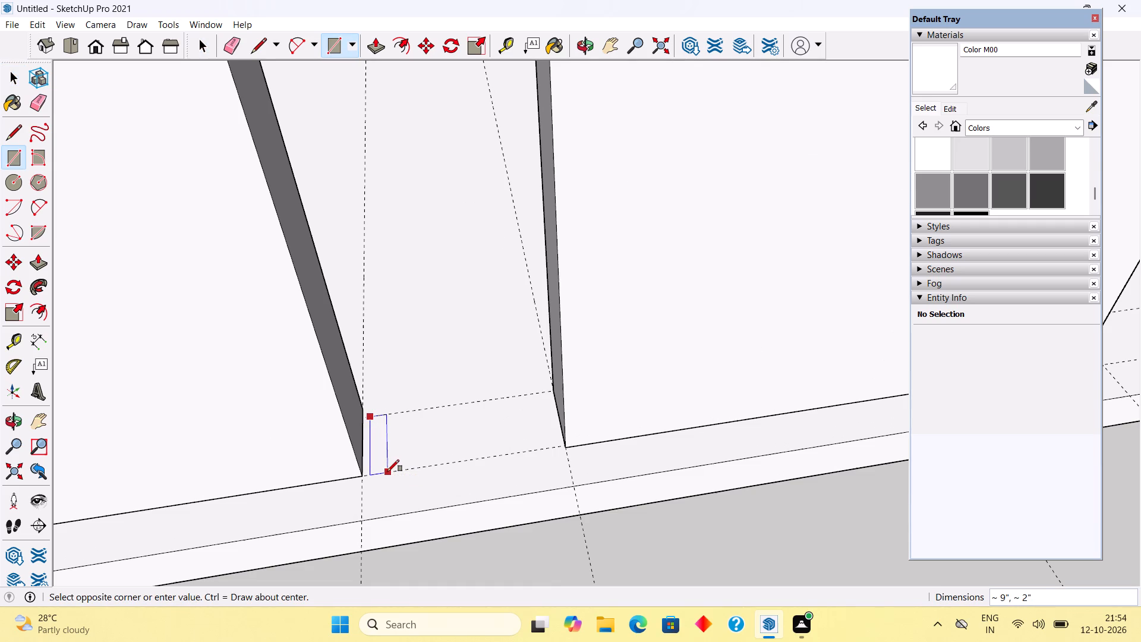
left_click(387, 471)
Extrude the slat footprint upward 4' 6" to the long front wall's height and make the slat a group.
key("p")
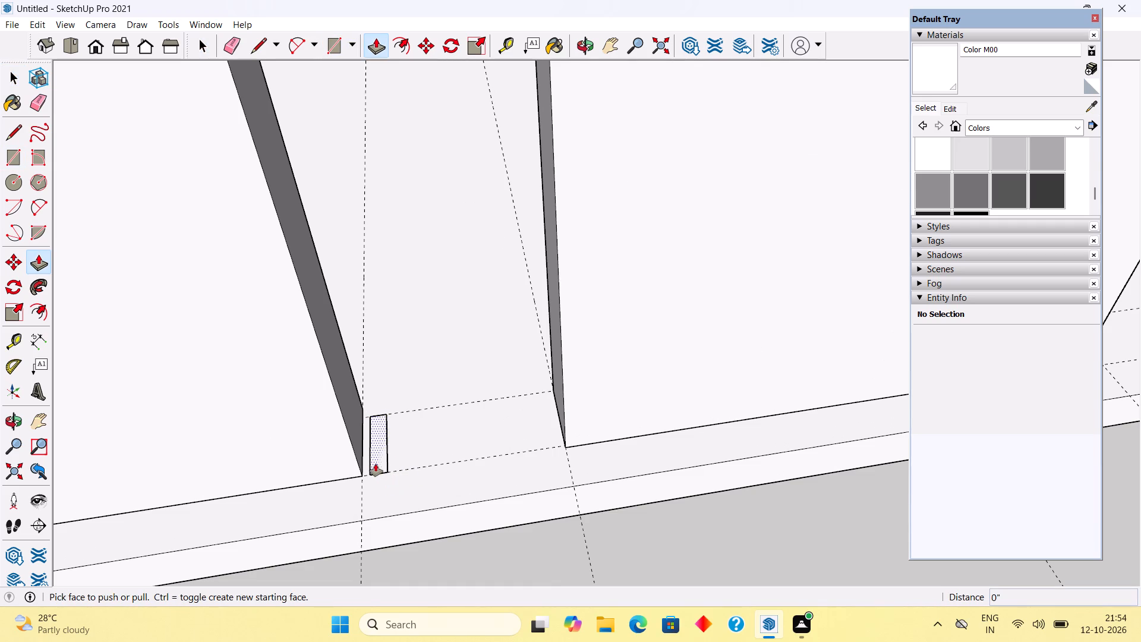
left_click(376, 464)
scroll(226, 168, "down", 9)
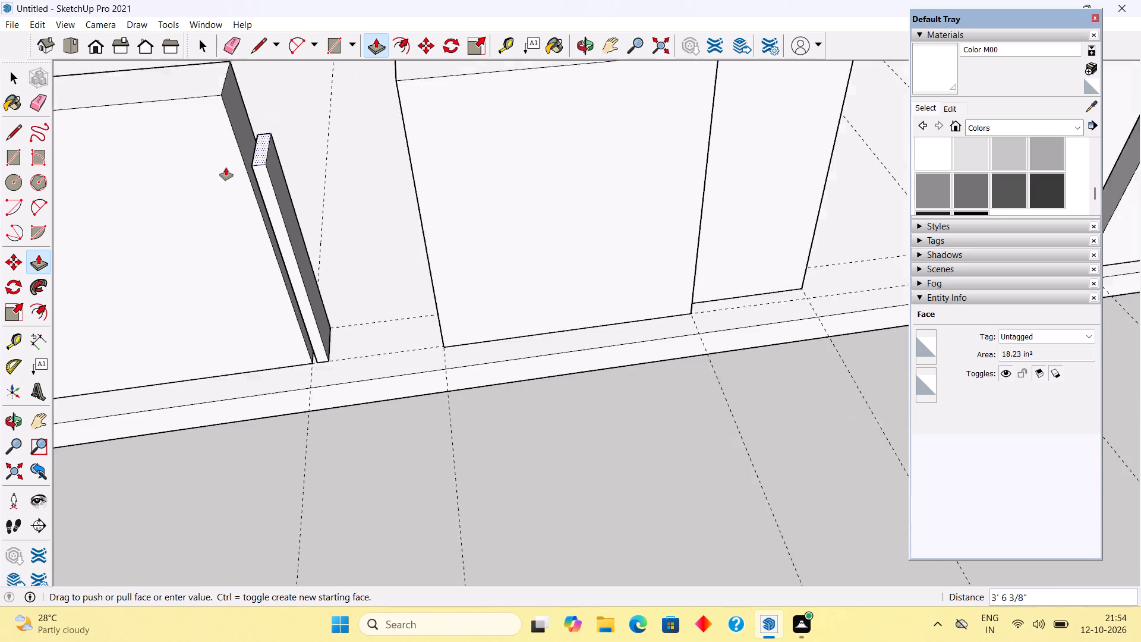
scroll(226, 168, "down", 1)
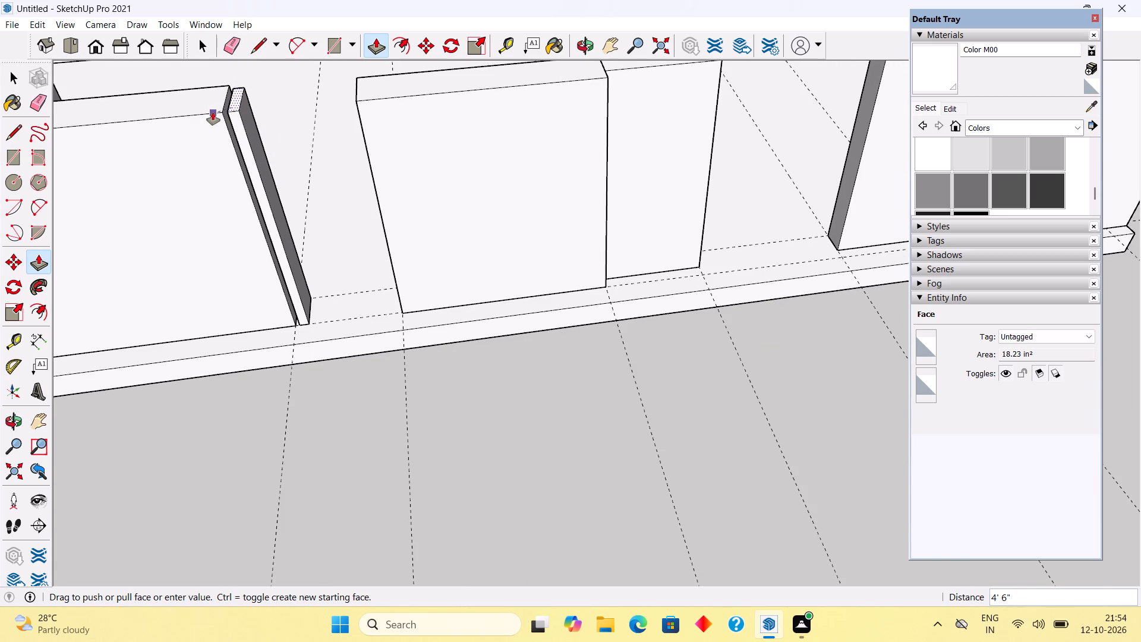
left_click(213, 112)
key("space")
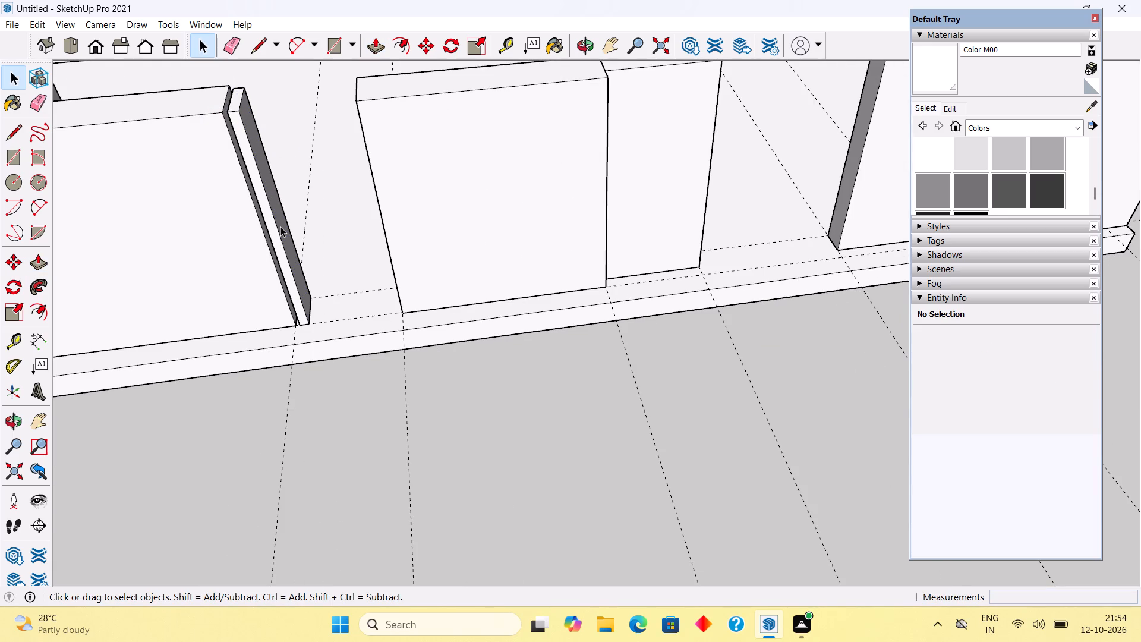
triple_click(280, 226)
right_click(280, 226)
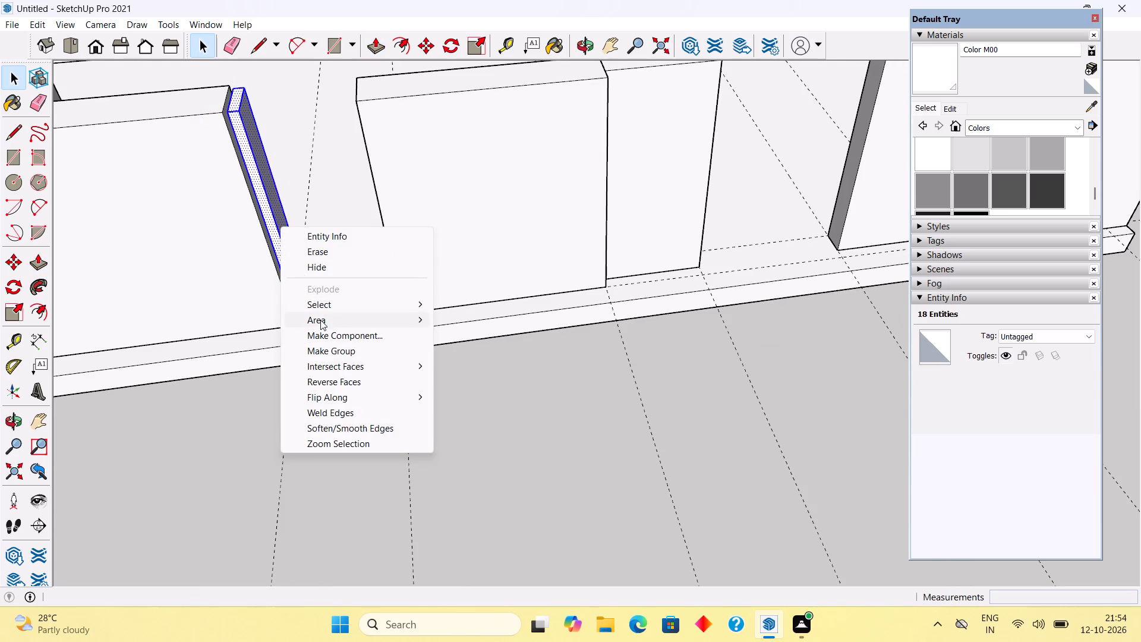
left_click(335, 348)
Copy the slat 4.5' along the red axis, away from the long front wall.
scroll(293, 309, "up", 5)
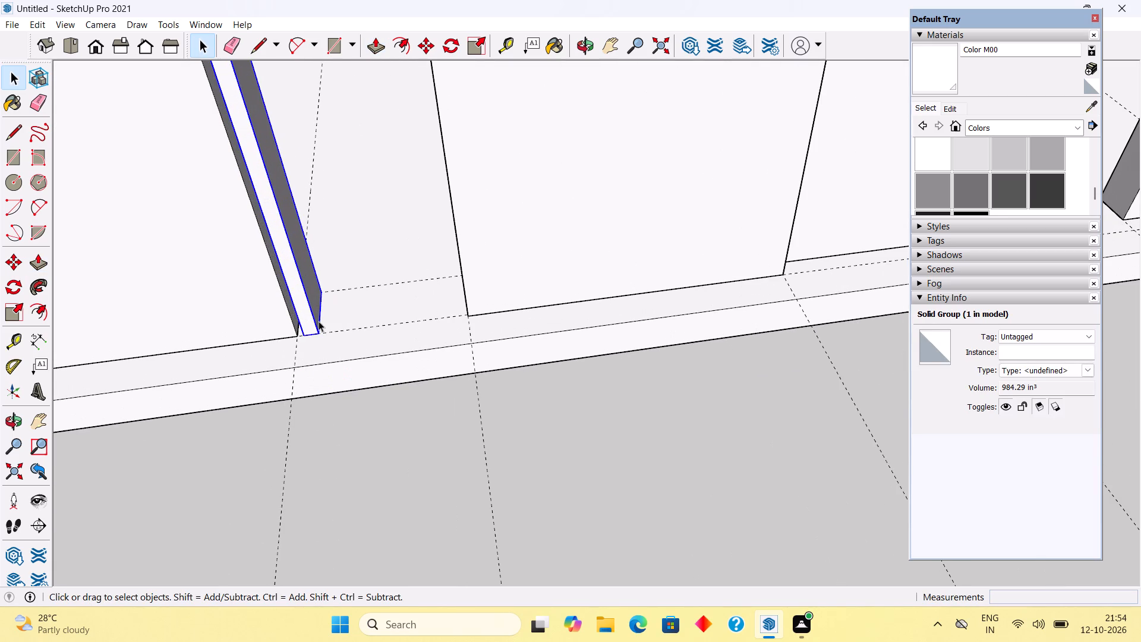
key("m")
left_click(319, 321)
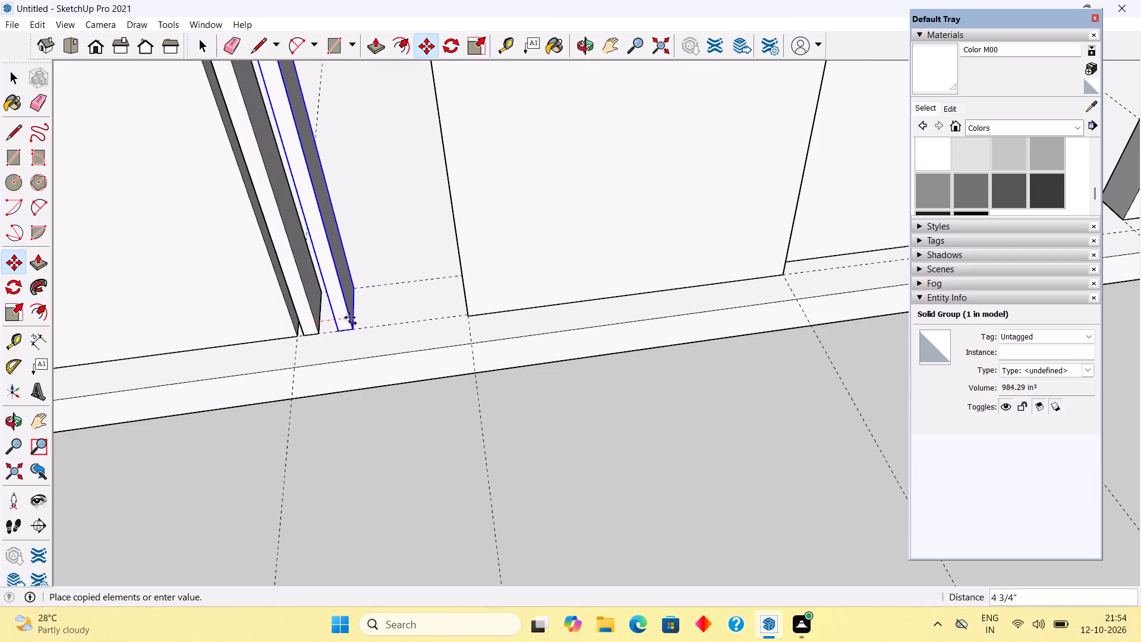
type("4.")
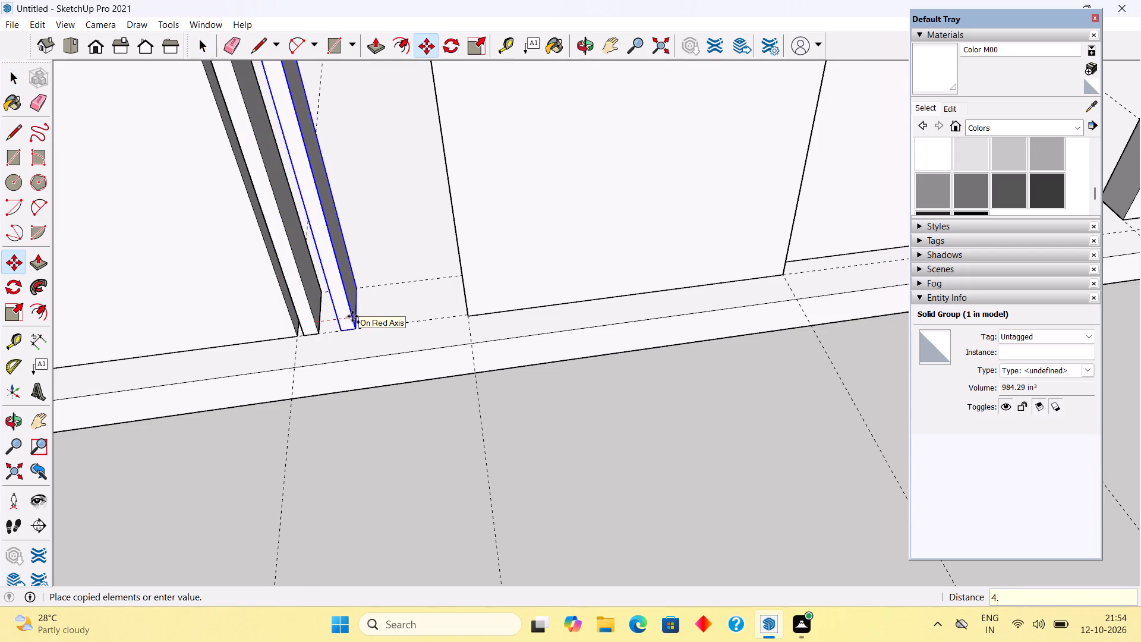
type("5'")
key("Return")
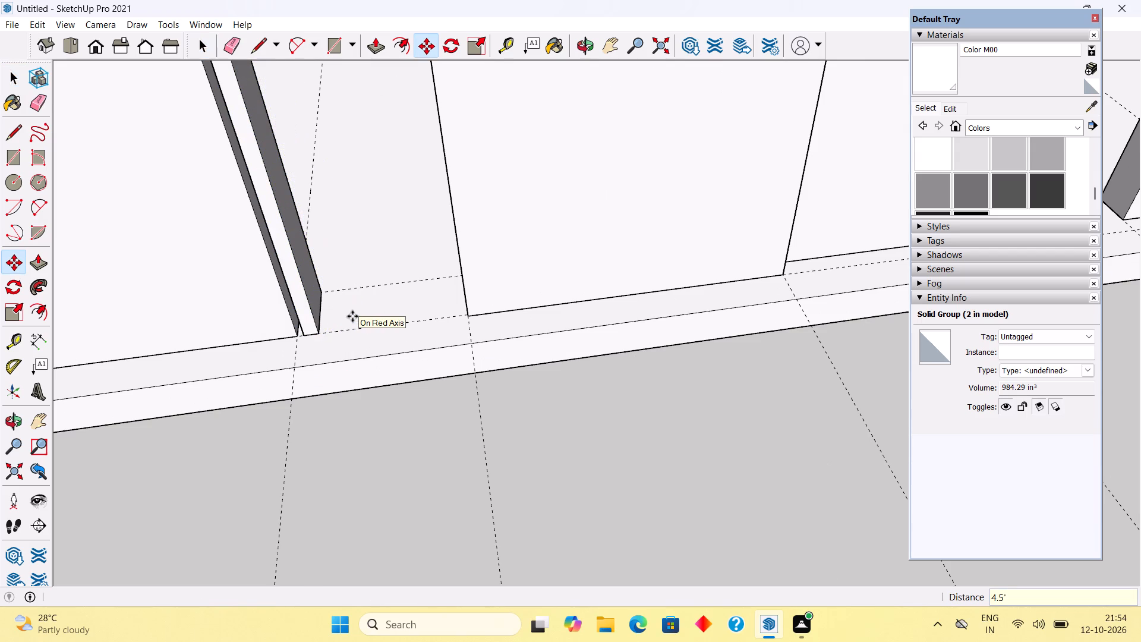
Copy the slat 4.5" along the red axis and array it as nine copies toward the neighbouring wall segment.
key("space")
left_click(313, 324)
key("m")
left_click(313, 324)
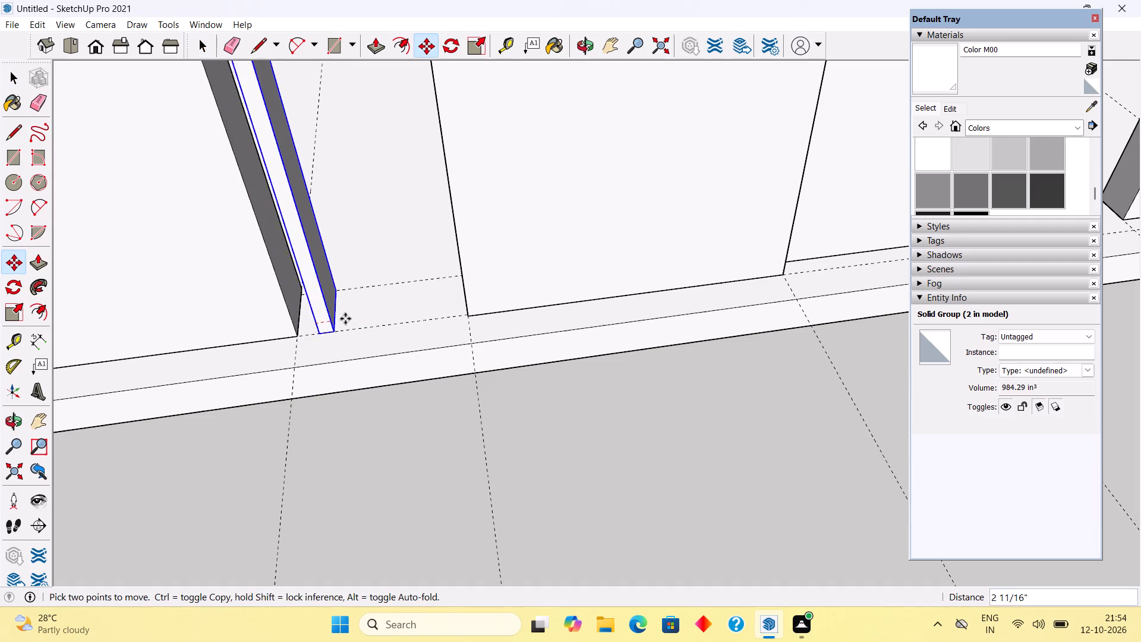
key("4")
type(".5\"")
key("Return")
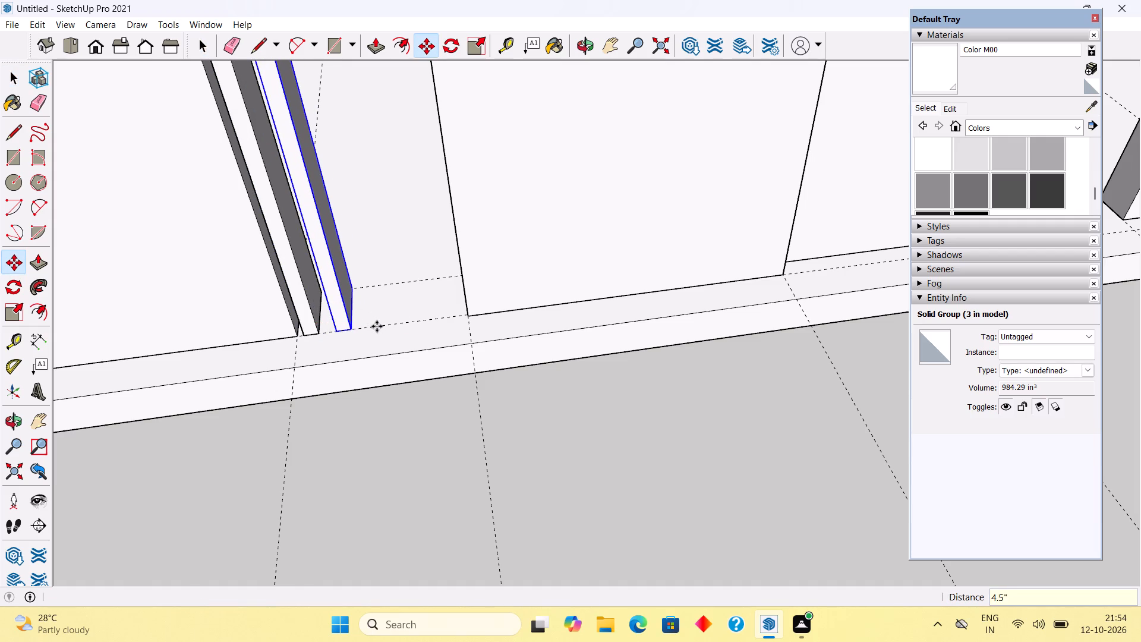
key("x")
key("9")
key("Return")
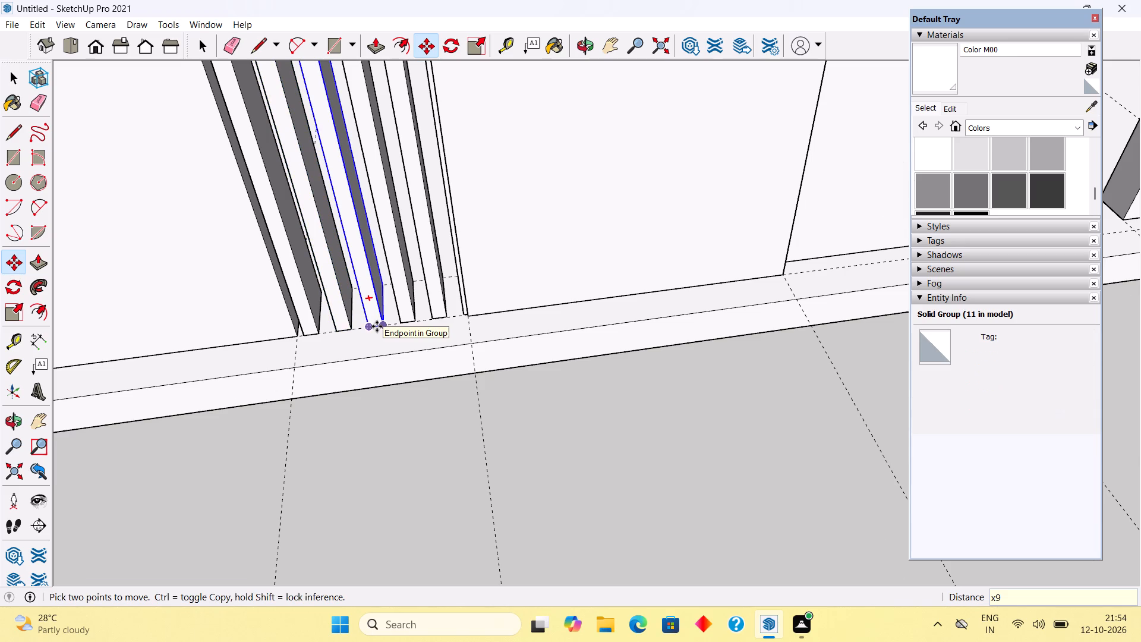
Delete the six slats that overlap the adjacent wall segment, including the stray copy placed 4.5' away.
scroll(377, 326, "down", 9)
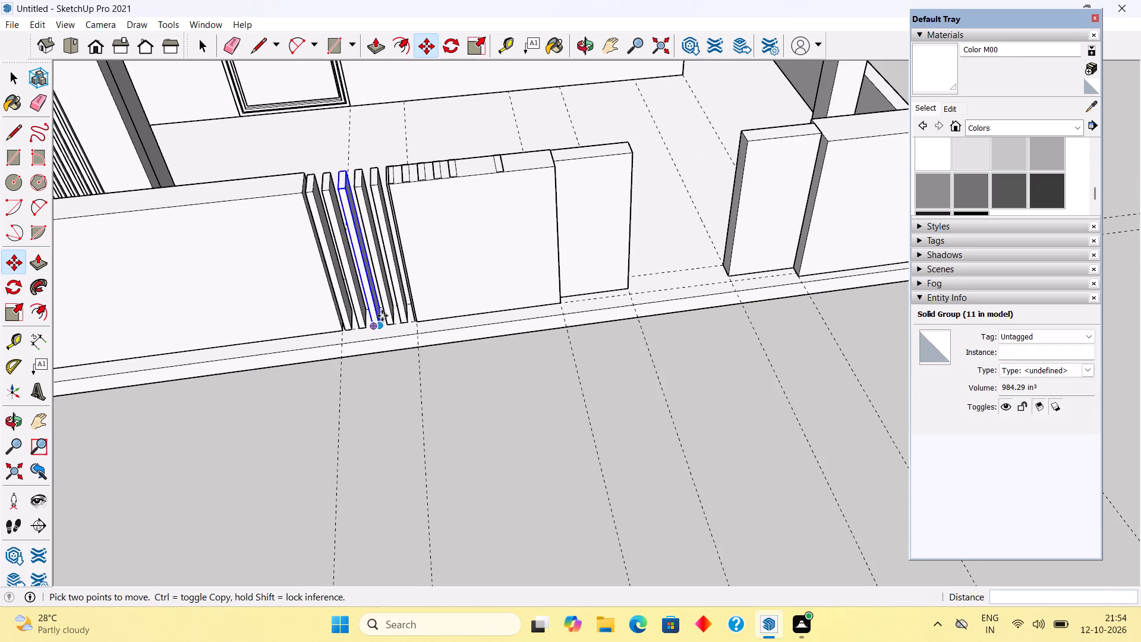
key("space")
scroll(421, 192, "up", 4)
middle_click_drag(430, 126, 430, 201)
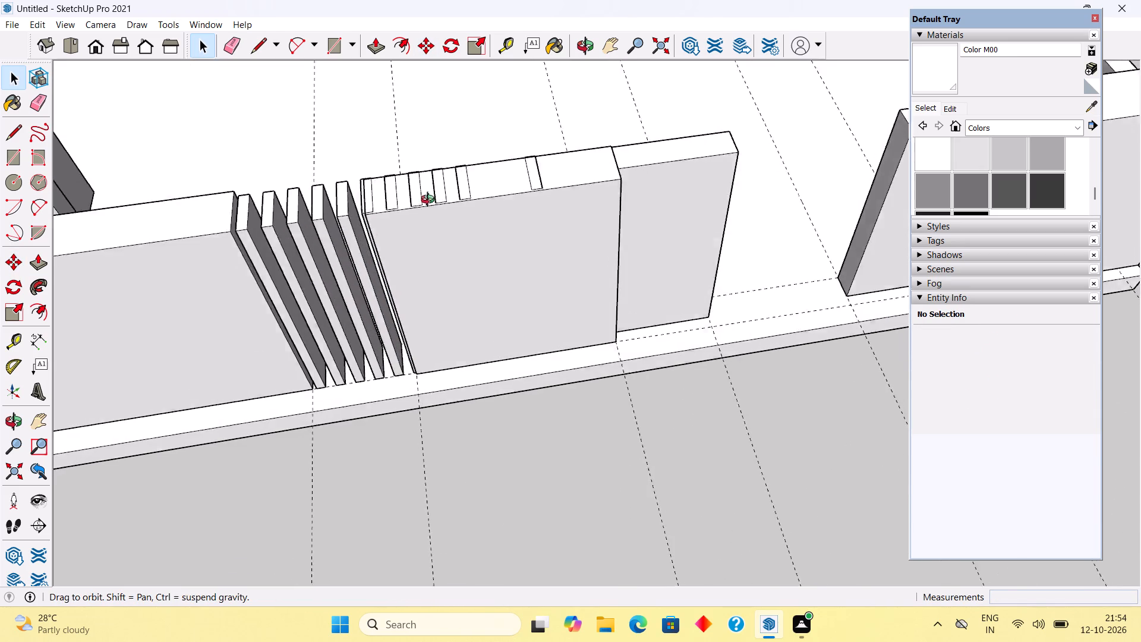
middle_click_drag(430, 201, 430, 231)
scroll(371, 244, "up", 5)
left_click(363, 232)
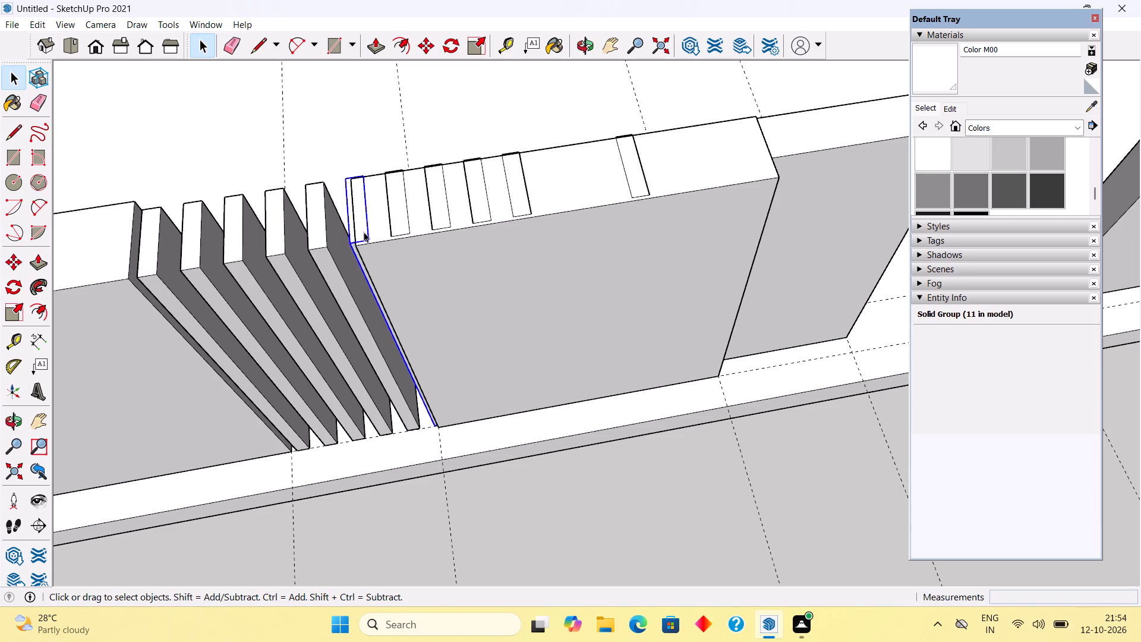
key("Delete")
left_click(399, 220)
key("Delete")
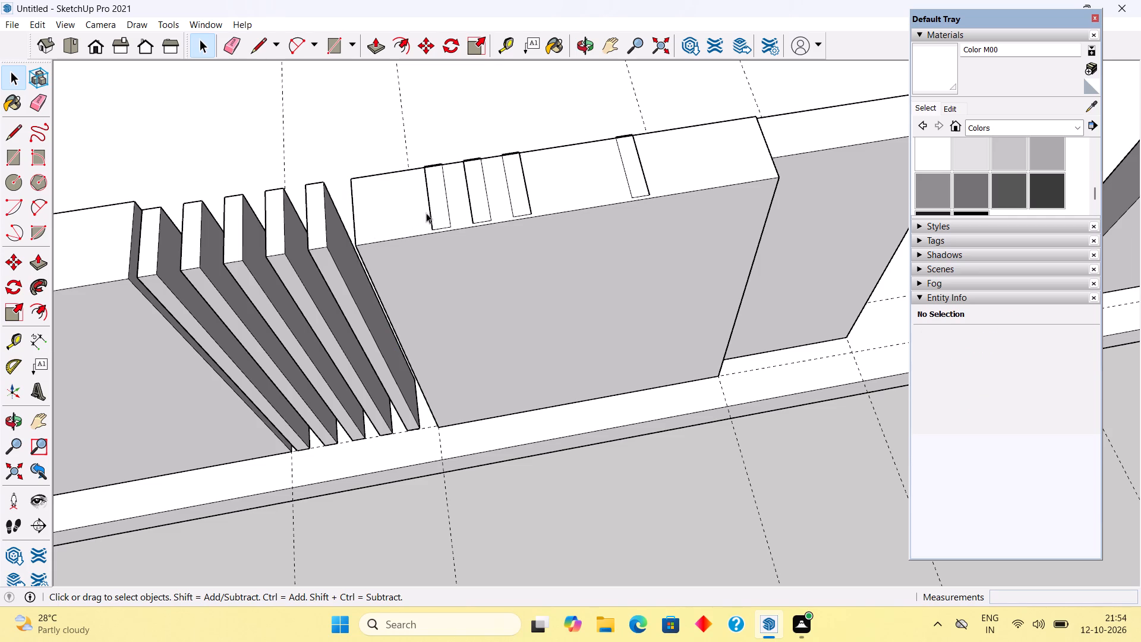
left_click(437, 211)
key("Delete")
left_click(486, 215)
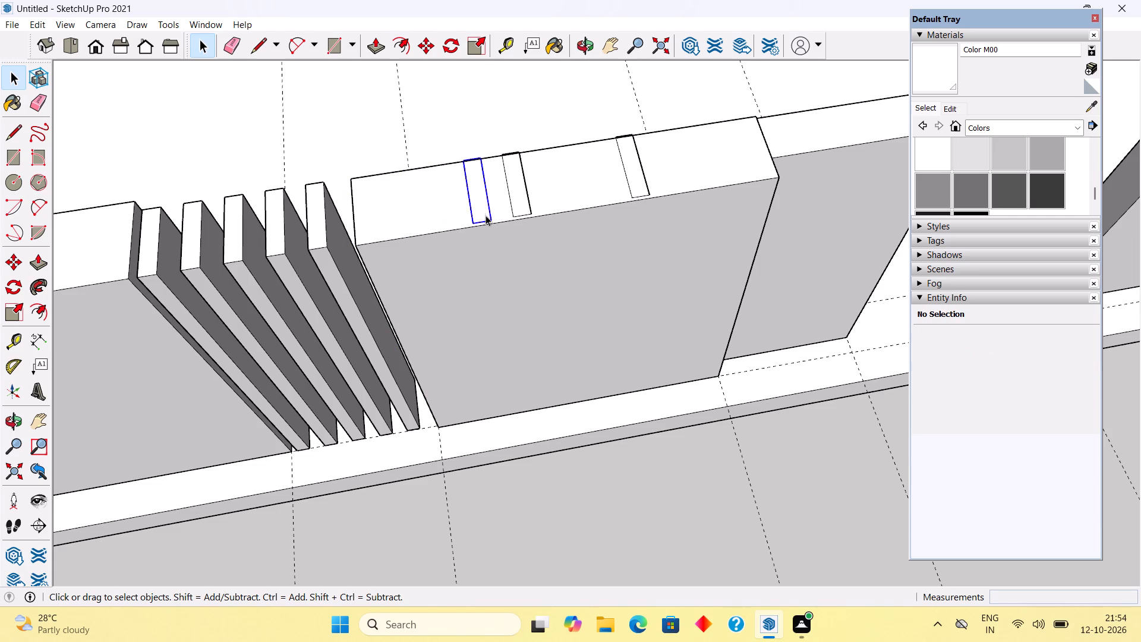
key("Delete")
left_click(522, 202)
key("Delete")
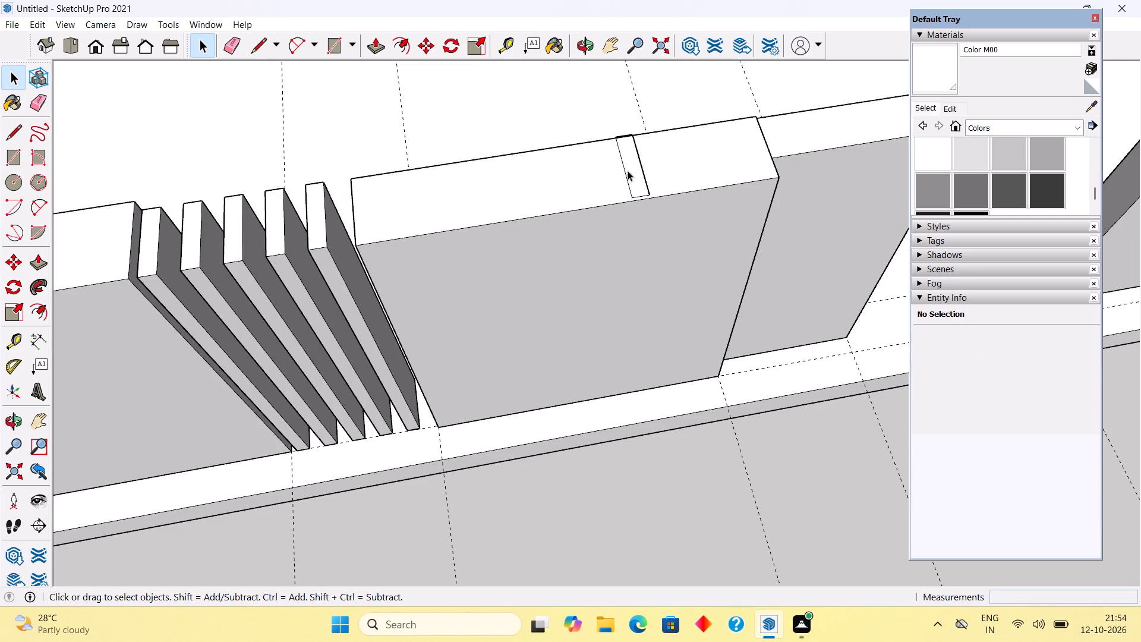
left_click(634, 169)
key("Delete")
Push the top face of the slat nearest the long front wall down 2".
scroll(362, 329, "up", 5)
middle_click_drag(434, 304, 452, 276)
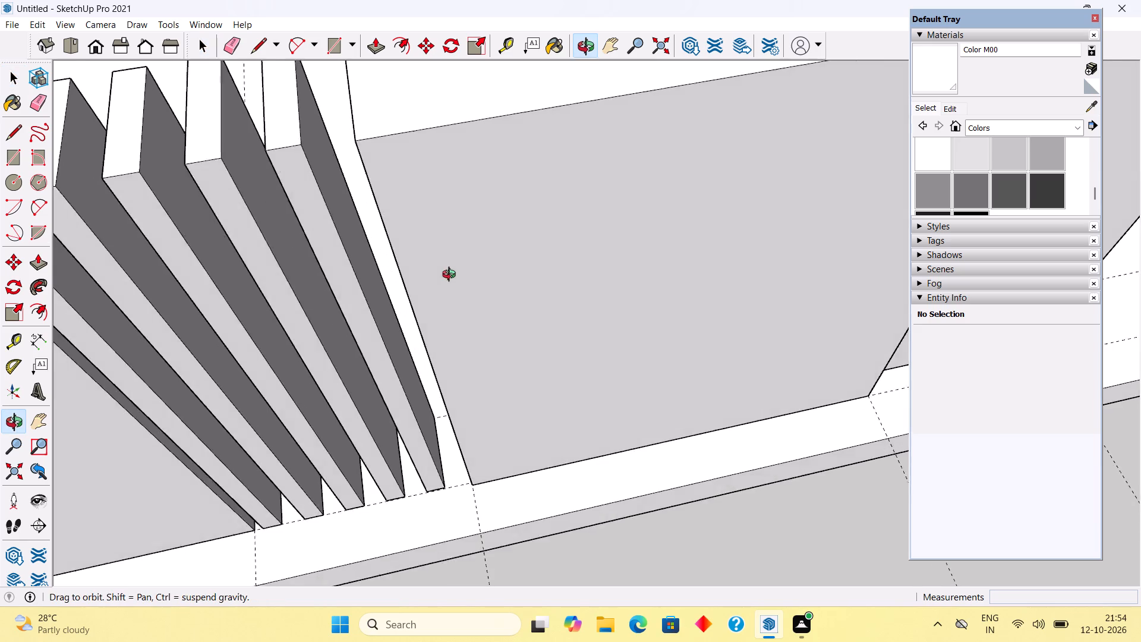
middle_click_drag(452, 276, 465, 257)
scroll(467, 256, "down", 3)
scroll(374, 358, "down", 5)
middle_click_drag(371, 295, 417, 100)
middle_click_drag(300, 262, 286, 329)
middle_click_drag(254, 209, 254, 269)
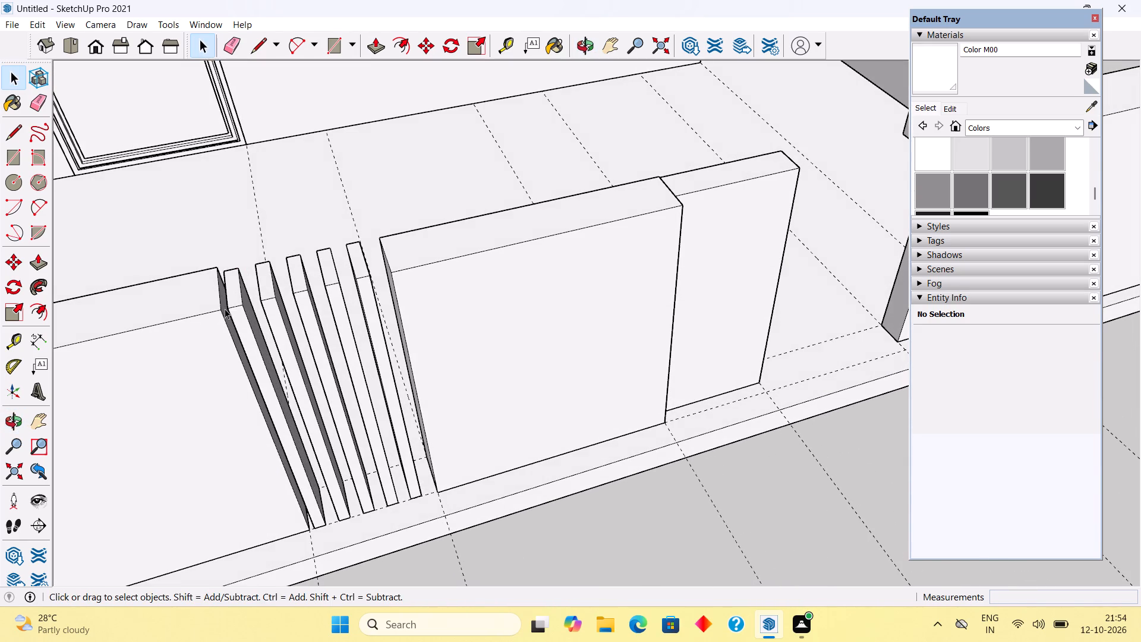
triple_click(232, 303)
key("p")
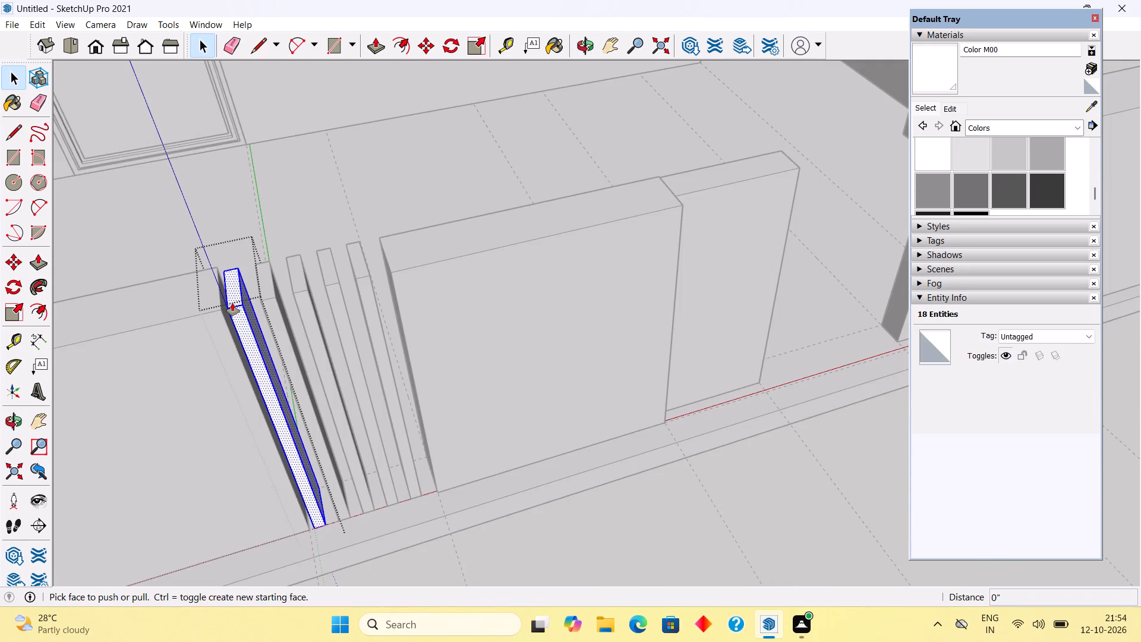
left_click(232, 303)
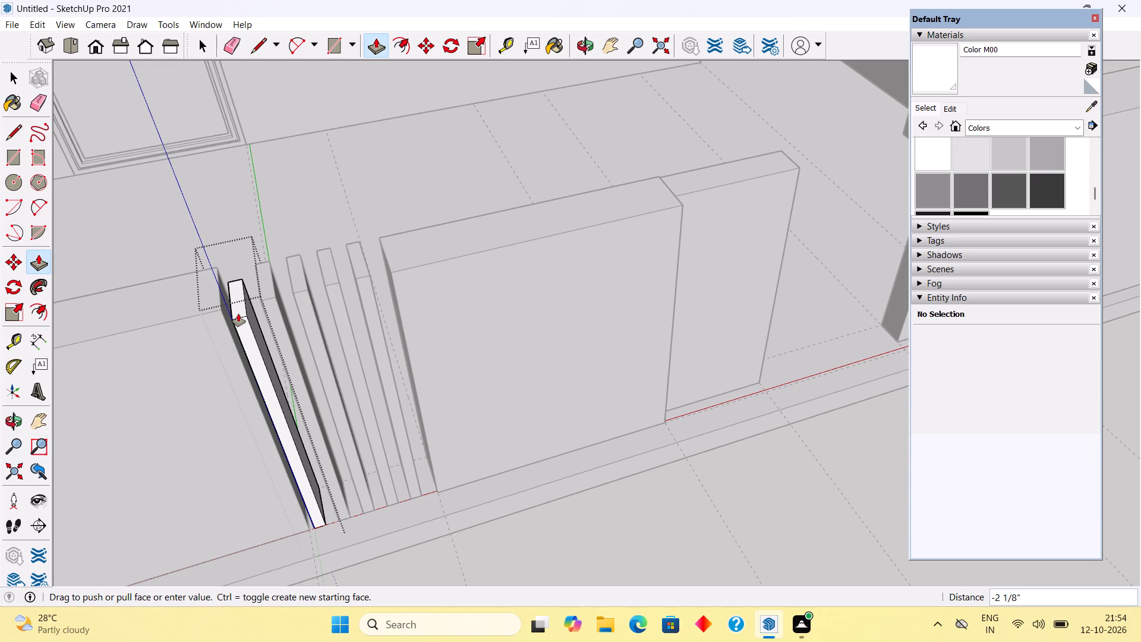
type("2\"")
key("Return")
key("space")
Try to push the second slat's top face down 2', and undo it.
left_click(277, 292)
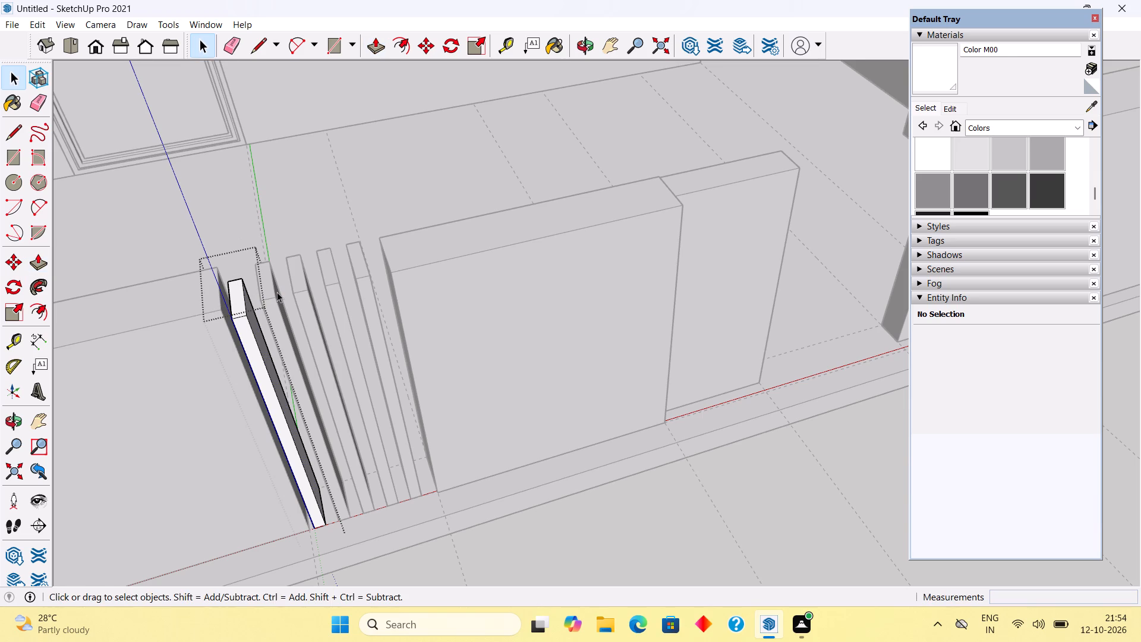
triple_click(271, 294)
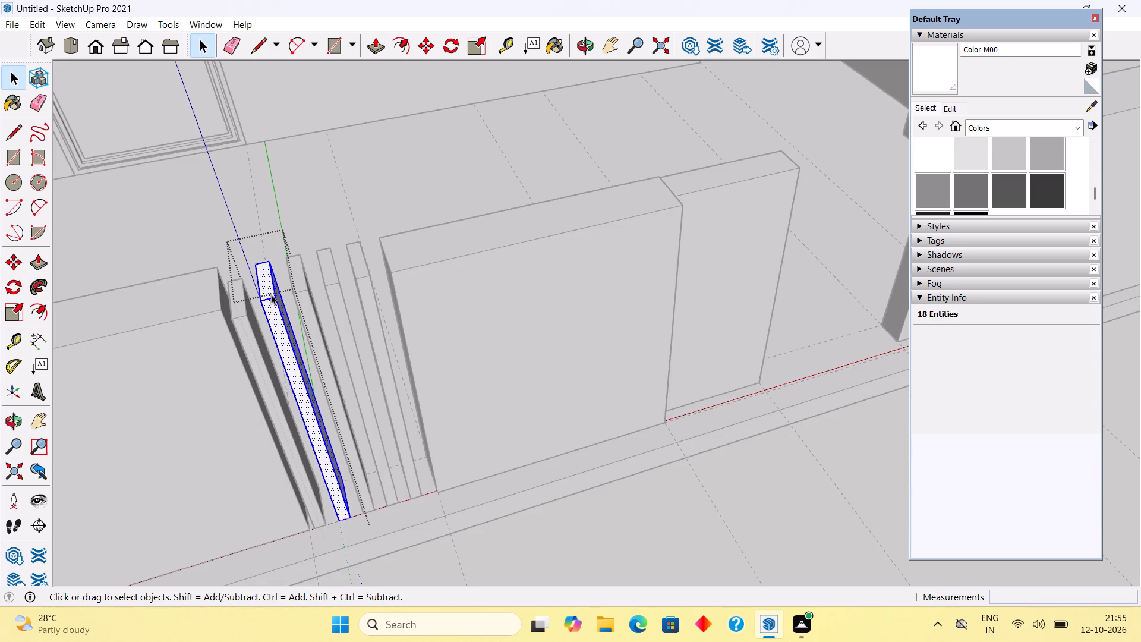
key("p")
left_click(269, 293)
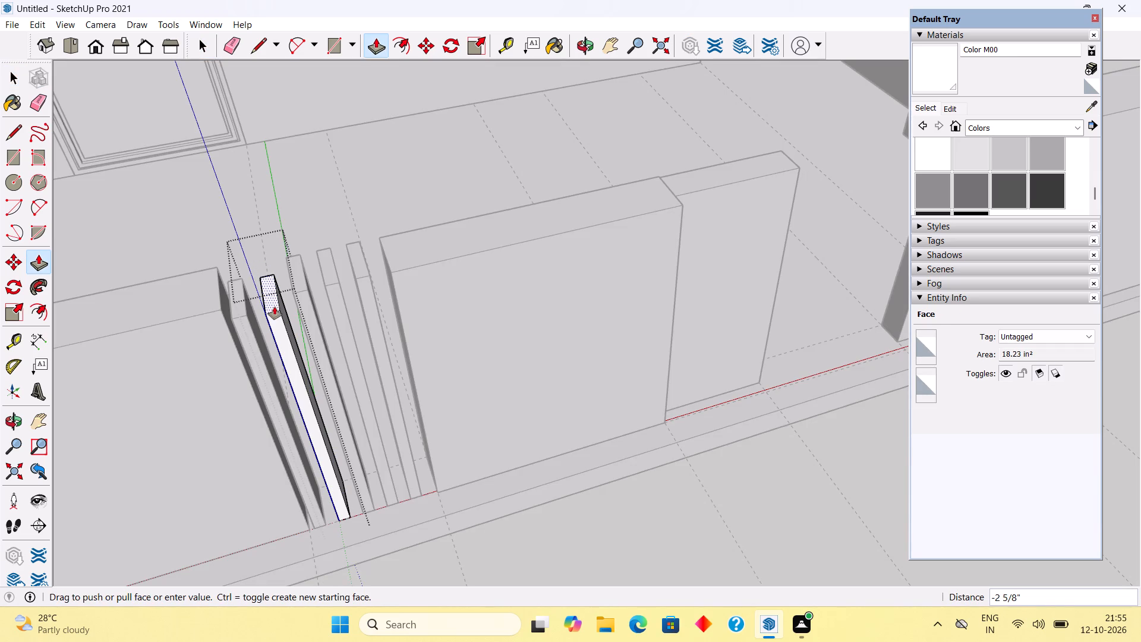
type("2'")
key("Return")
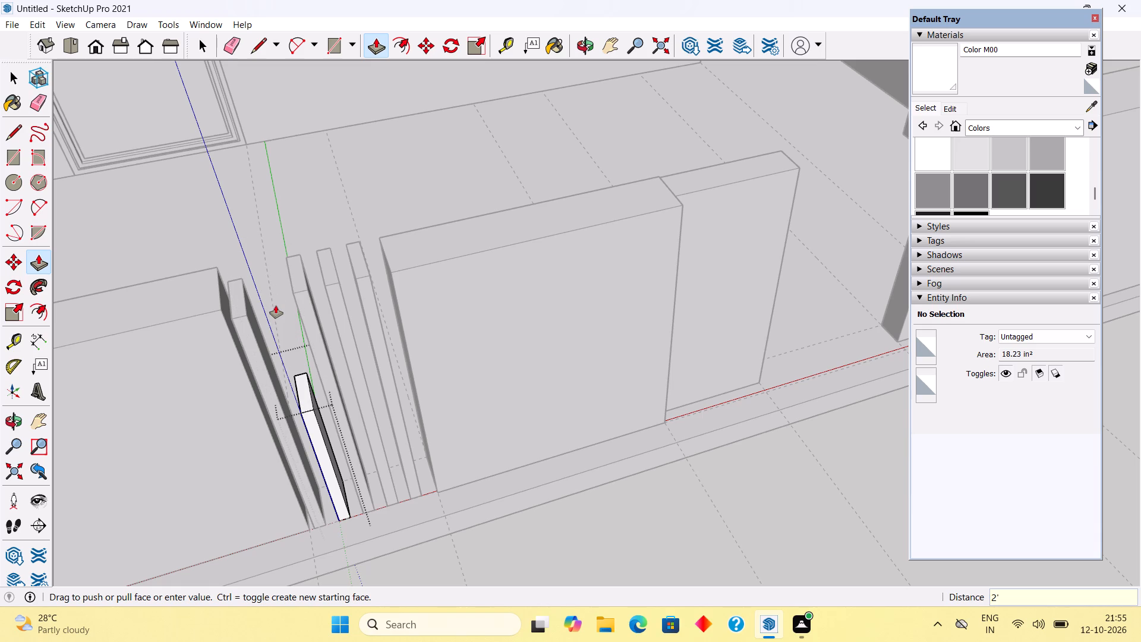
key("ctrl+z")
Push the second slat's top face down 2".
left_click(269, 279)
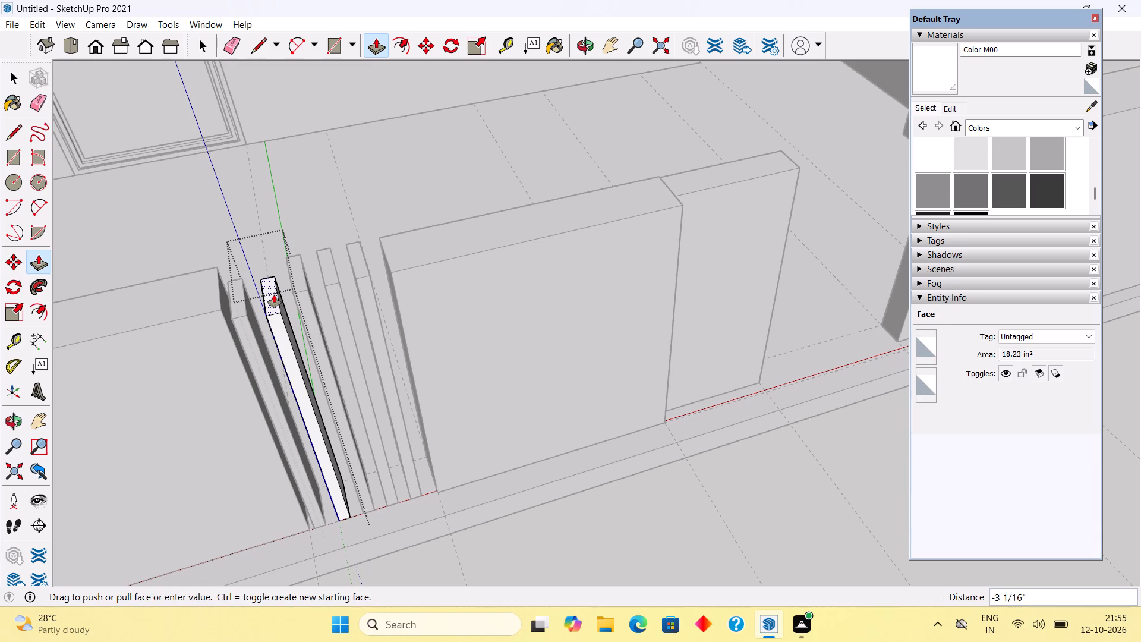
type("2\"")
key("Return")
key("space")
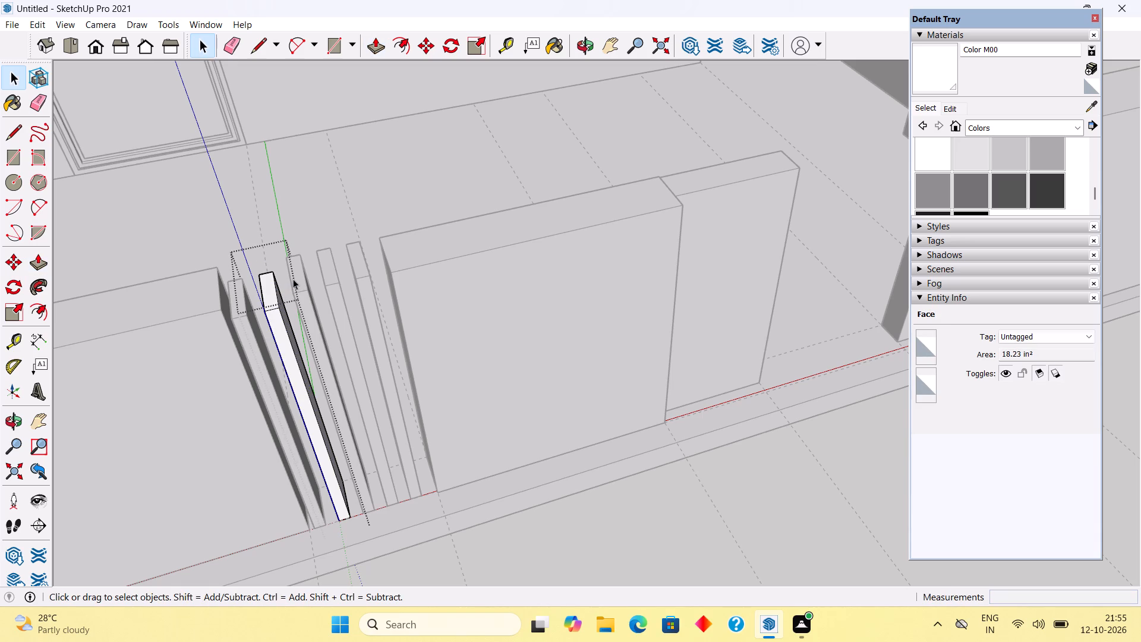
Lower the top faces of the third and fourth slats to match the height of the shortened slats.
triple_click(302, 281)
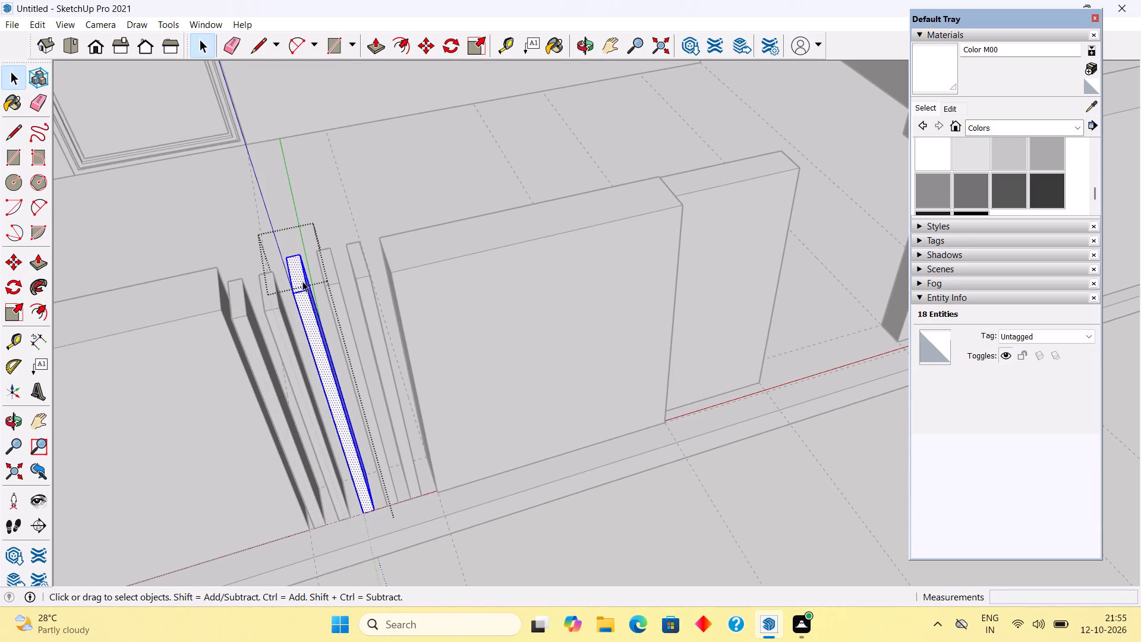
key("p")
left_click(302, 284)
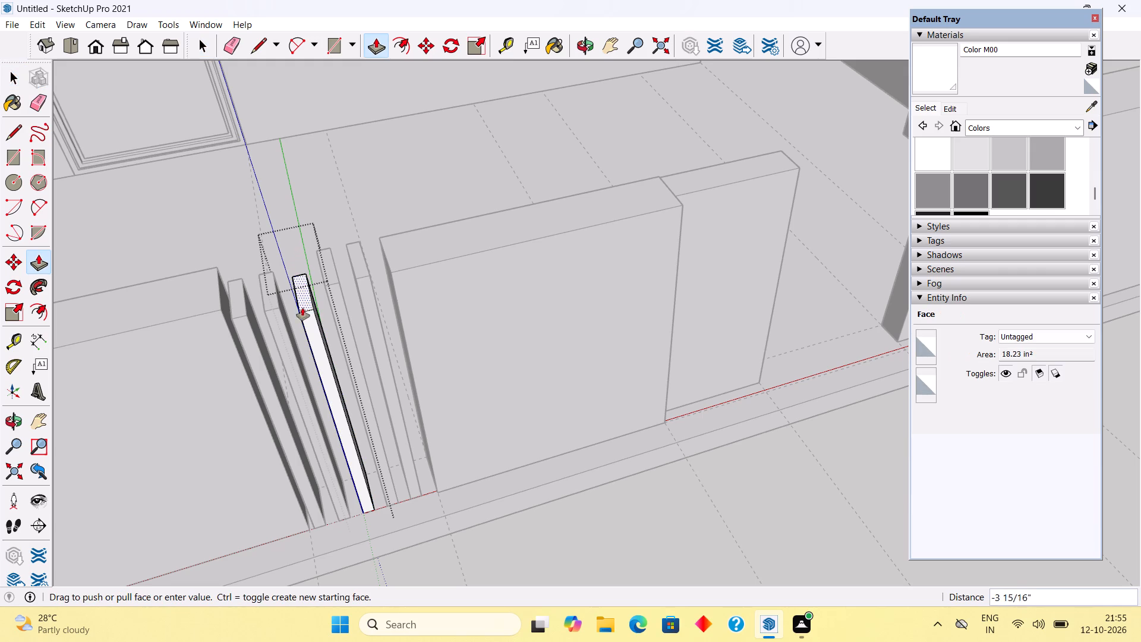
left_click(276, 310)
key("space")
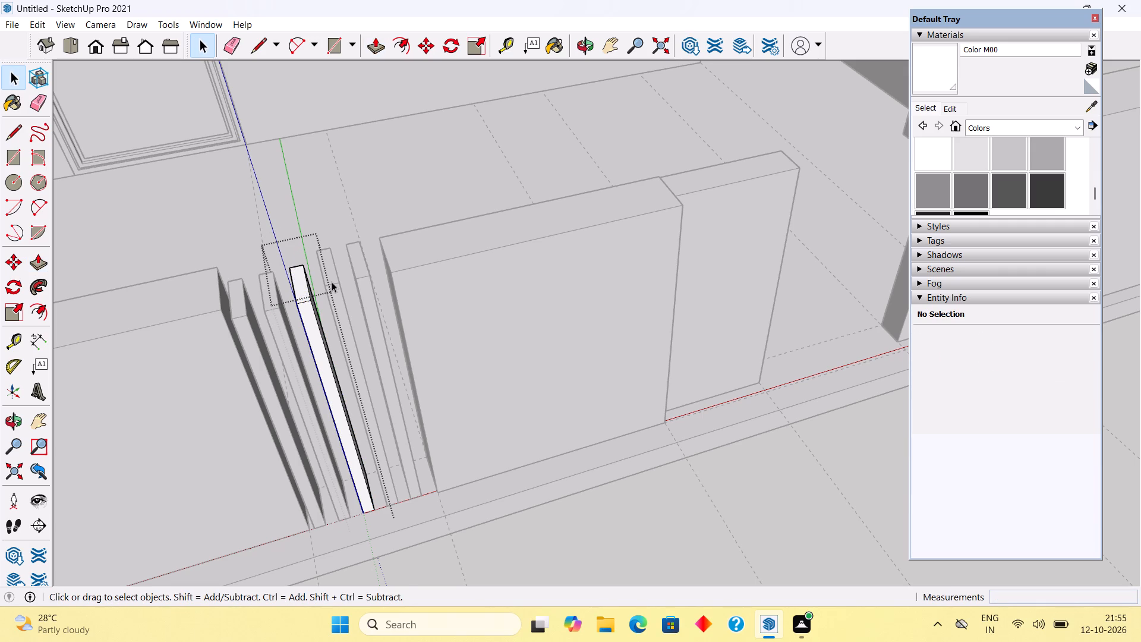
triple_click(332, 282)
key("p")
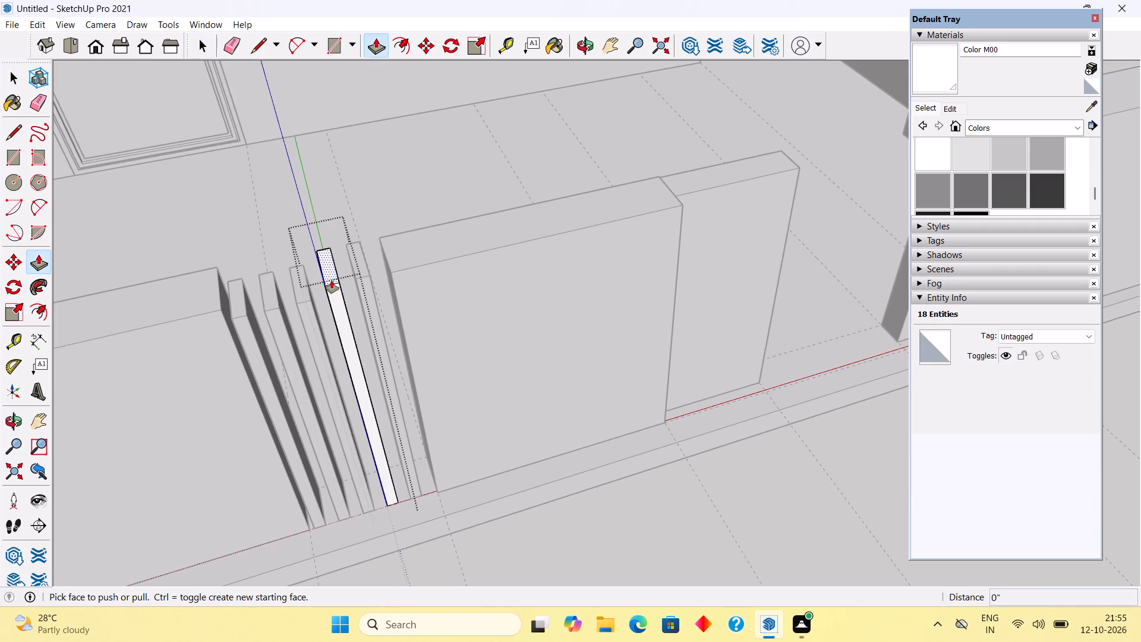
left_click(330, 275)
left_click(311, 294)
key("space")
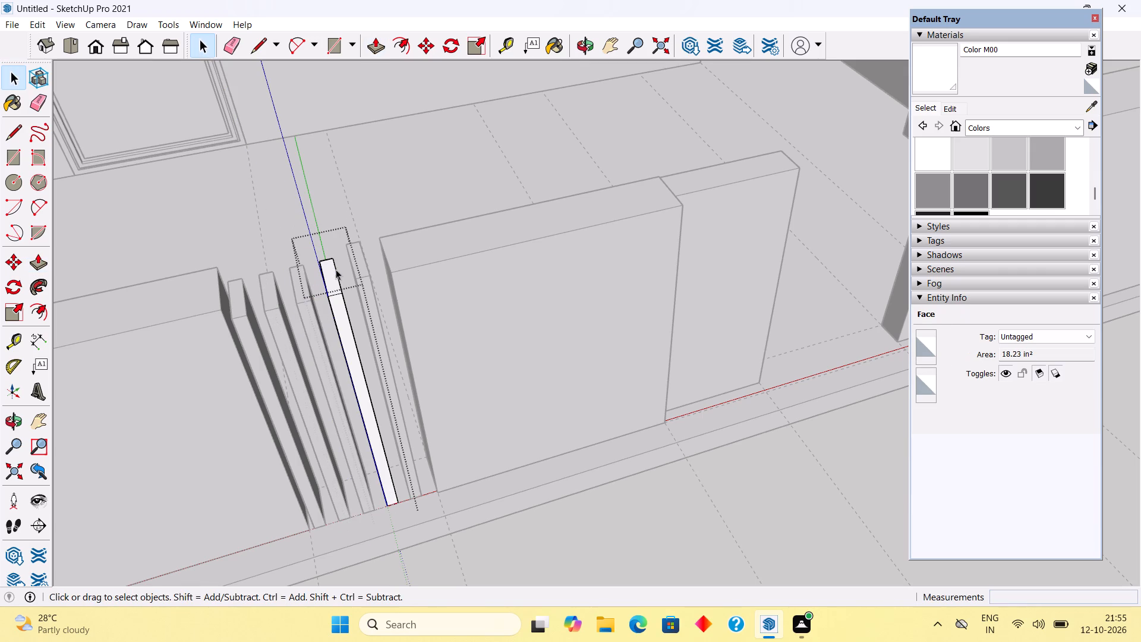
Lower the fifth slat's top face to the shortened slats' height and leave the group.
double_click(361, 267)
left_click(361, 267)
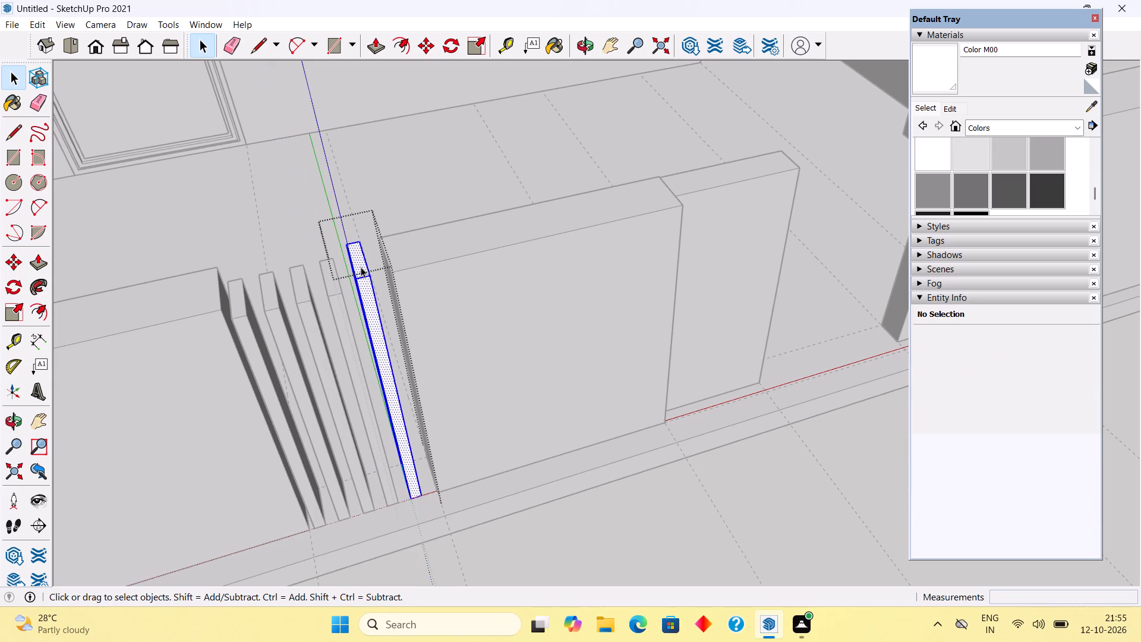
key("p")
left_click(361, 265)
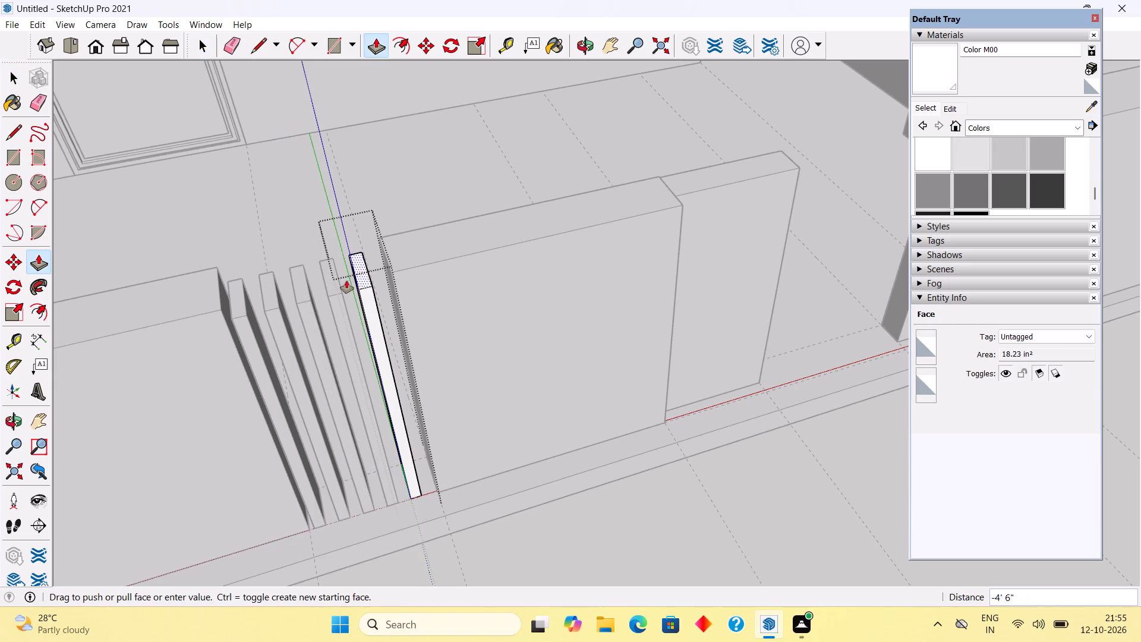
left_click(336, 289)
key("space")
scroll(336, 289, "down", 6)
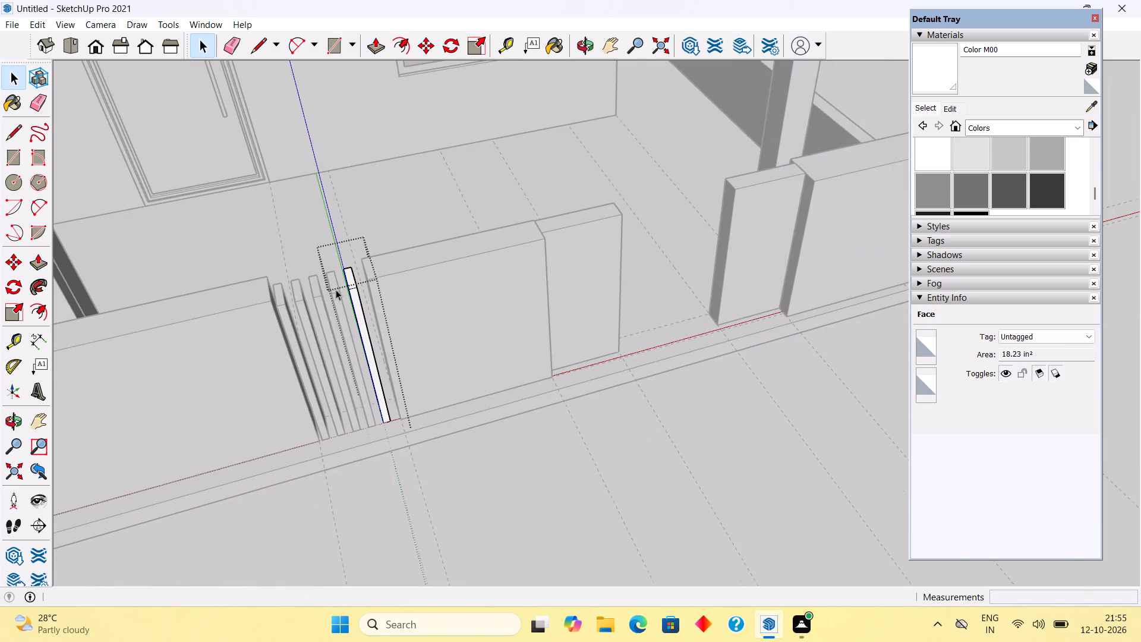
left_click(439, 458)
Draw a cap rectangle about 1' 8" by 9" across the slat tops and extrude it upward 2".
scroll(269, 310, "up", 3)
middle_click_drag(280, 279, 273, 343)
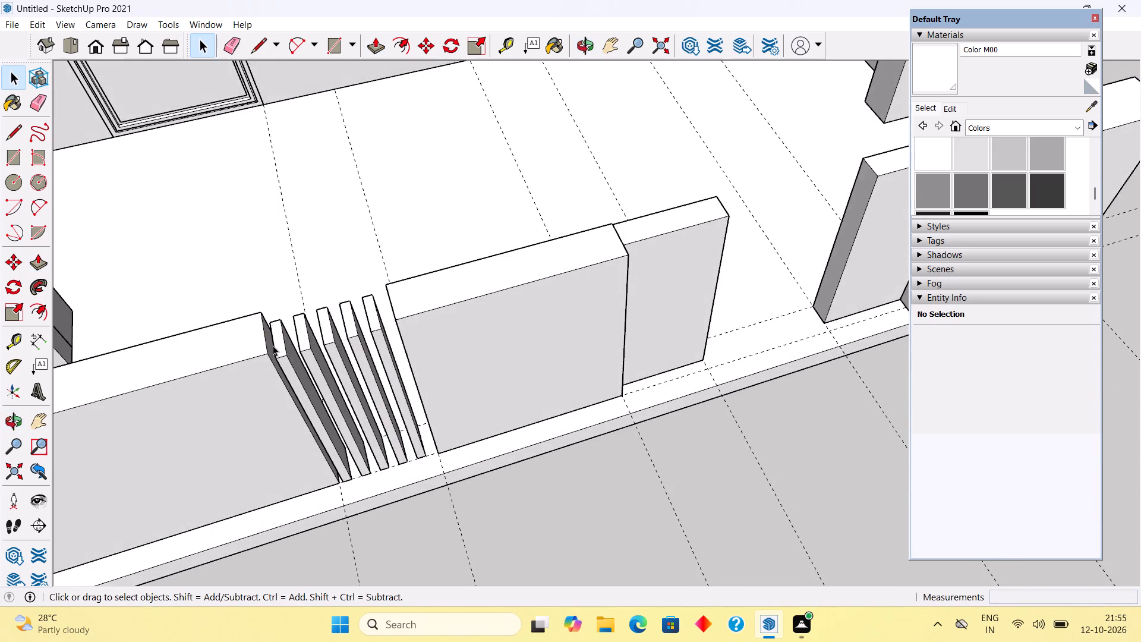
scroll(270, 351, "up", 5)
middle_click_drag(268, 336, 264, 341)
key("r")
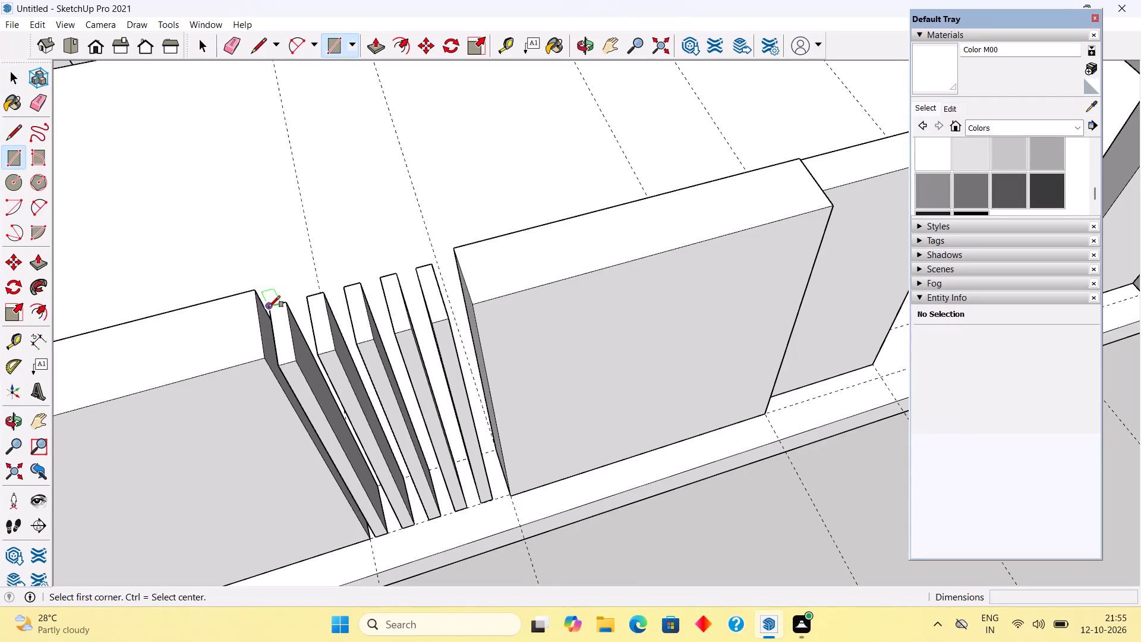
left_click(270, 308)
left_click(448, 321)
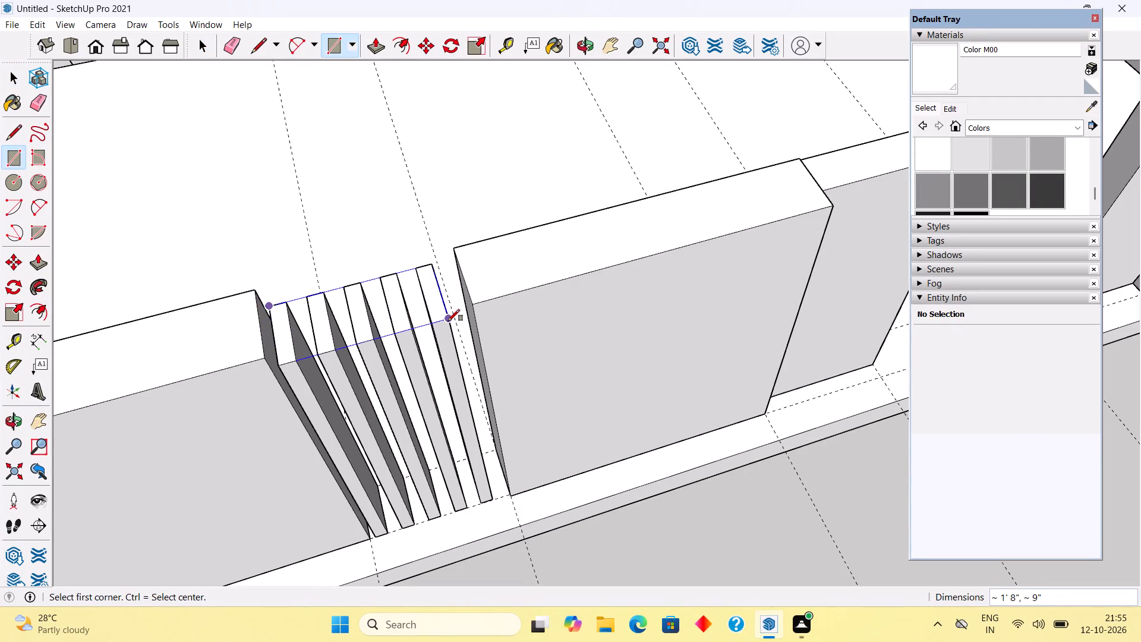
key("p")
left_click(431, 308)
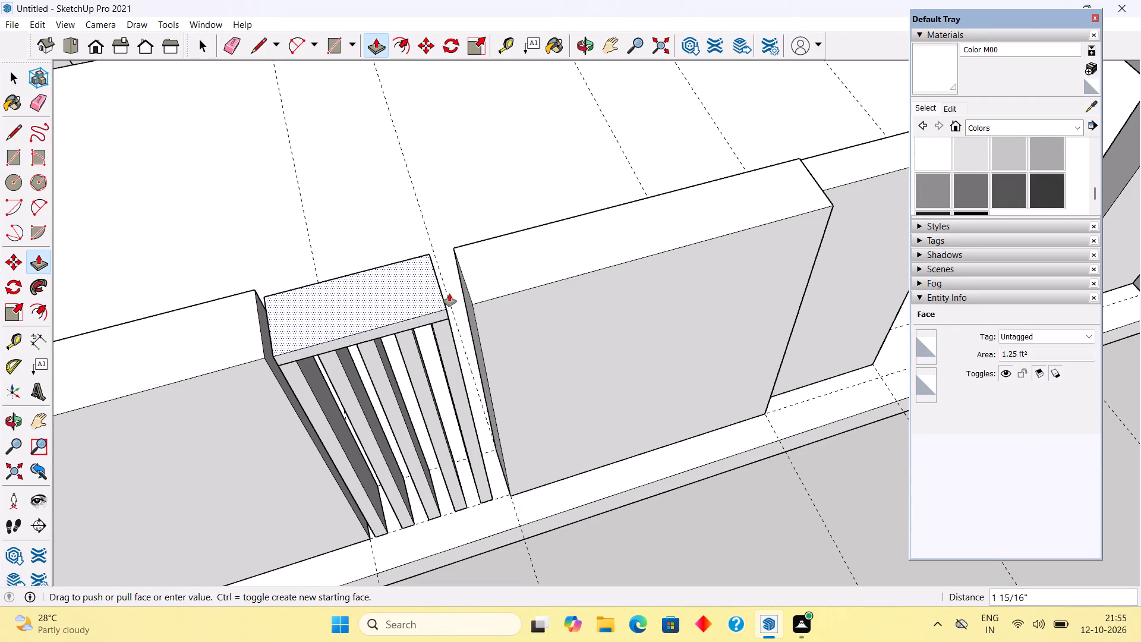
left_click(469, 289)
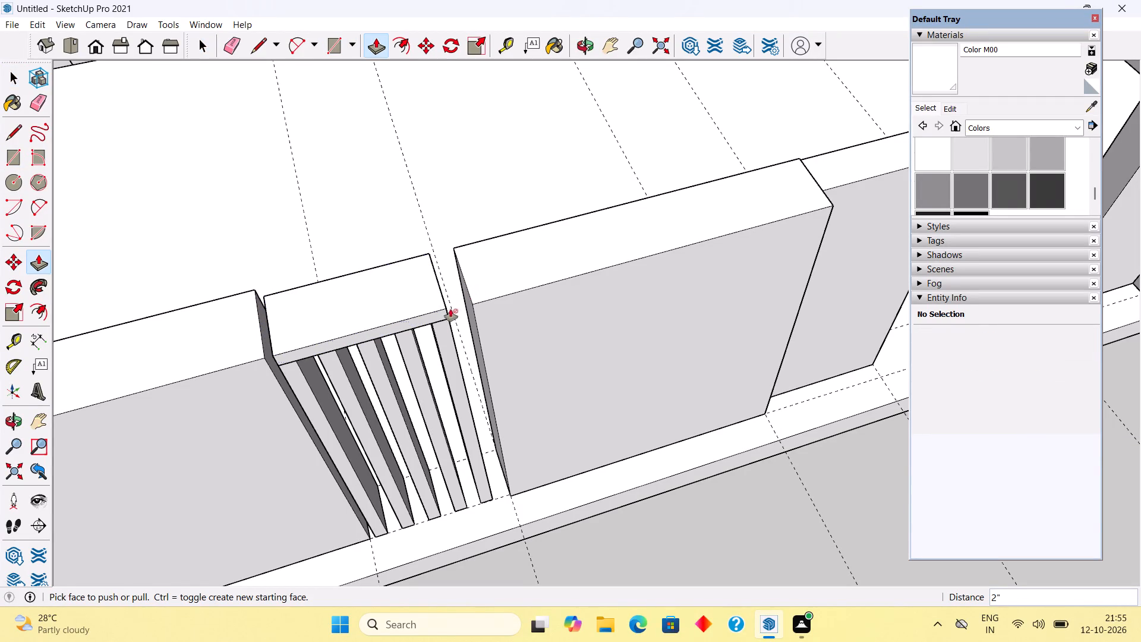
Extend the slat cap's two ends to meet the adjoining walls, about 3 1/16" at one end and 7/8" at the other.
middle_click_drag(414, 331, 232, 401)
scroll(380, 270, "up", 4)
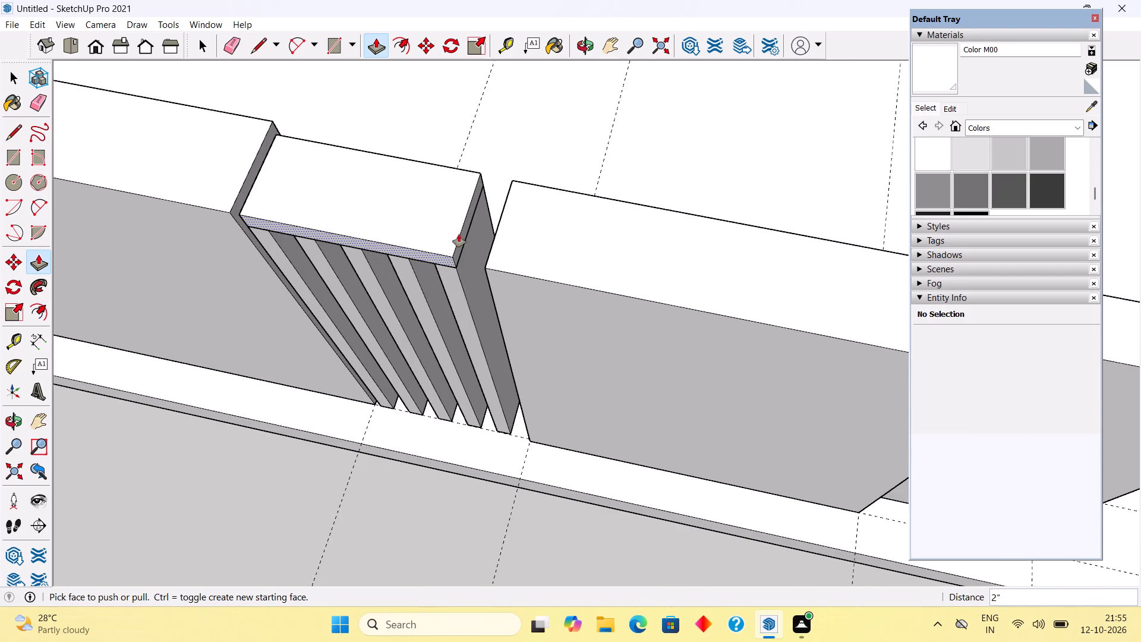
left_click(467, 246)
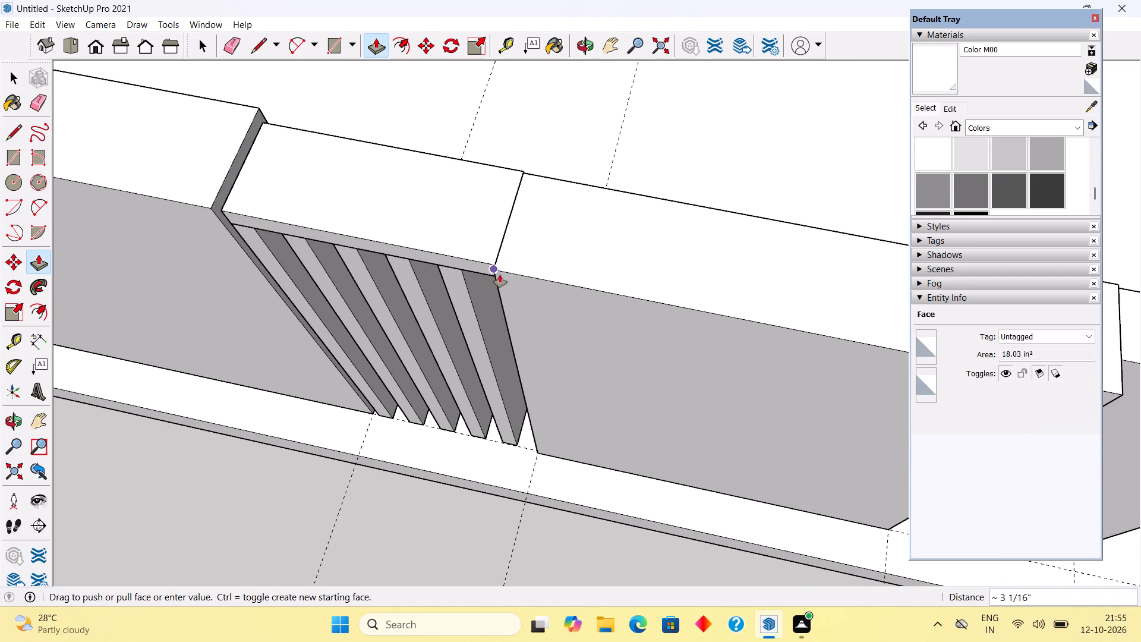
left_click(497, 276)
middle_click_drag(319, 218, 752, 102)
scroll(442, 424, "up", 3)
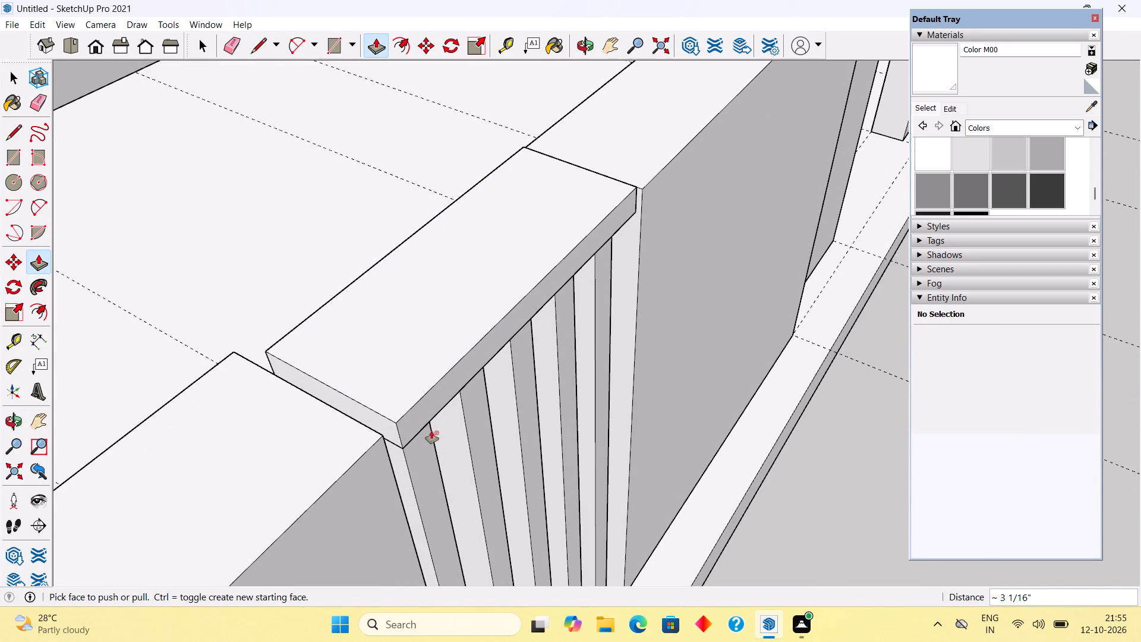
left_click(388, 436)
left_click(379, 457)
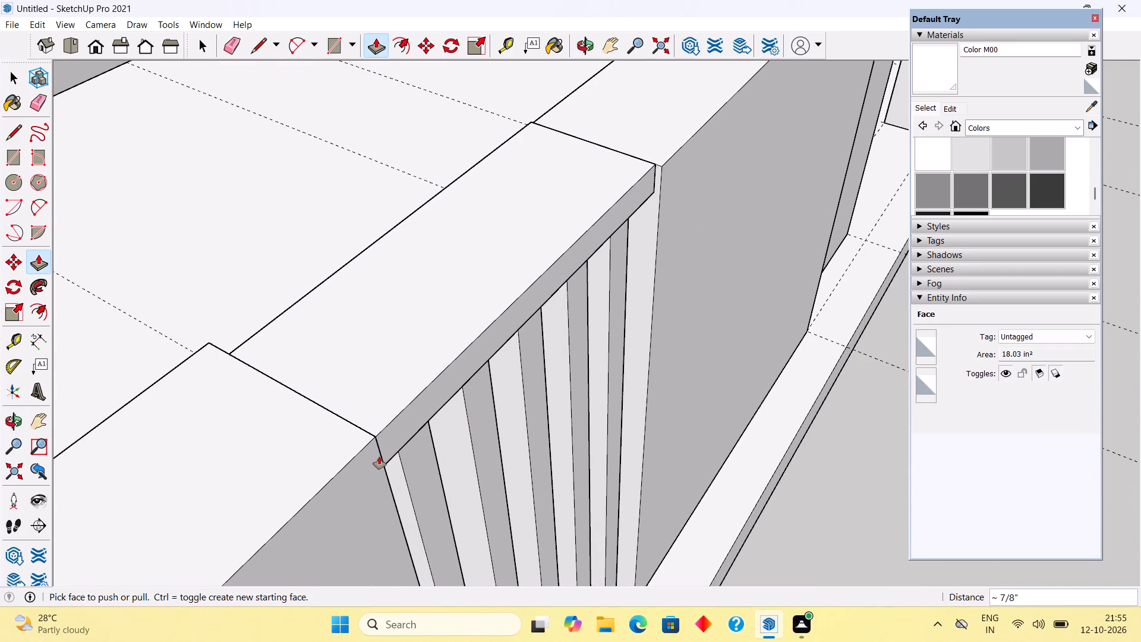
Make the whole cap above the slats a group.
key("space")
triple_click(418, 407)
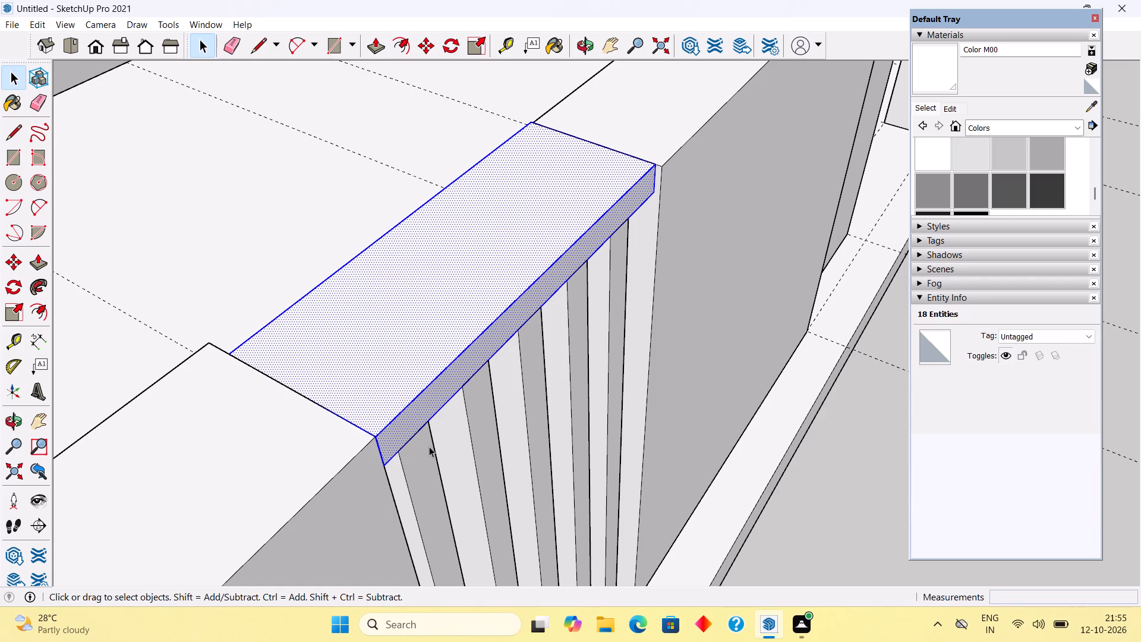
right_click(422, 408)
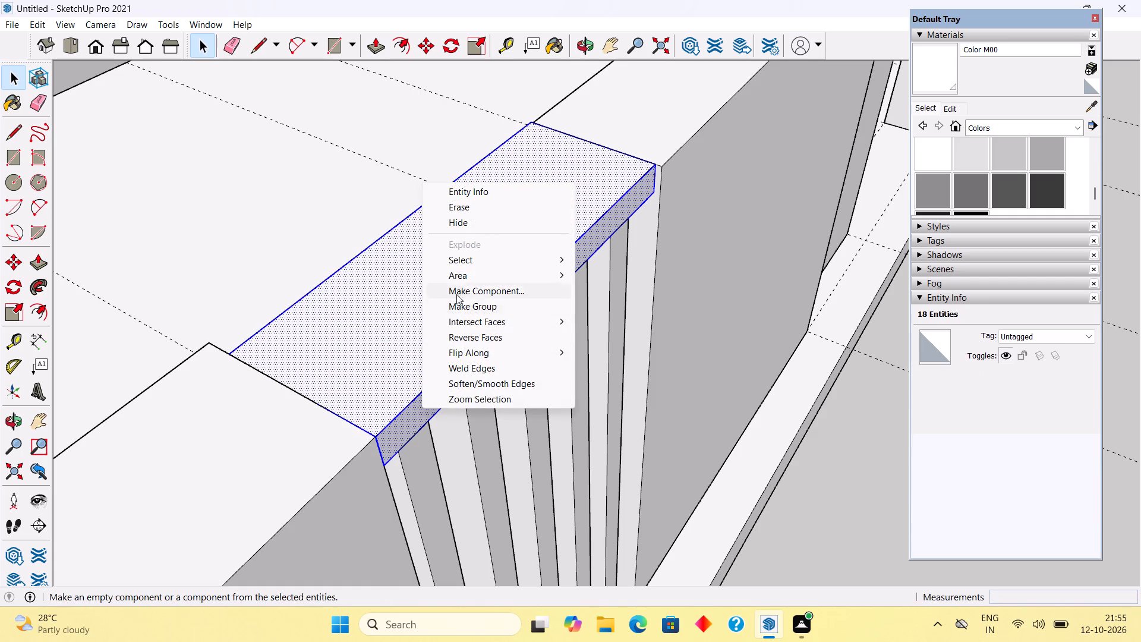
left_click(469, 307)
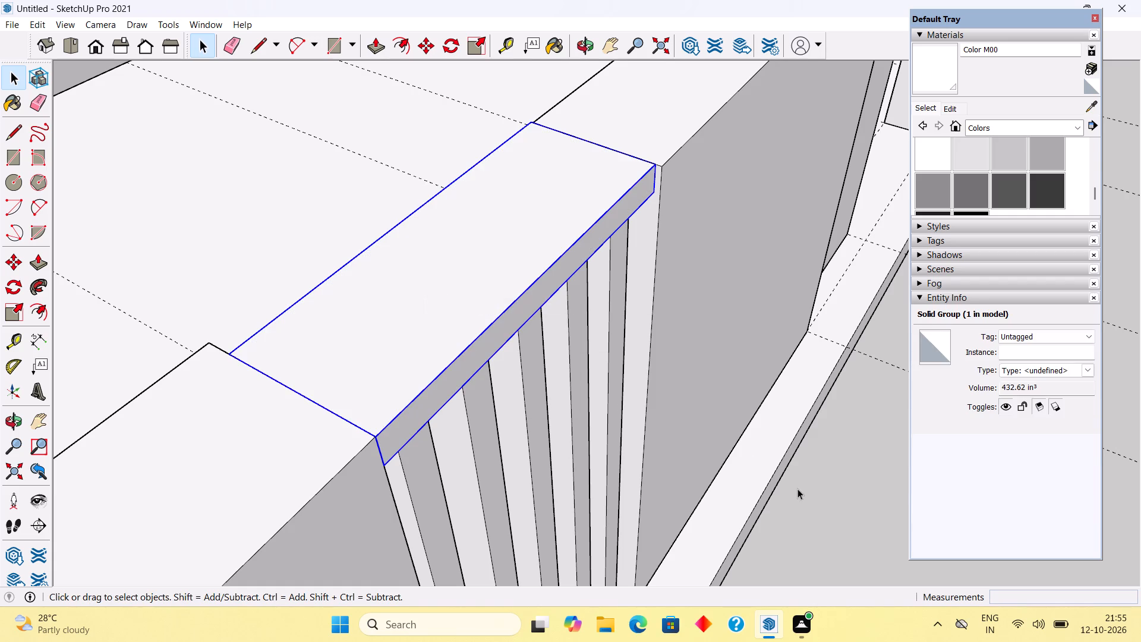
left_click(798, 490)
Extend the front face of the base slab outward 1' beyond the front boundary wall and leave the group.
scroll(750, 370, "down", 12)
middle_click_drag(776, 353, 521, 285)
scroll(520, 284, "down", 3)
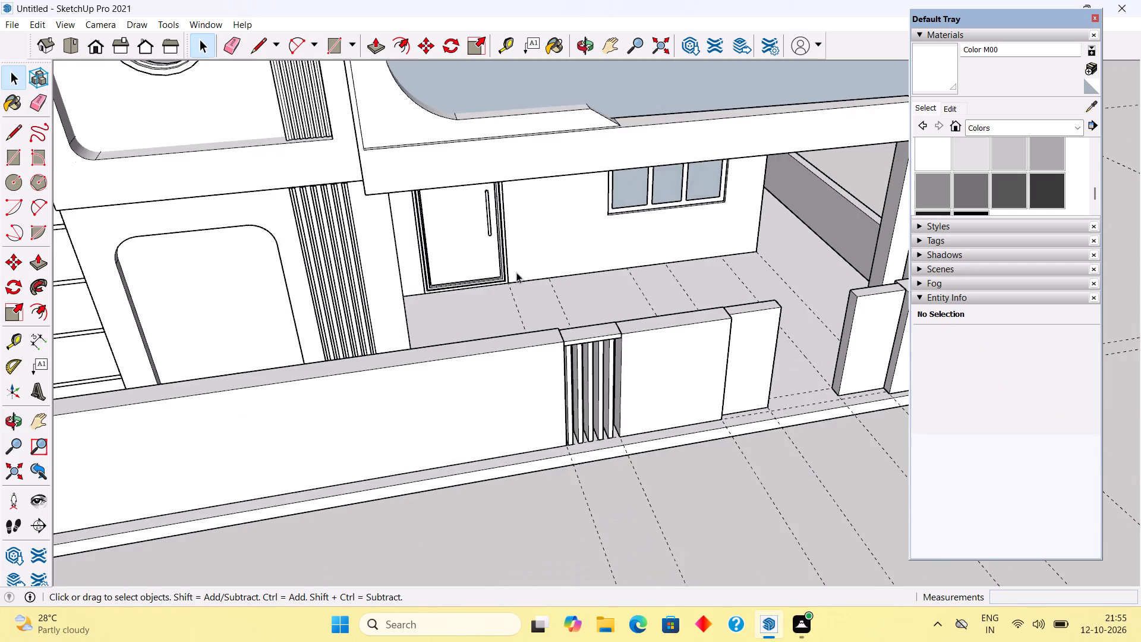
scroll(516, 272, "down", 6)
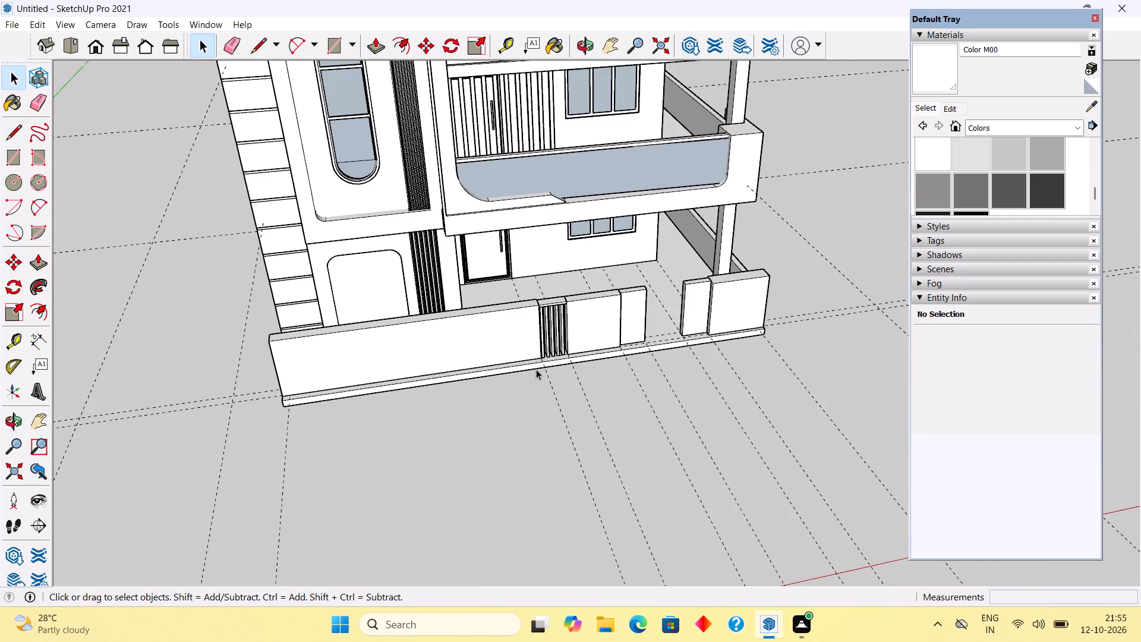
scroll(536, 369, "up", 4)
triple_click(533, 361)
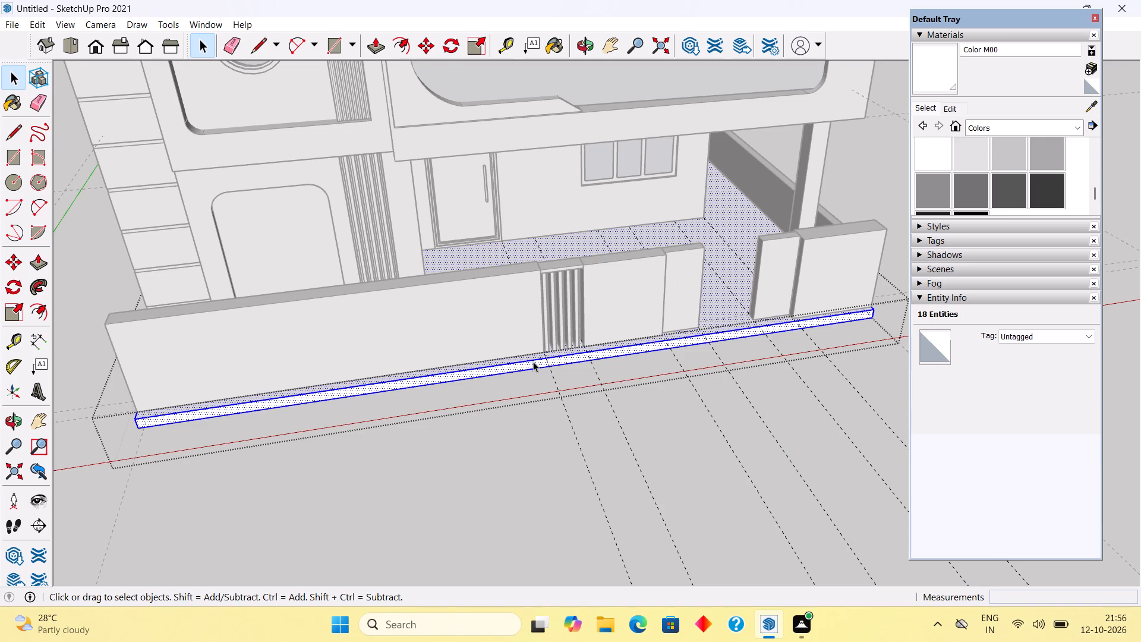
key("p")
left_click(533, 361)
key("1")
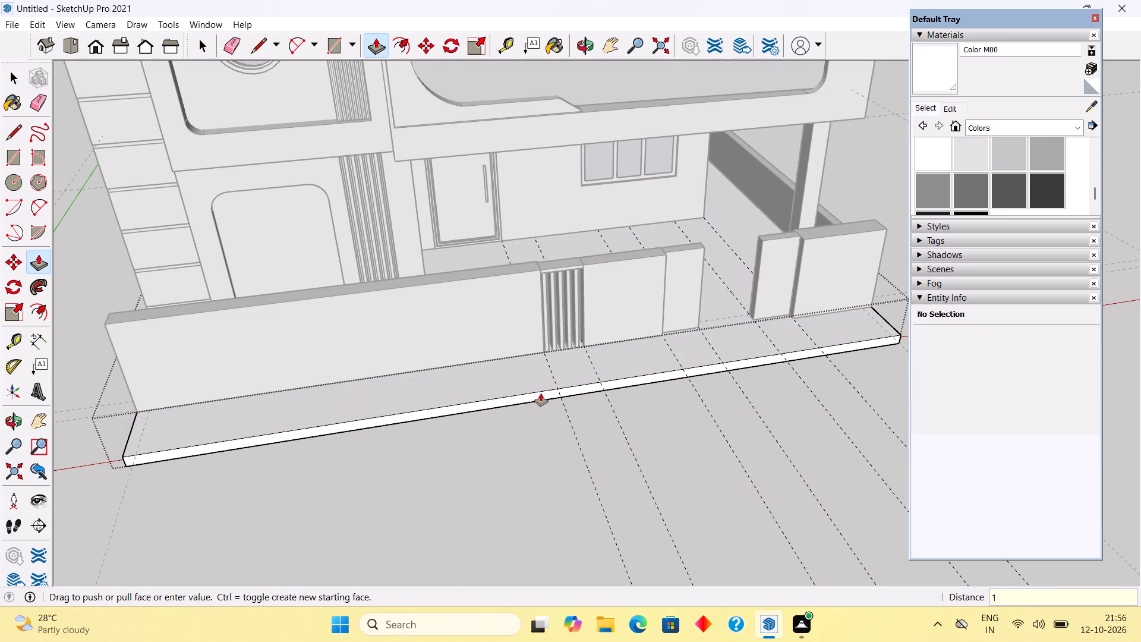
key("apostrophe")
key("Return")
key("space")
left_click(547, 476)
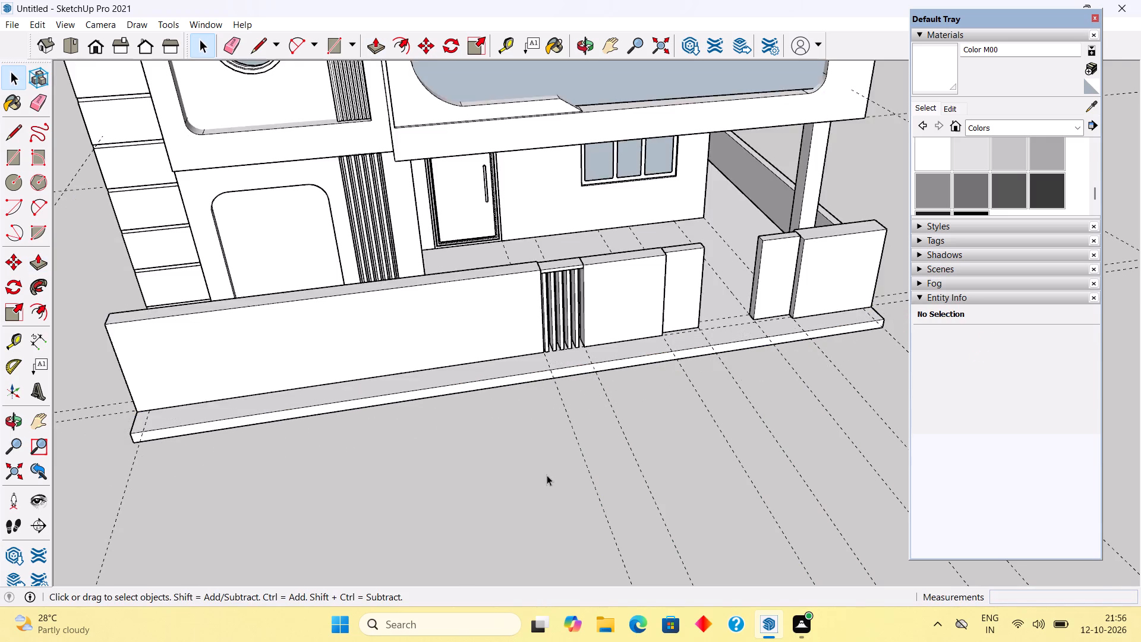
Delete all construction guides from the model.
scroll(575, 489, "down", 6)
middle_click_drag(559, 473, 502, 315)
scroll(502, 315, "down", 4)
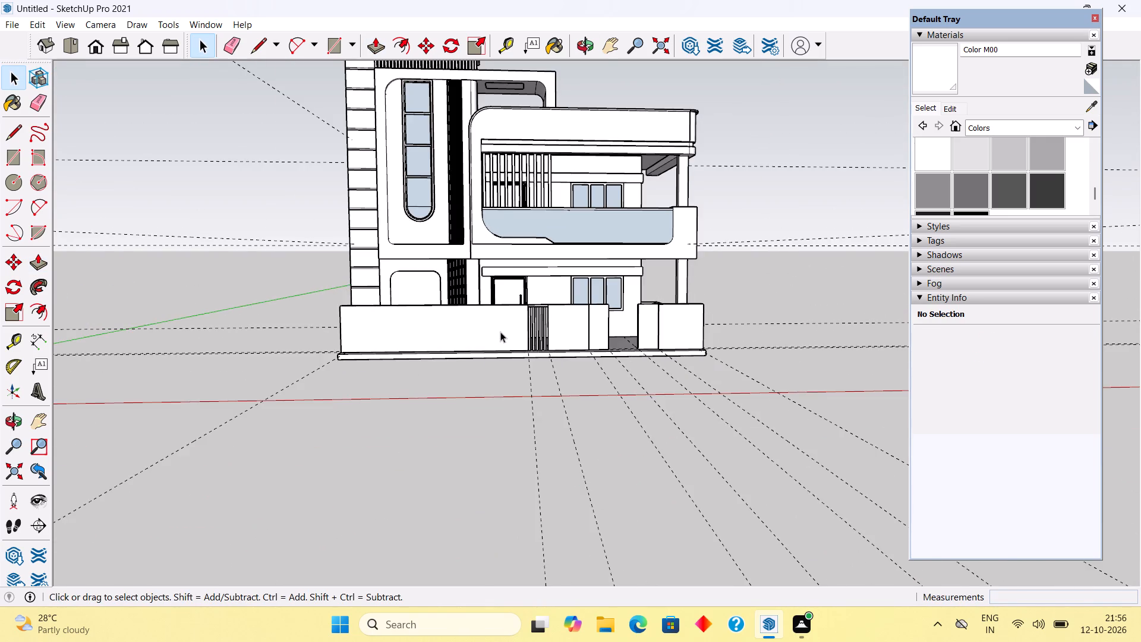
scroll(500, 338, "down", 4)
middle_click_drag(492, 395, 455, 393)
scroll(455, 393, "up", 2)
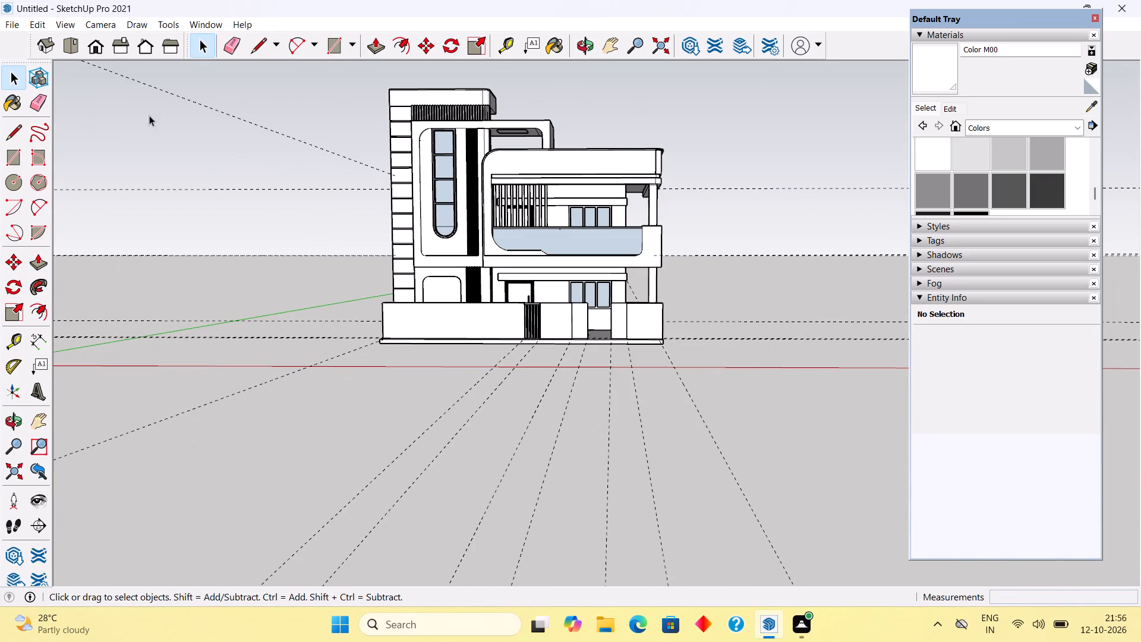
left_click(39, 23)
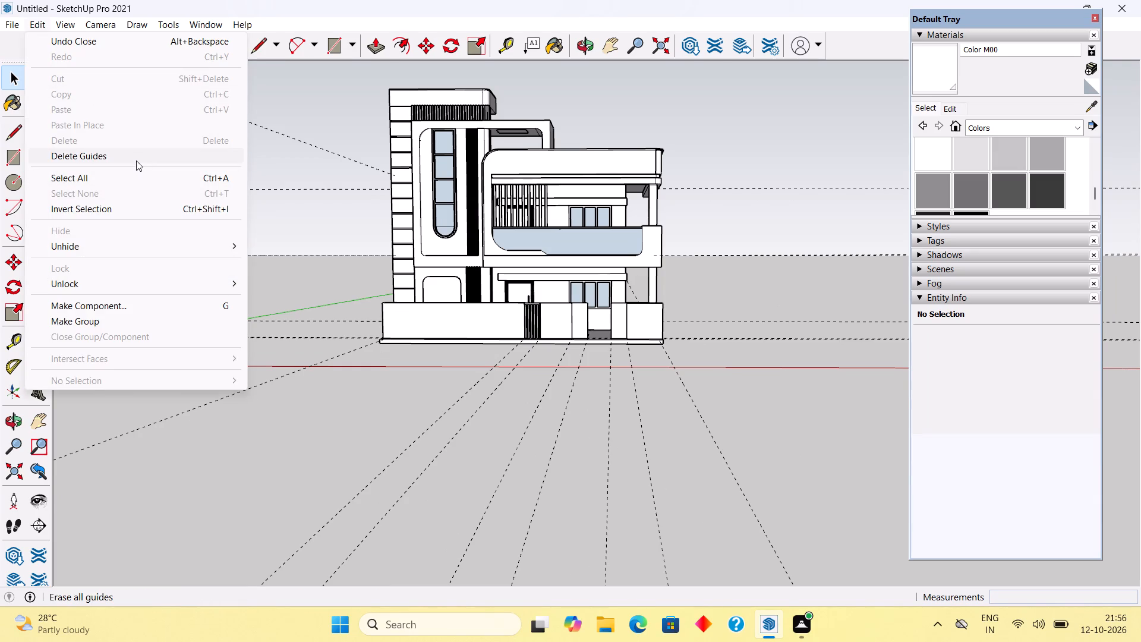
left_click(136, 160)
Examine the house from the front, side, rear and above, including the boundary wall and the front elevation details.
scroll(260, 285, "up", 1)
scroll(260, 285, "down", 1)
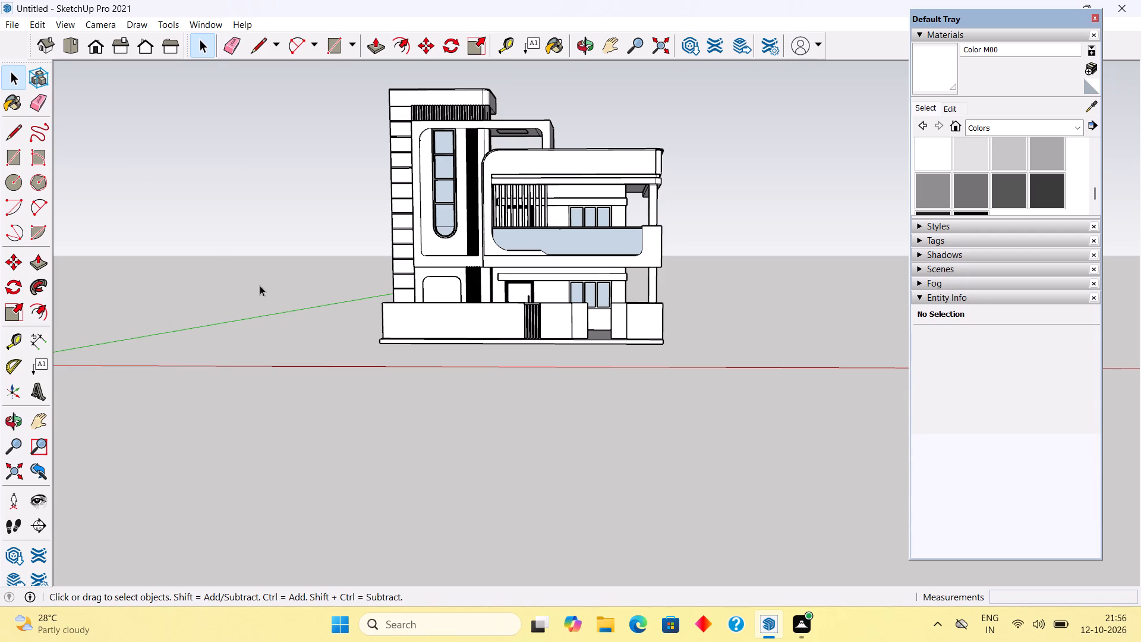
middle_click_drag(570, 302, 573, 344)
middle_click_drag(573, 344, 588, 406)
middle_click_drag(594, 325, 607, 417)
scroll(614, 427, "up", 1)
scroll(591, 313, "up", 3)
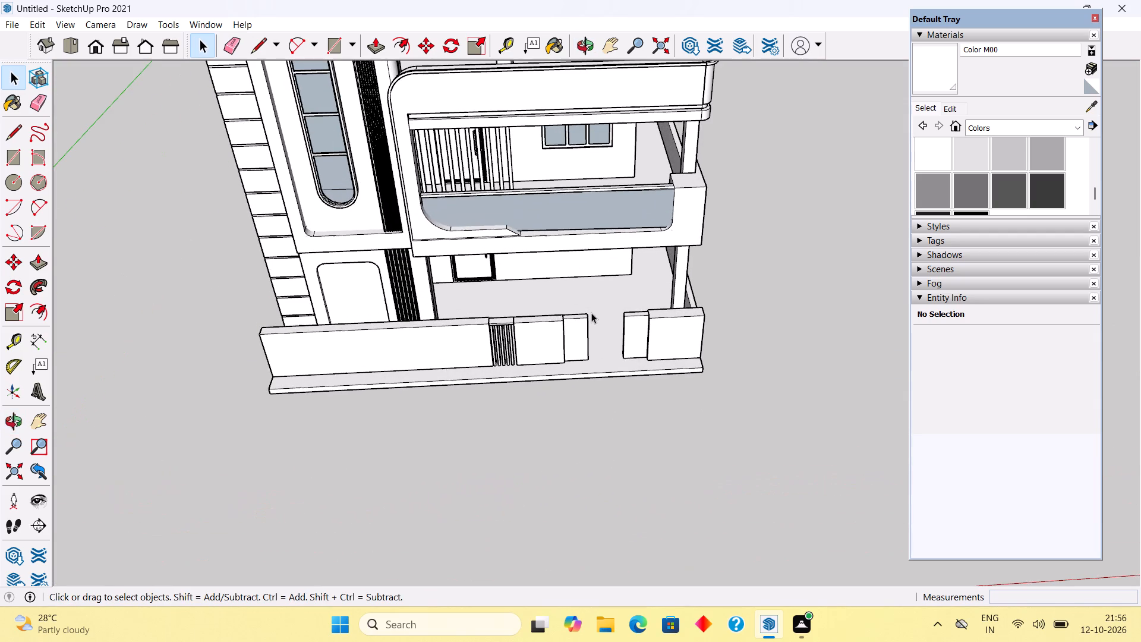
scroll(510, 236, "down", 7)
middle_click_drag(539, 288, 570, 171)
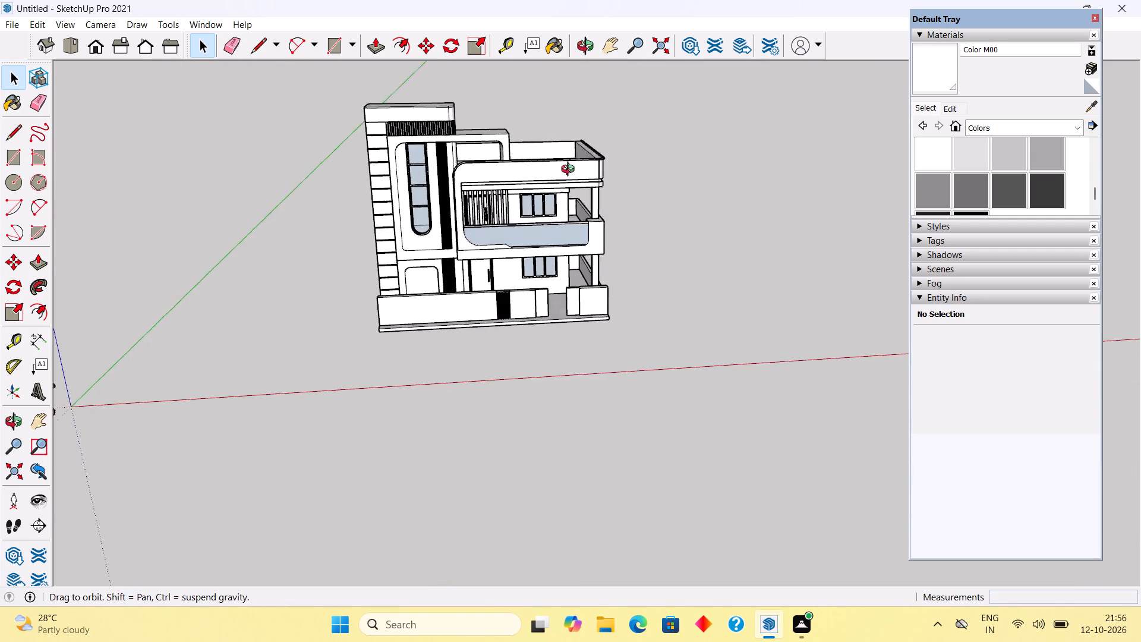
middle_click_drag(570, 171, 570, 164)
scroll(365, 96, "up", 5)
scroll(475, 247, "up", 1)
middle_click_drag(453, 181, 433, 137)
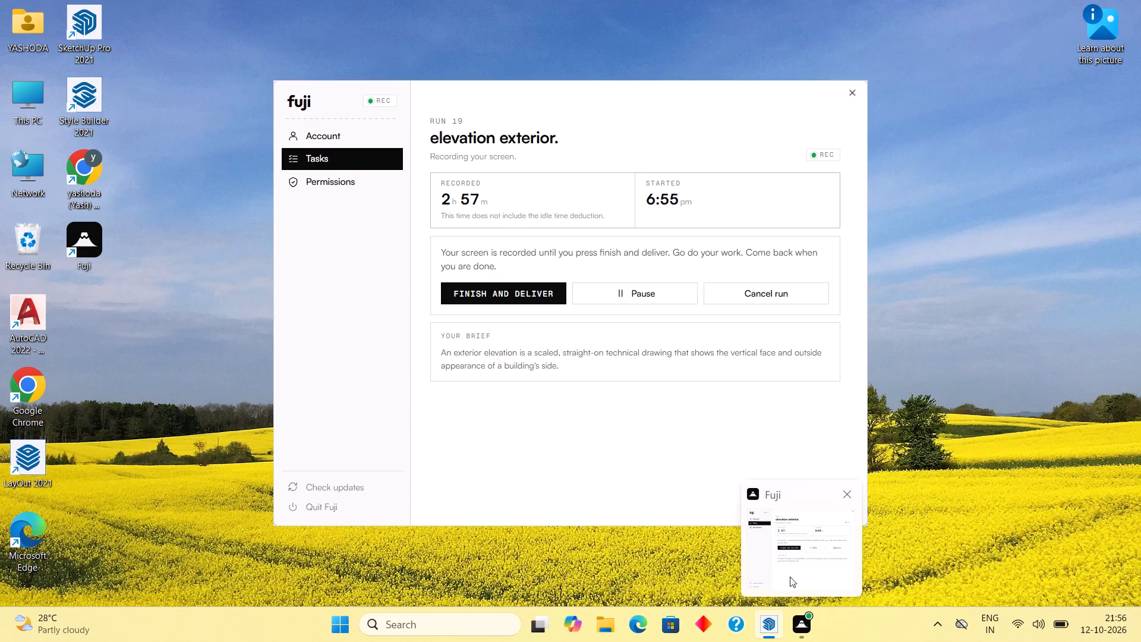
scroll(430, 410, "up", 3)
scroll(430, 410, "down", 5)
scroll(430, 410, "up", 5)
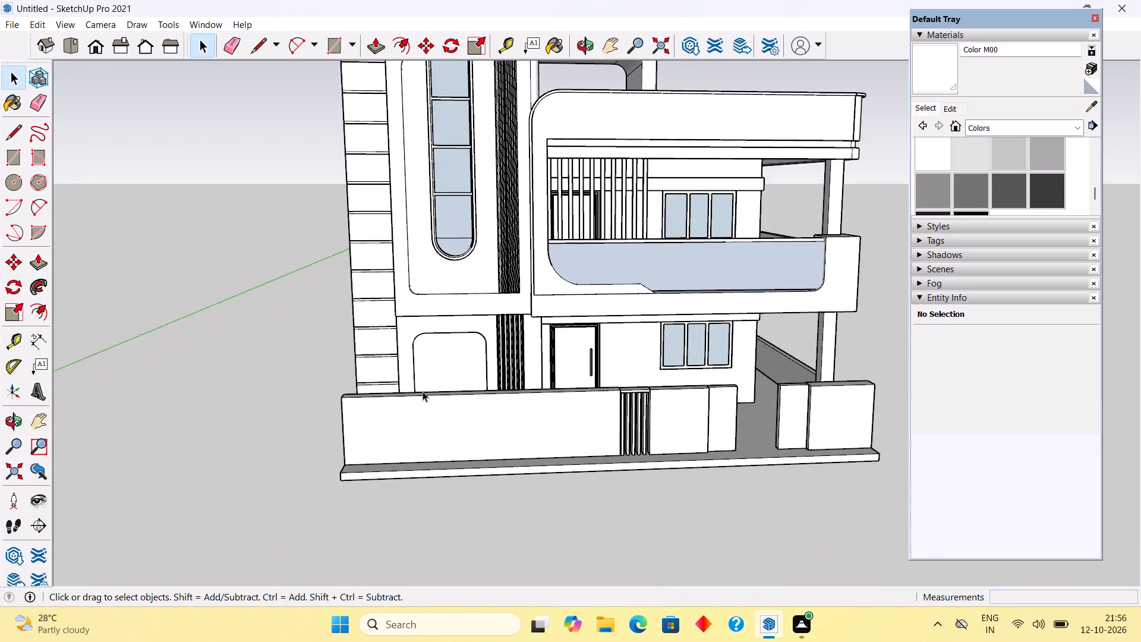
scroll(423, 391, "up", 4)
middle_click_drag(423, 394, 543, 449)
scroll(543, 449, "down", 9)
middle_click_drag(453, 416, 487, 426)
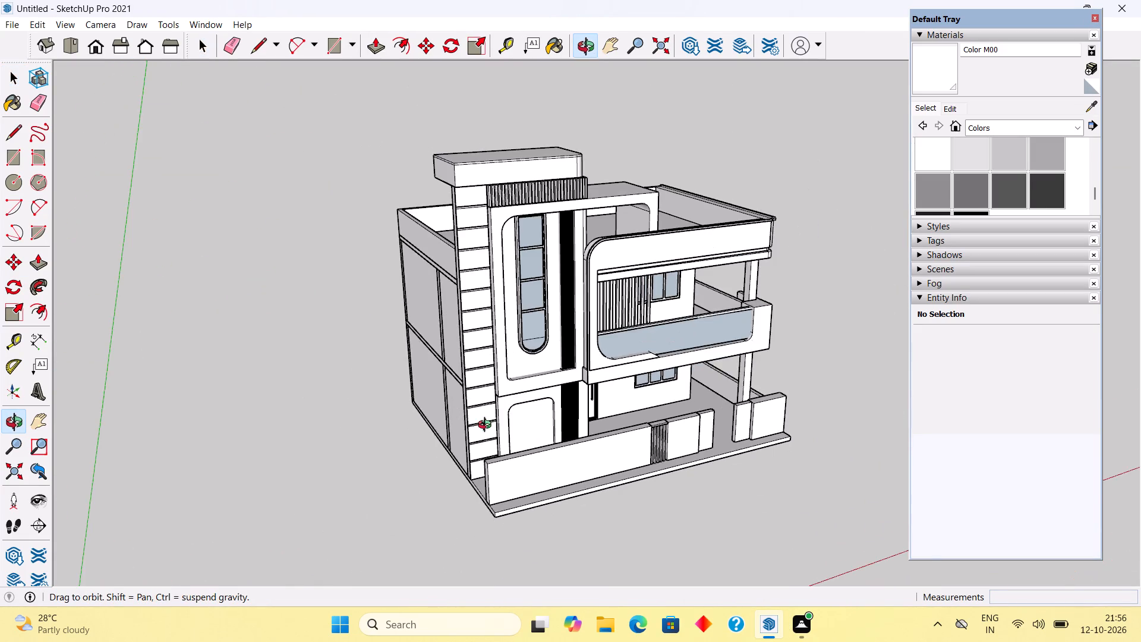
middle_click_drag(487, 426, 1121, 468)
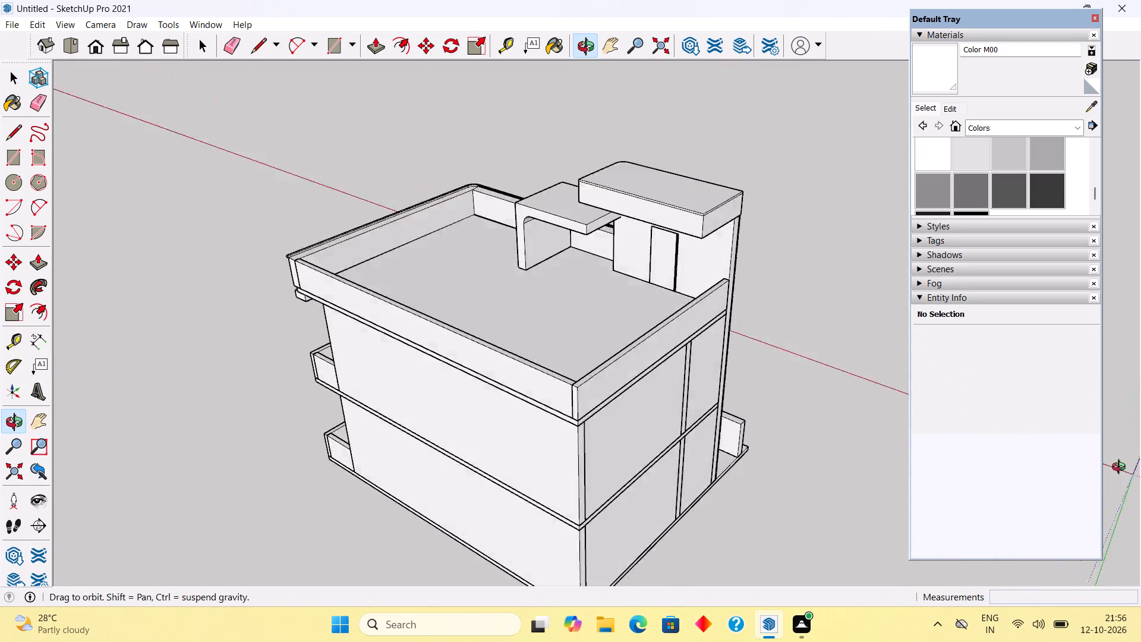
middle_click_drag(1121, 468, 1072, 443)
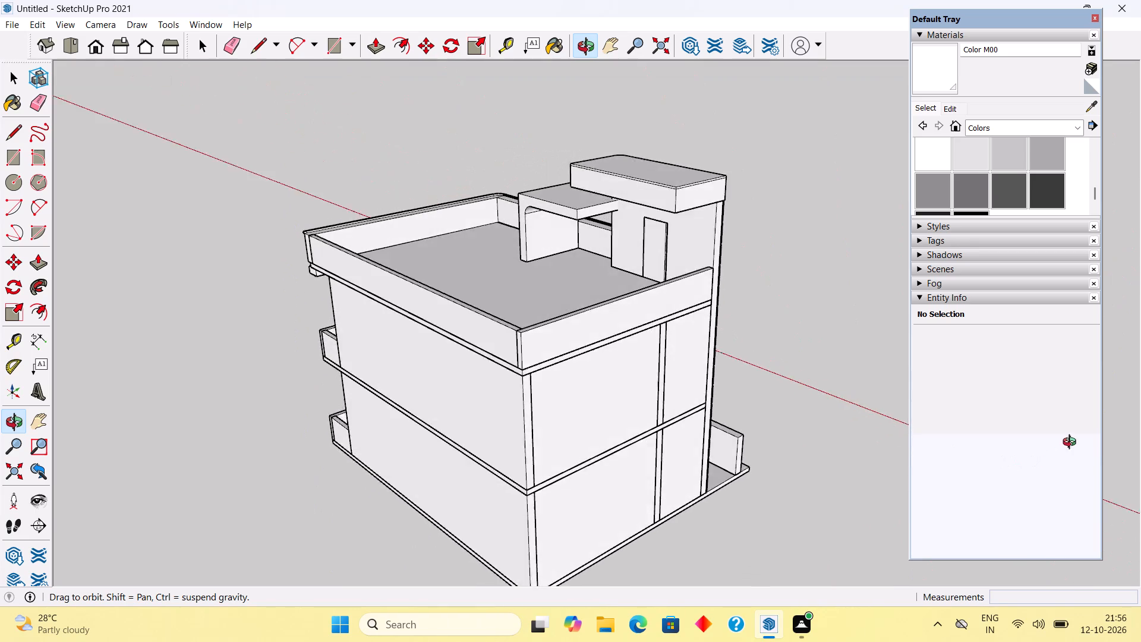
middle_click_drag(1072, 443, 565, 448)
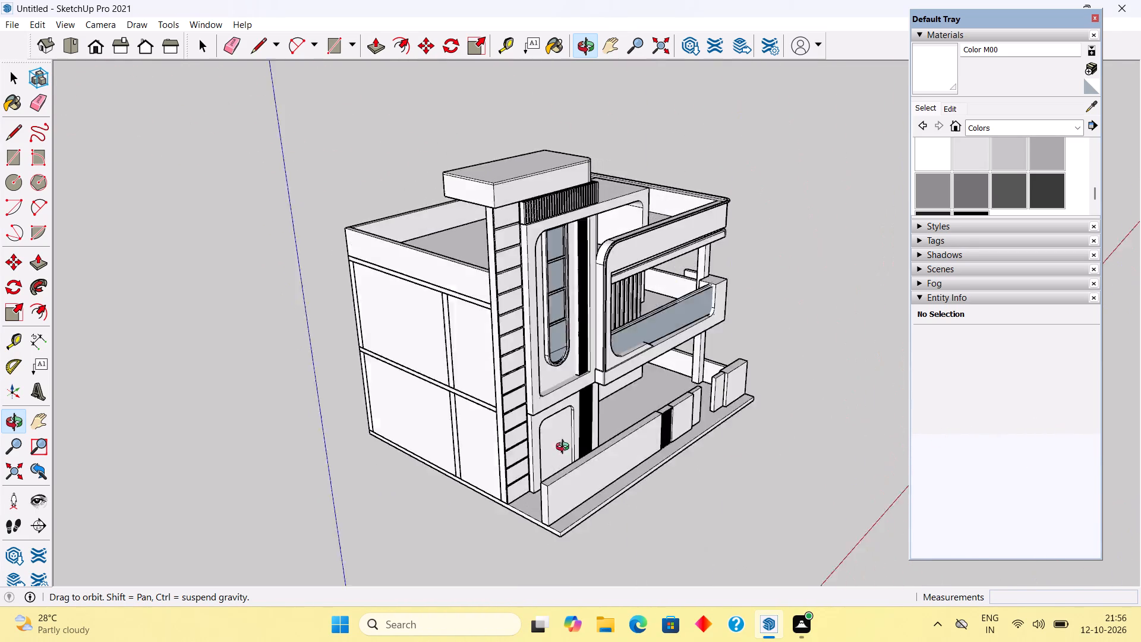
middle_click_drag(565, 448, 314, 423)
scroll(323, 394, "up", 1)
scroll(573, 390, "up", 4)
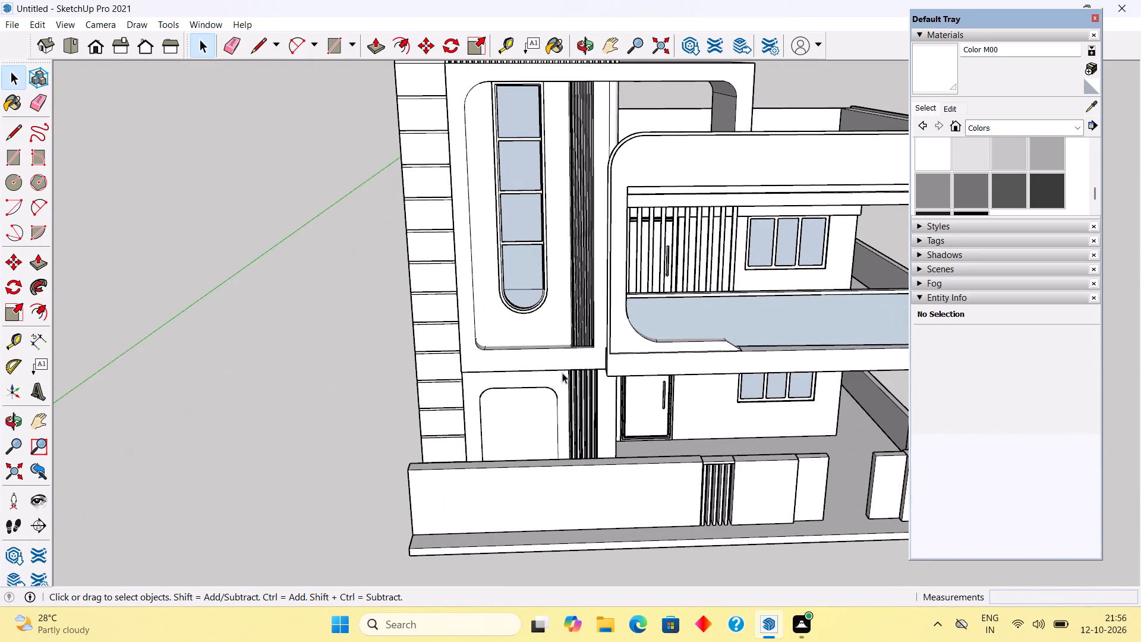
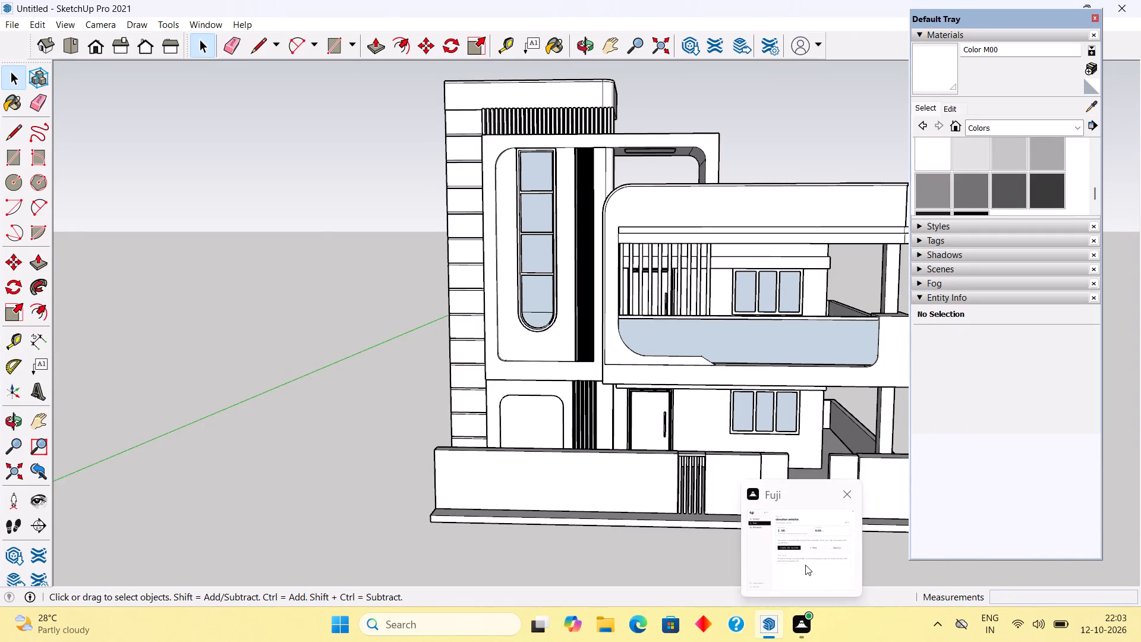
Examine the house's front elevation from slightly different angles and distances.
scroll(479, 263, "down", 5)
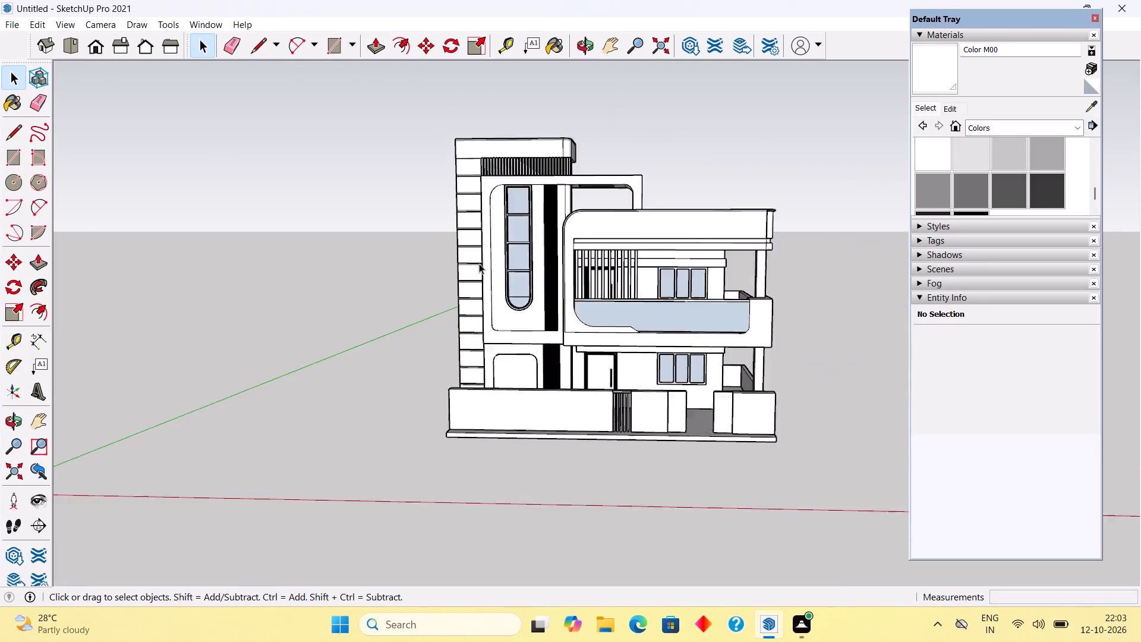
scroll(479, 263, "down", 1)
scroll(872, 190, "up", 4)
middle_click_drag(364, 314, 511, 302)
scroll(513, 302, "up", 1)
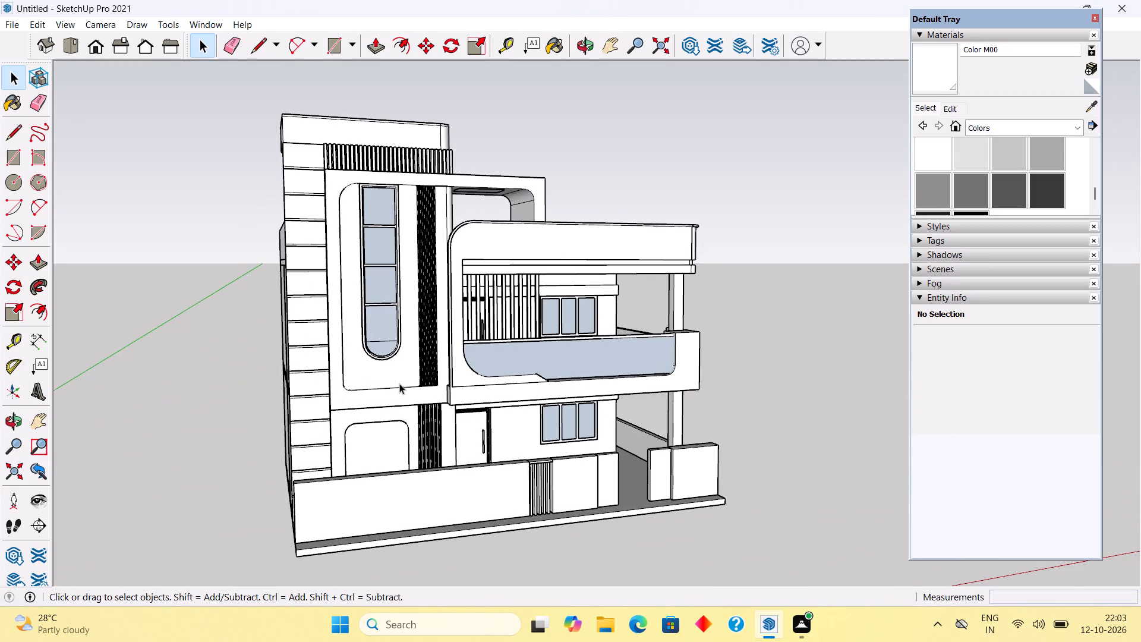
middle_click_drag(399, 384, 329, 355)
scroll(329, 355, "up", 3)
scroll(329, 355, "down", 2)
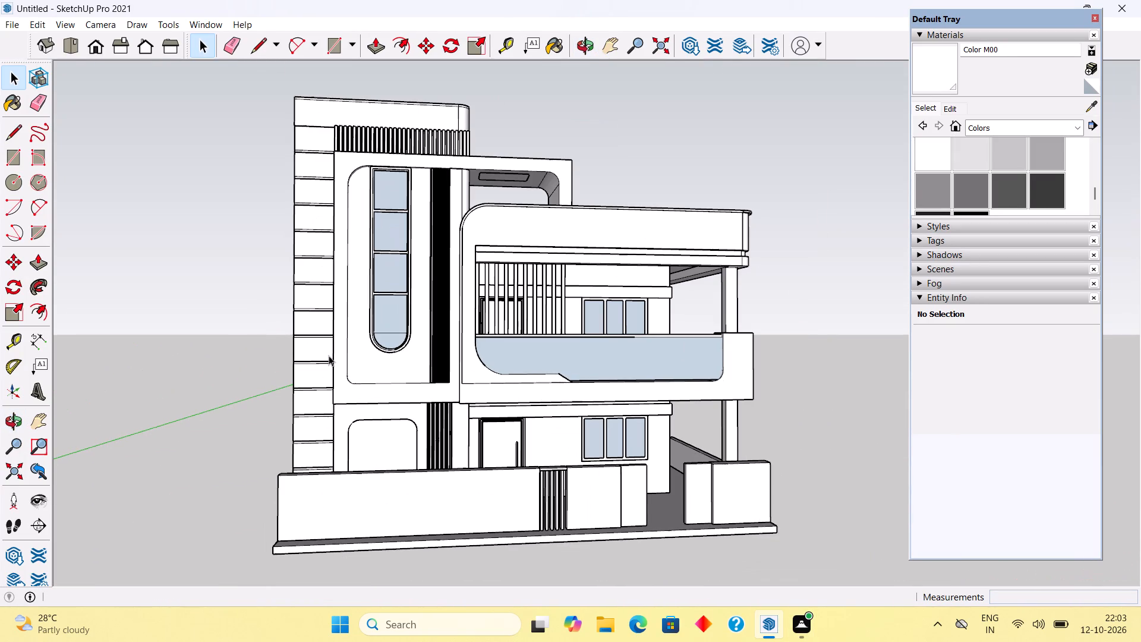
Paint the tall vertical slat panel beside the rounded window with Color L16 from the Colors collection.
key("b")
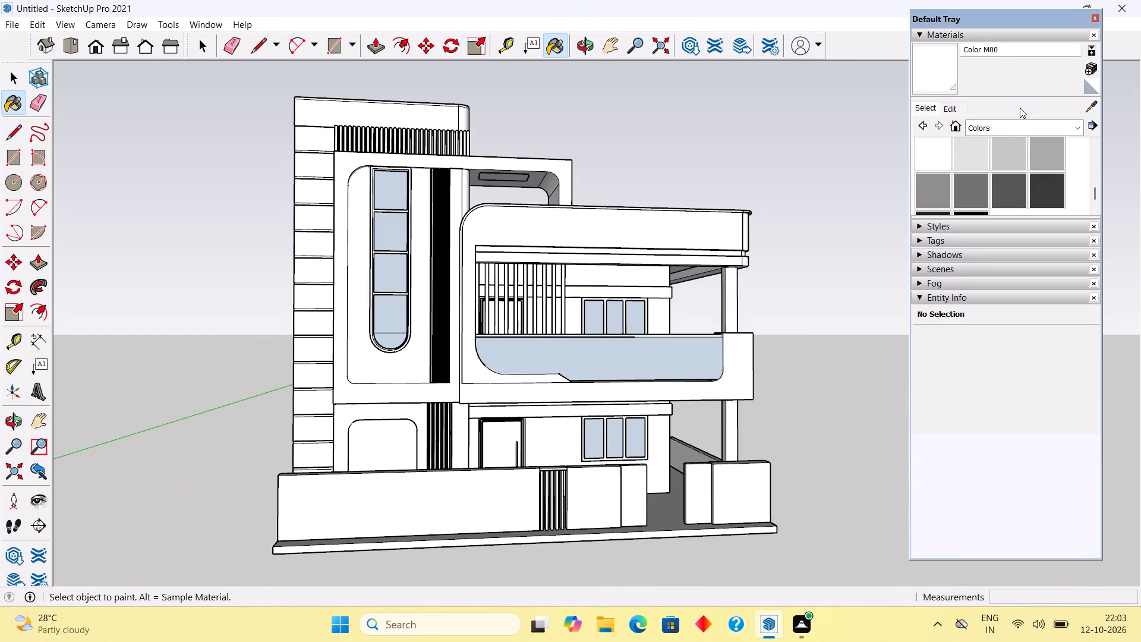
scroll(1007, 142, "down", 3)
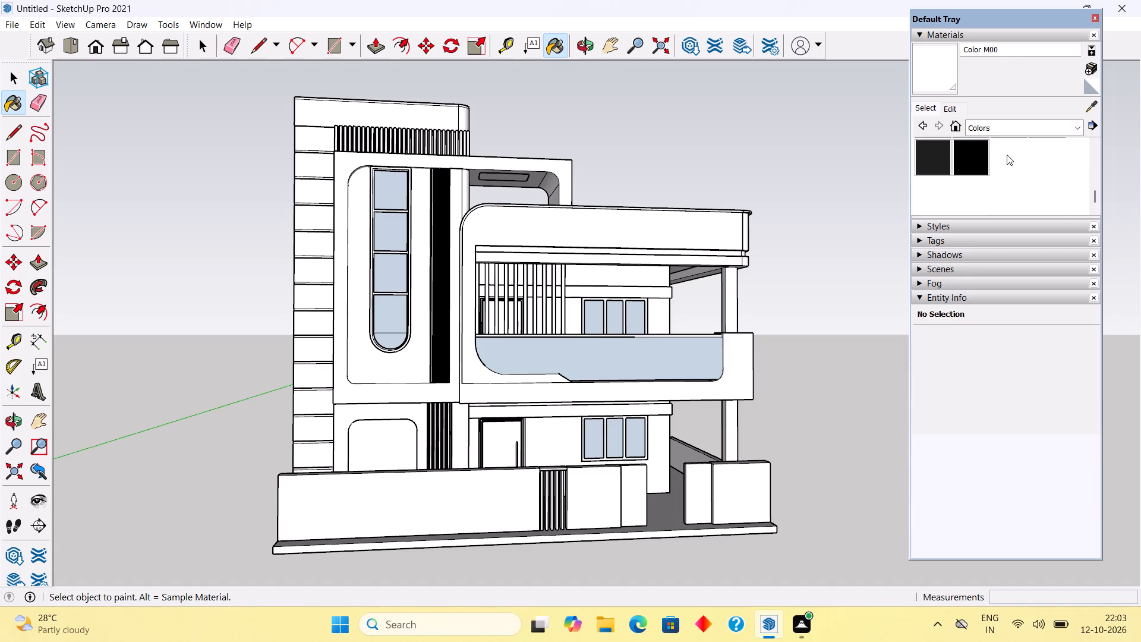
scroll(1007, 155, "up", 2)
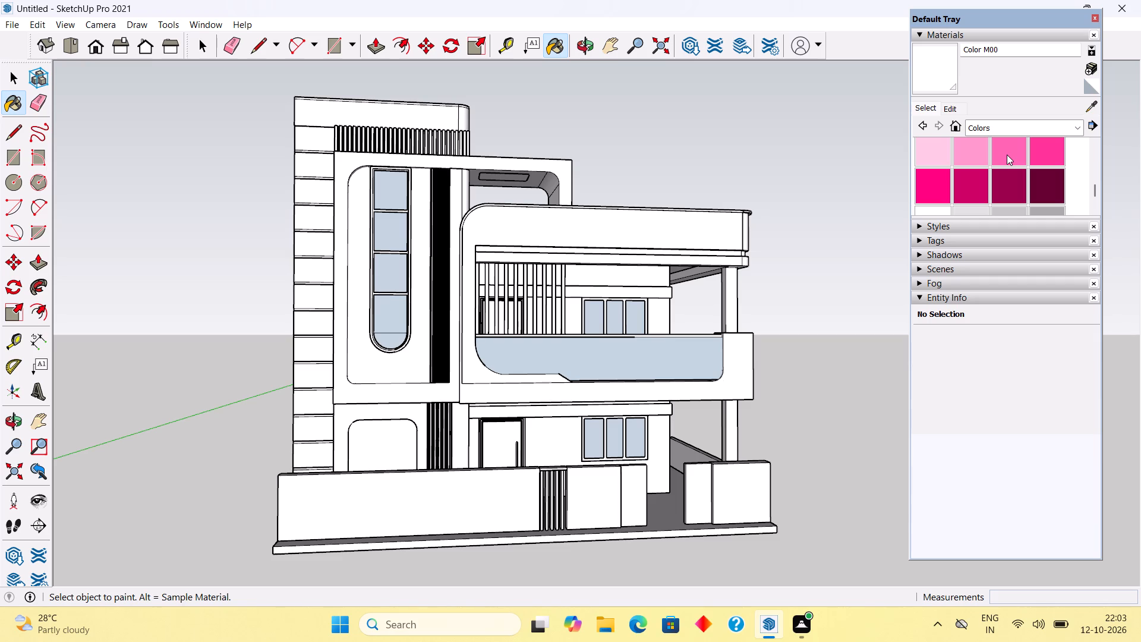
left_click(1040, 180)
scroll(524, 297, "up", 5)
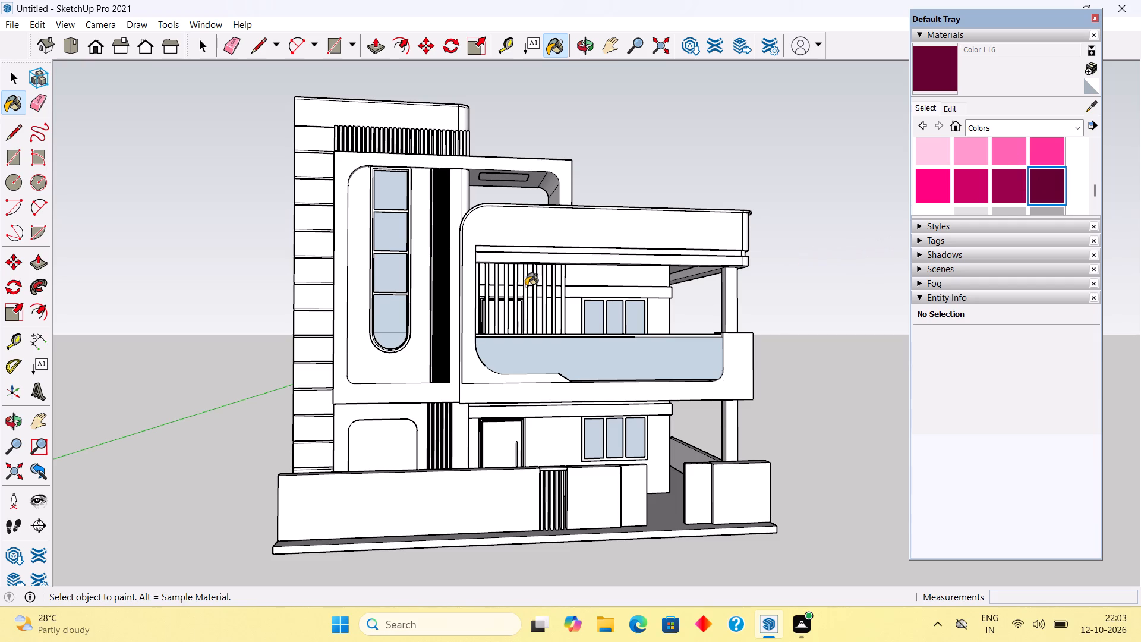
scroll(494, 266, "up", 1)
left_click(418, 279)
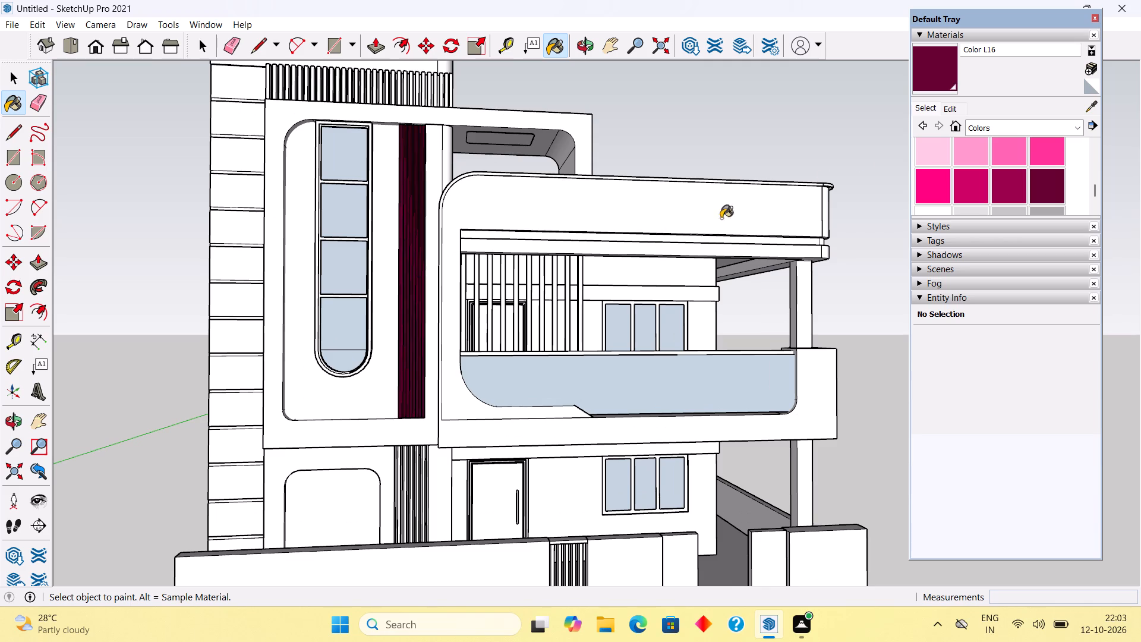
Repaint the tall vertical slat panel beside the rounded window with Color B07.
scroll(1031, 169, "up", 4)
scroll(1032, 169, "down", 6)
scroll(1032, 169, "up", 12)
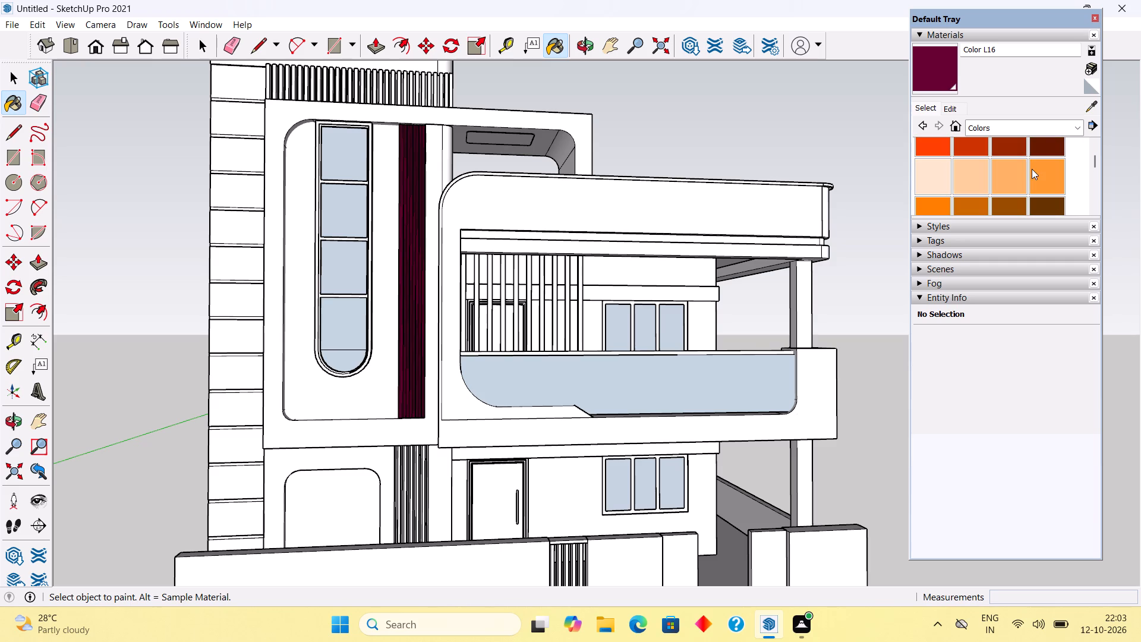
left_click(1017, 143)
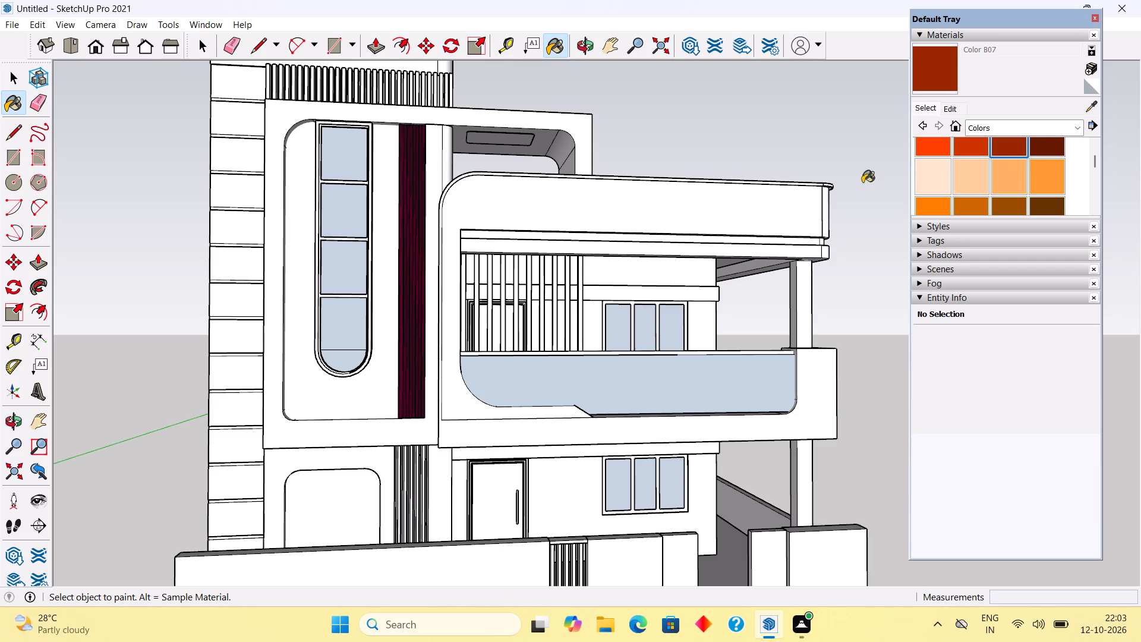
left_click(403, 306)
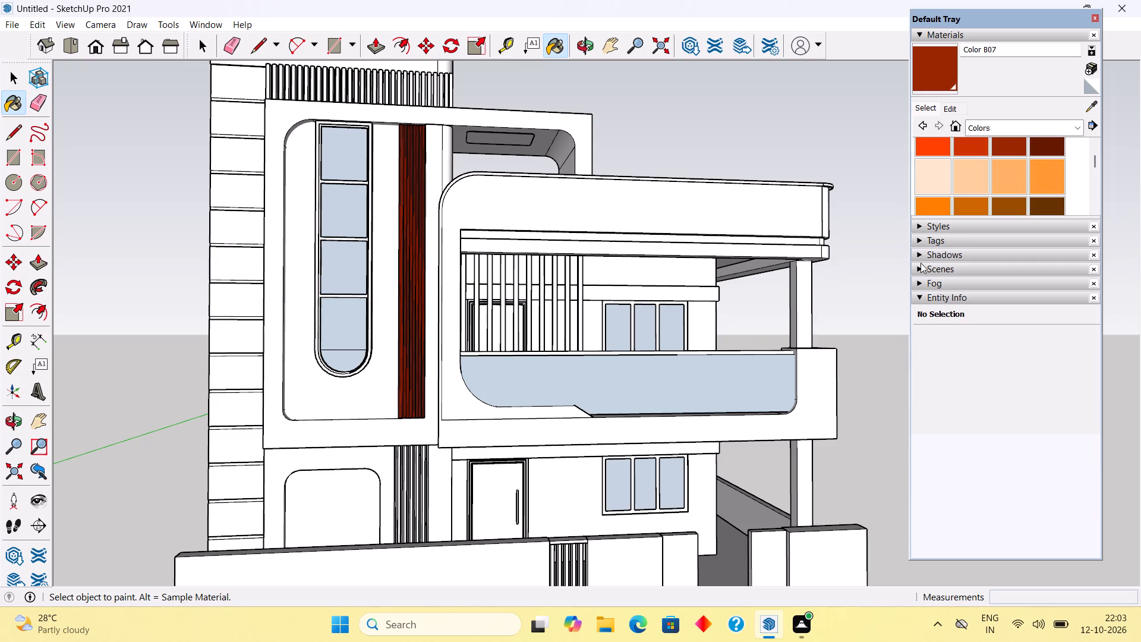
Paint the tall vertical slat panel beside the rounded window with the dark brown Color B08.
left_click(1048, 145)
left_click(418, 343)
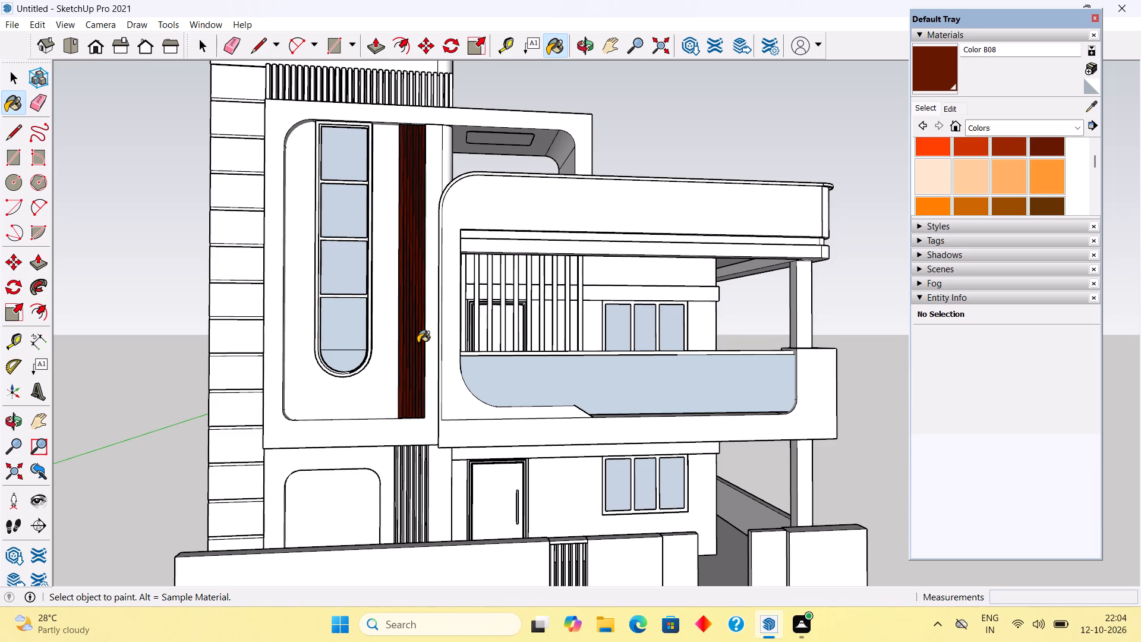
Paint the frame of the upper-floor three-pane window black with Color M09.
scroll(1051, 155, "down", 10)
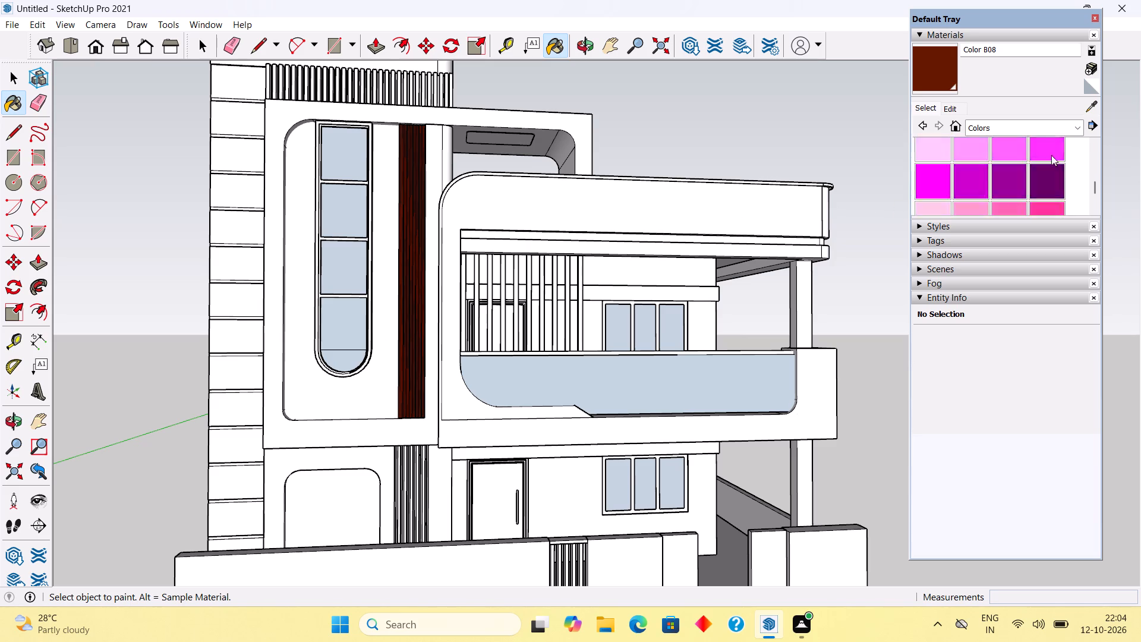
scroll(1051, 155, "down", 2)
left_click(981, 155)
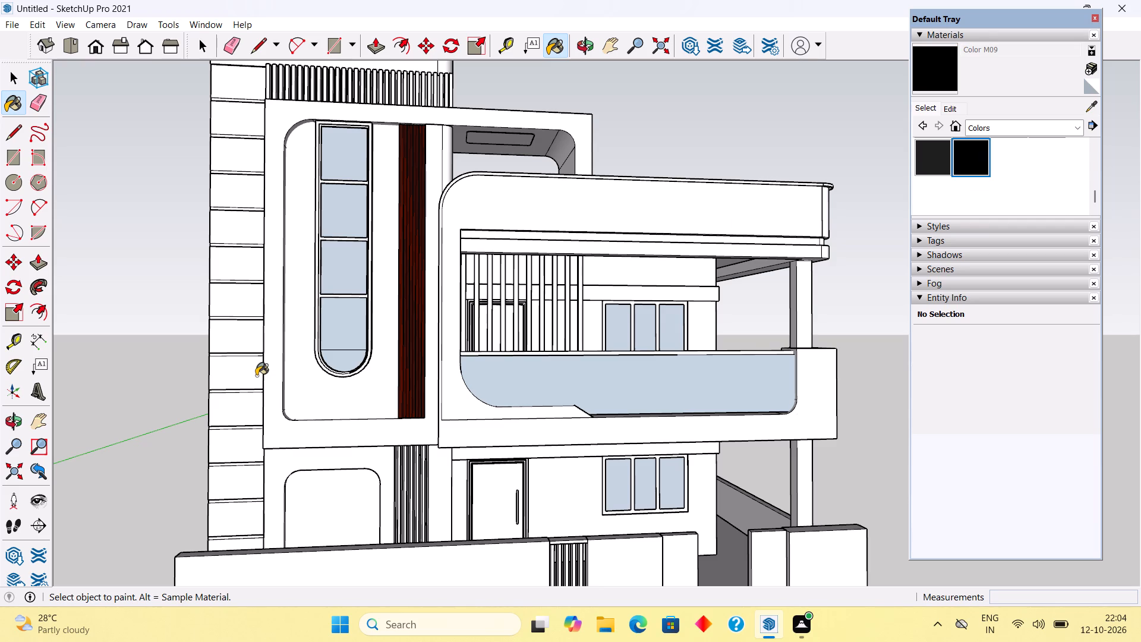
scroll(655, 296, "up", 10)
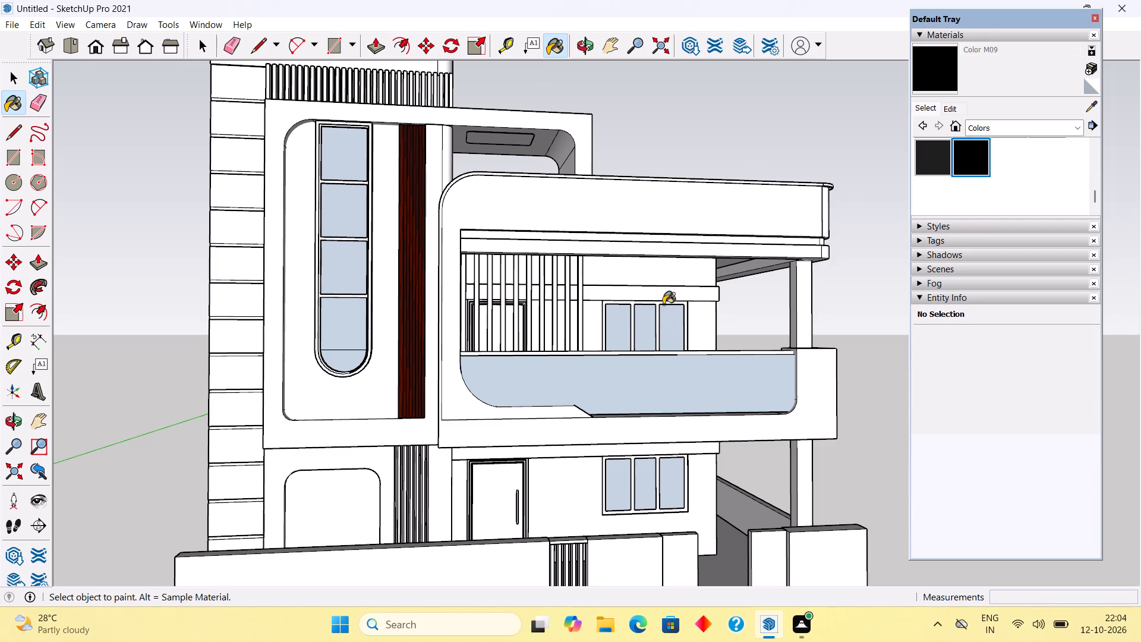
scroll(663, 304, "up", 10)
left_click(653, 306)
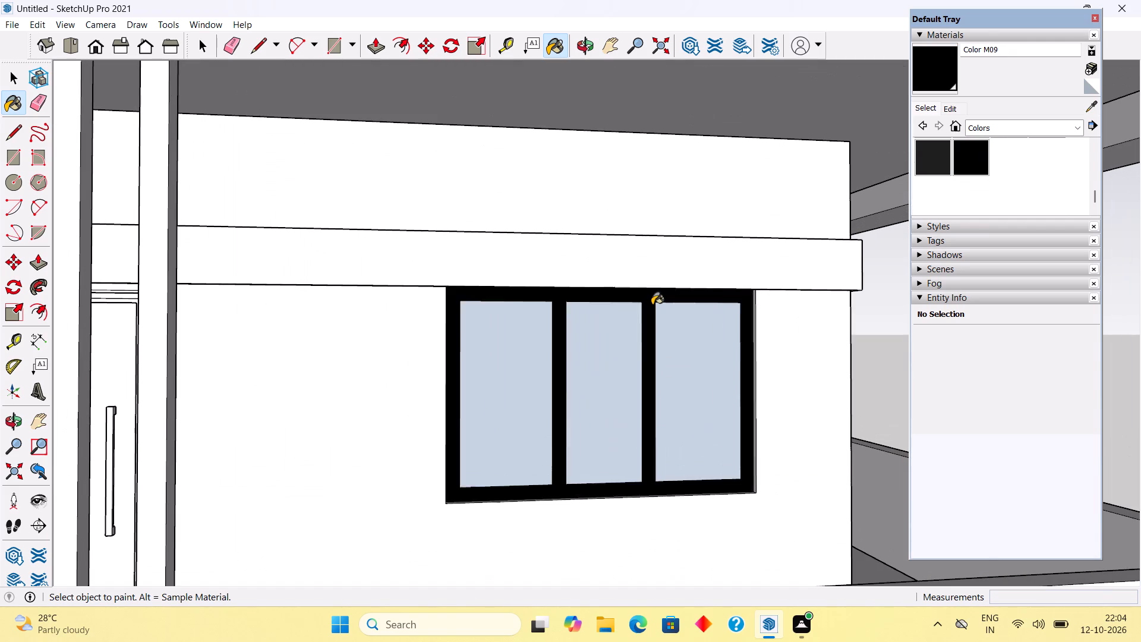
Paint the frame of the ground-floor three-pane window black with Color M09, leaving its glass panes unpainted.
scroll(652, 305, "down", 14)
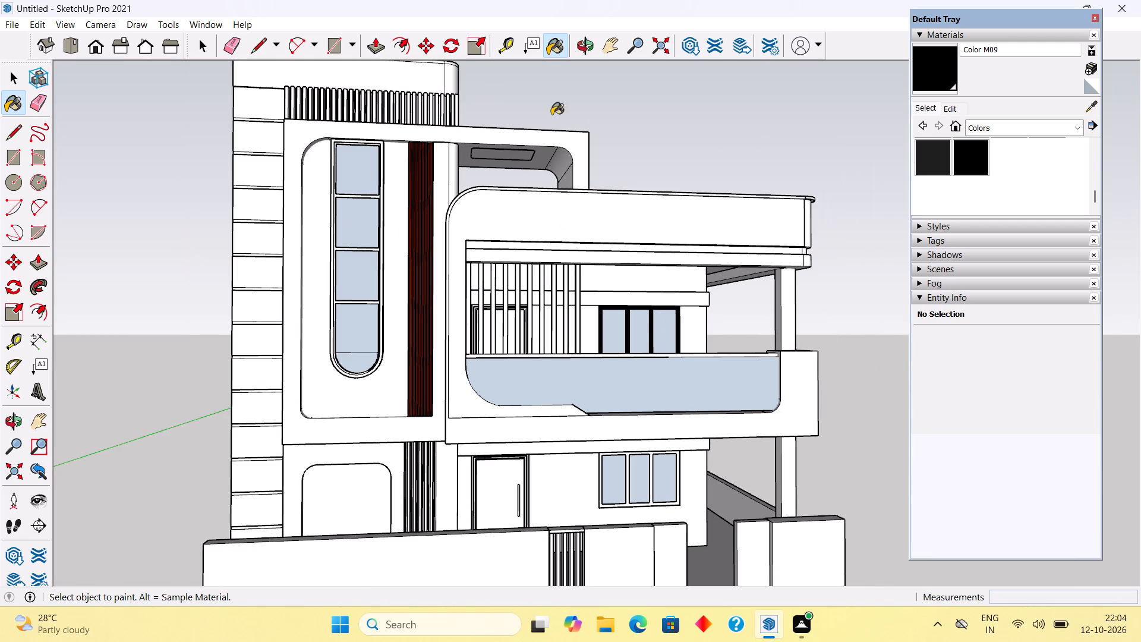
scroll(624, 471, "up", 11)
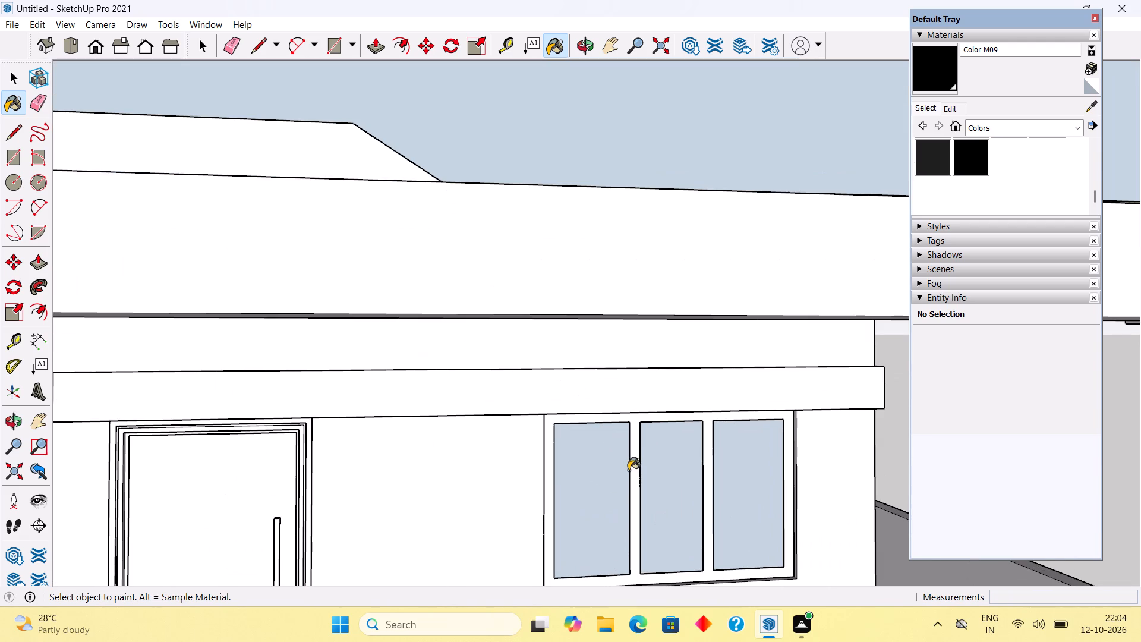
left_click(630, 468)
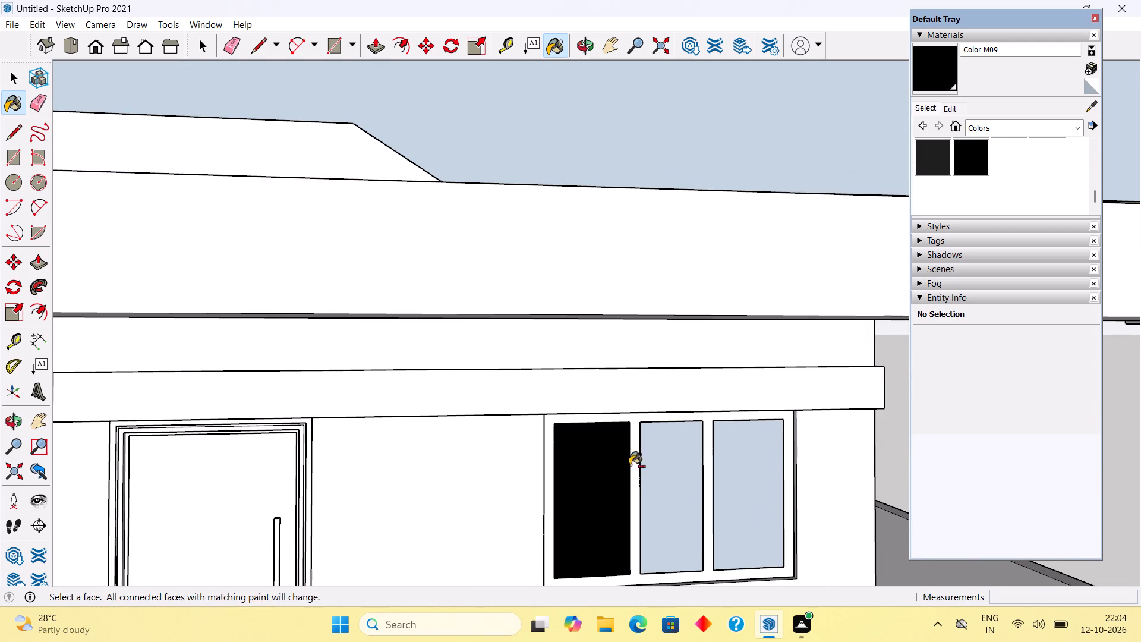
key("ctrl+z")
left_click(638, 462)
scroll(638, 461, "down", 12)
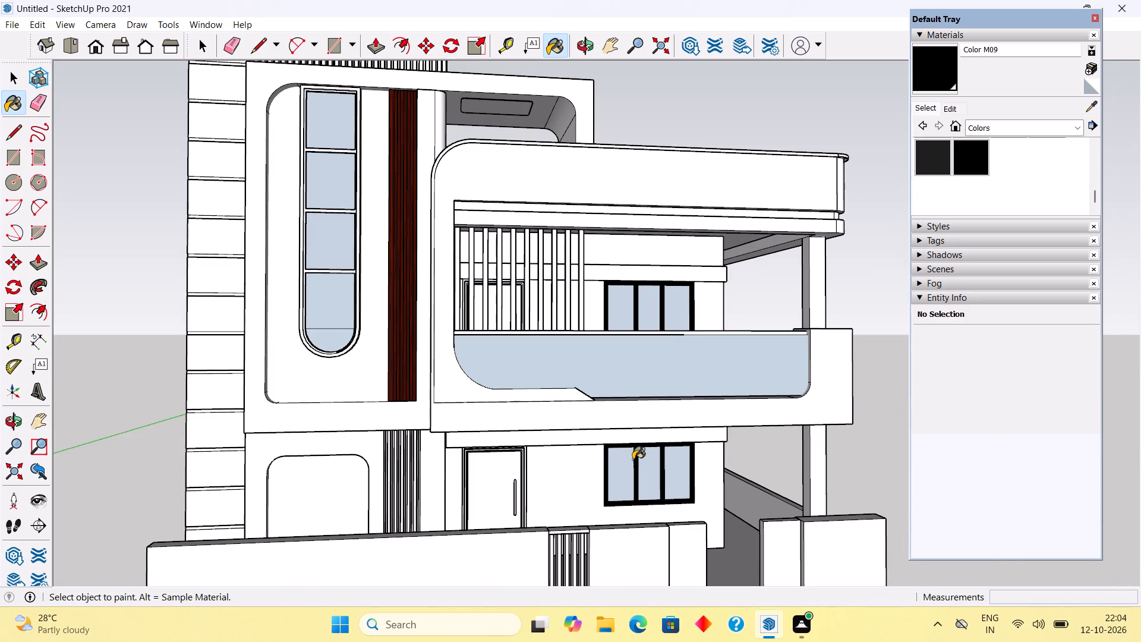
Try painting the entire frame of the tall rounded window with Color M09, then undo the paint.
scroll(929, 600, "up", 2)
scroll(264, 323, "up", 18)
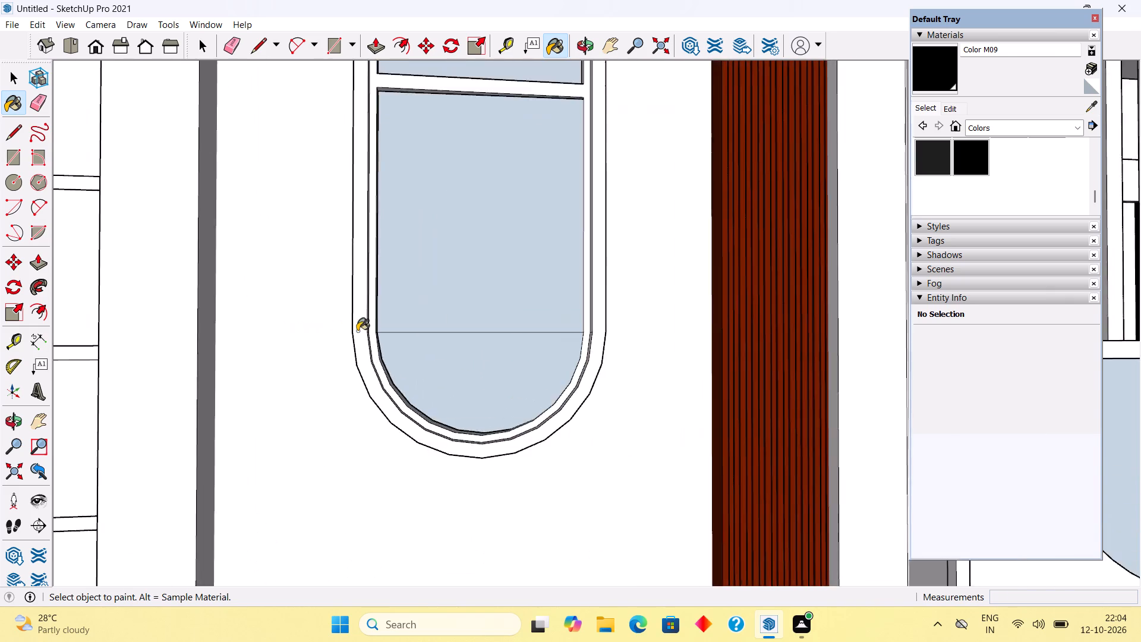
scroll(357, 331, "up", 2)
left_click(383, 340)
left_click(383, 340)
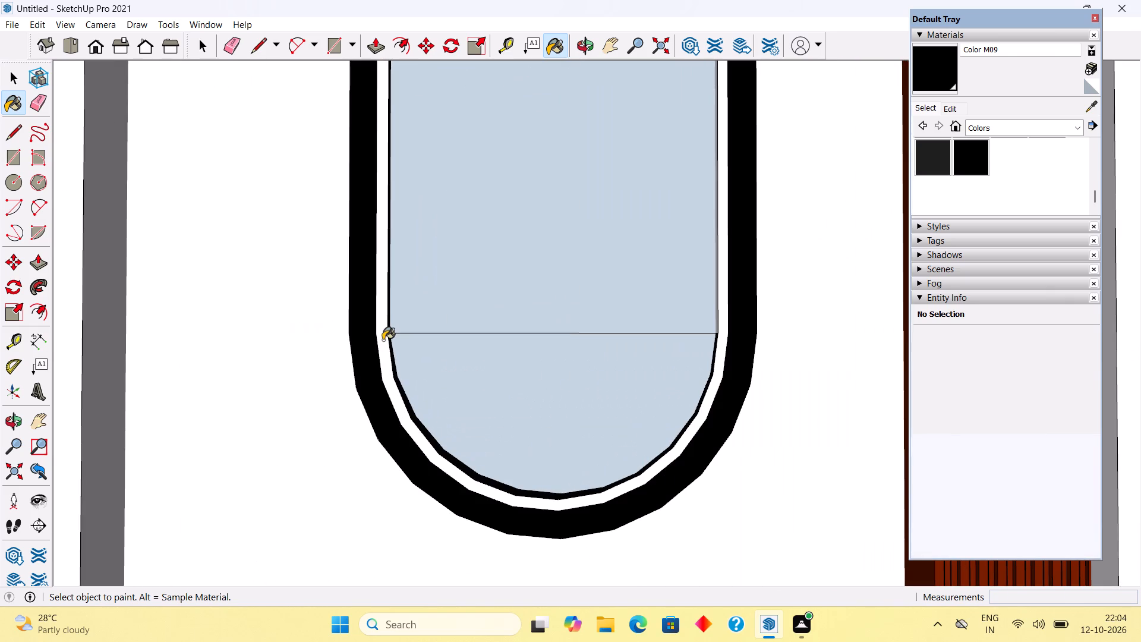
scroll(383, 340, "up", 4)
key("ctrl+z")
Inside the tall rounded window's group, select only the inner frame face with its crossbars and paint it black with Color M09.
key("space")
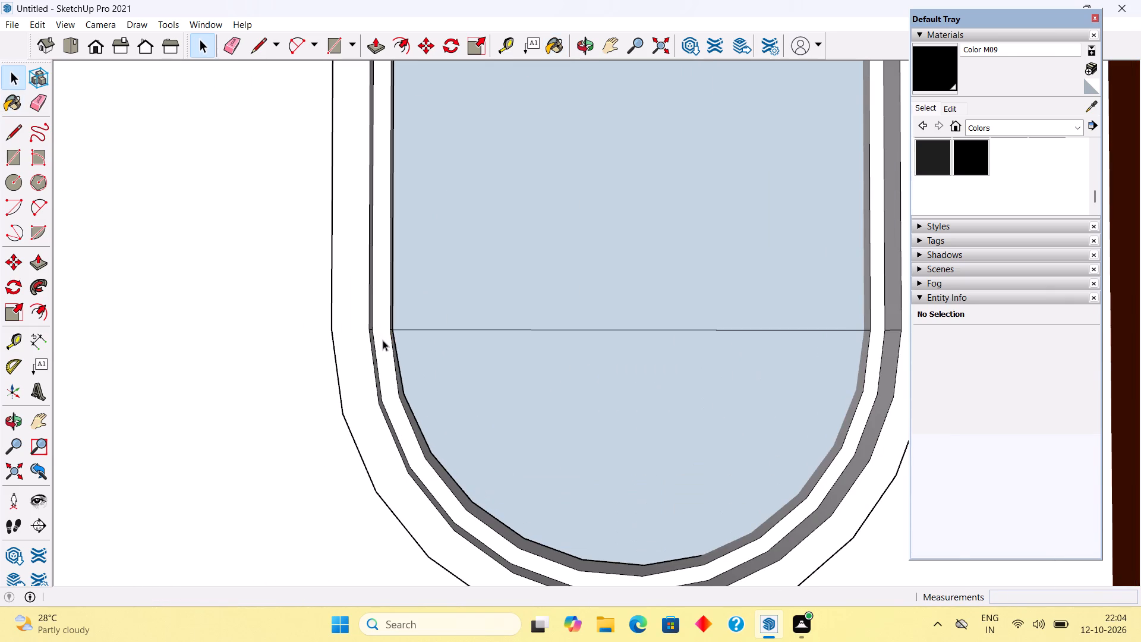
triple_click(383, 340)
left_click(383, 340)
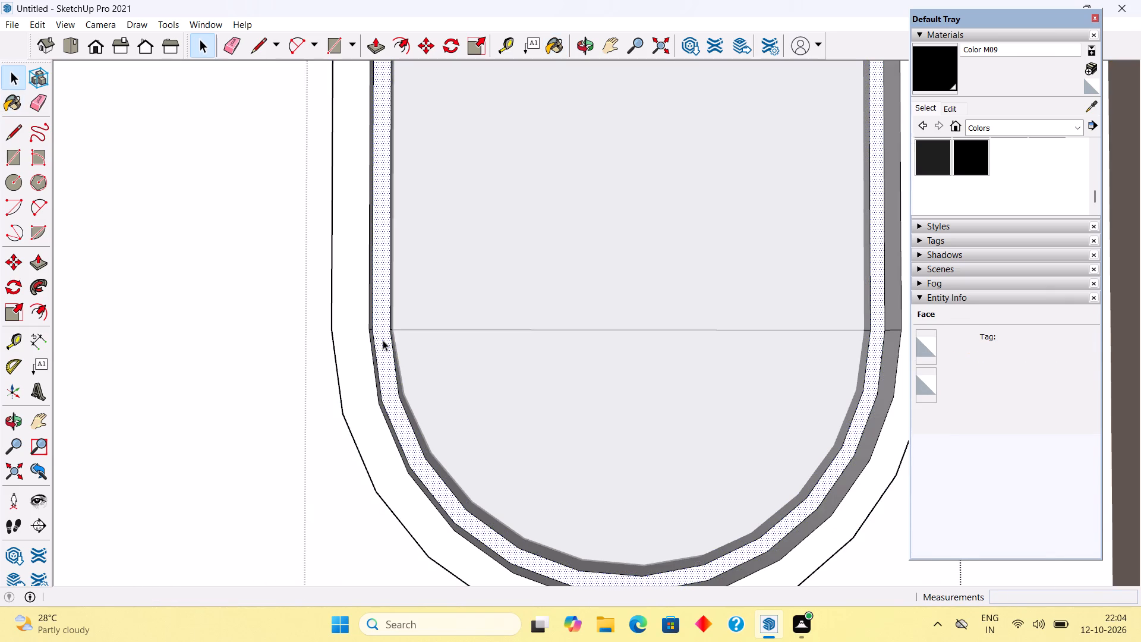
left_click(383, 340)
triple_click(383, 340)
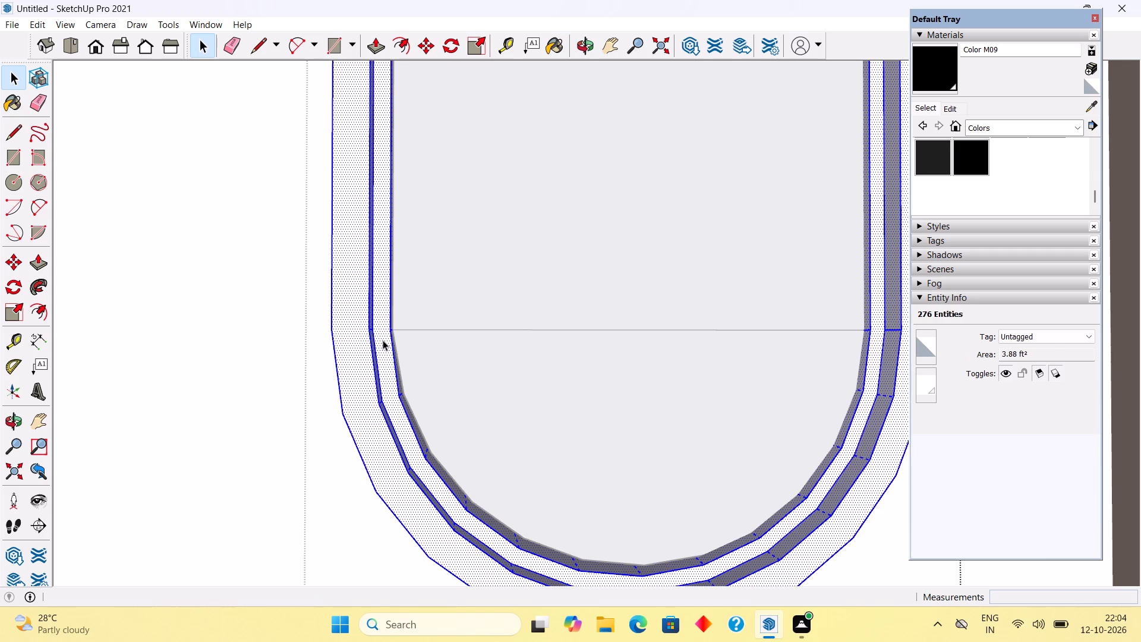
left_click(383, 340)
triple_click(383, 340)
double_click(382, 343)
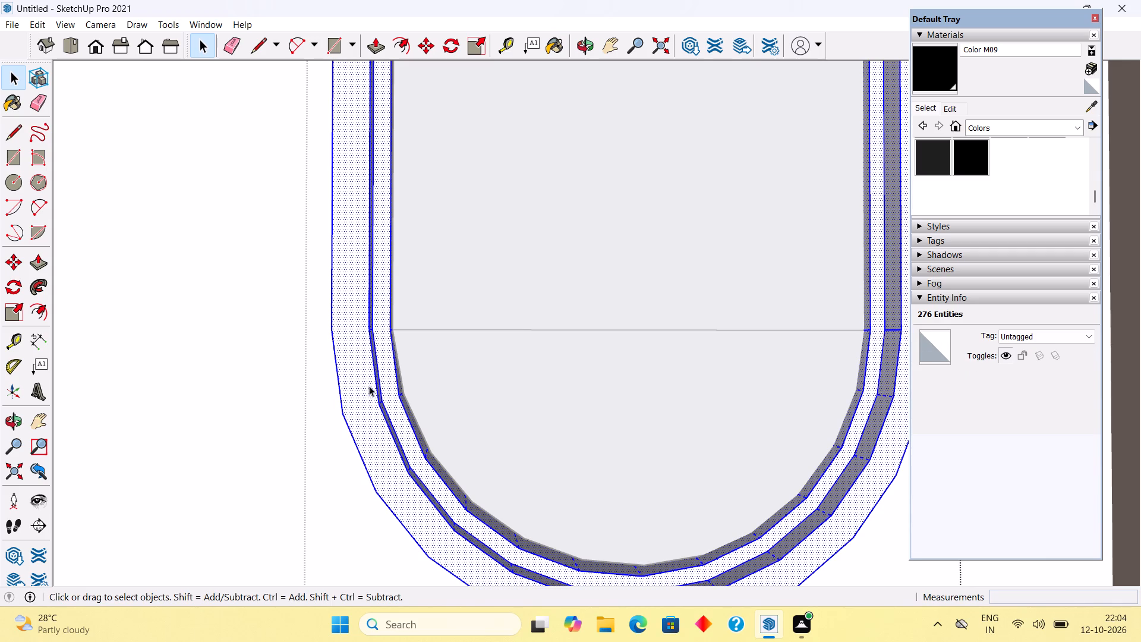
left_click(369, 388)
triple_click(389, 369)
left_click(389, 369)
left_click(361, 408)
double_click(387, 386)
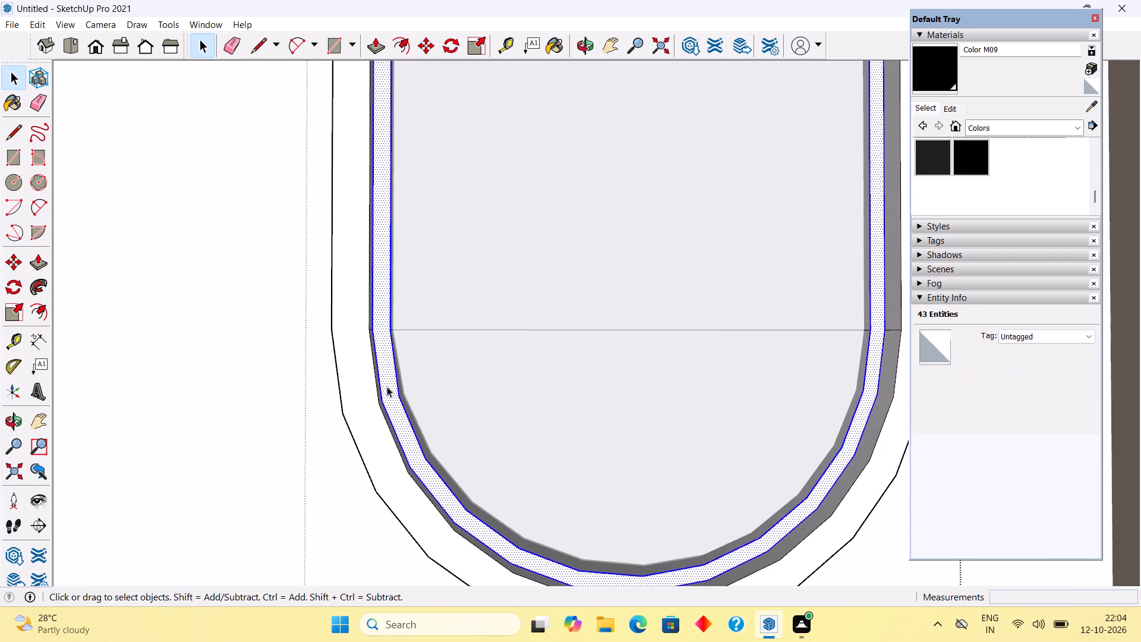
left_click(387, 386)
double_click(387, 386)
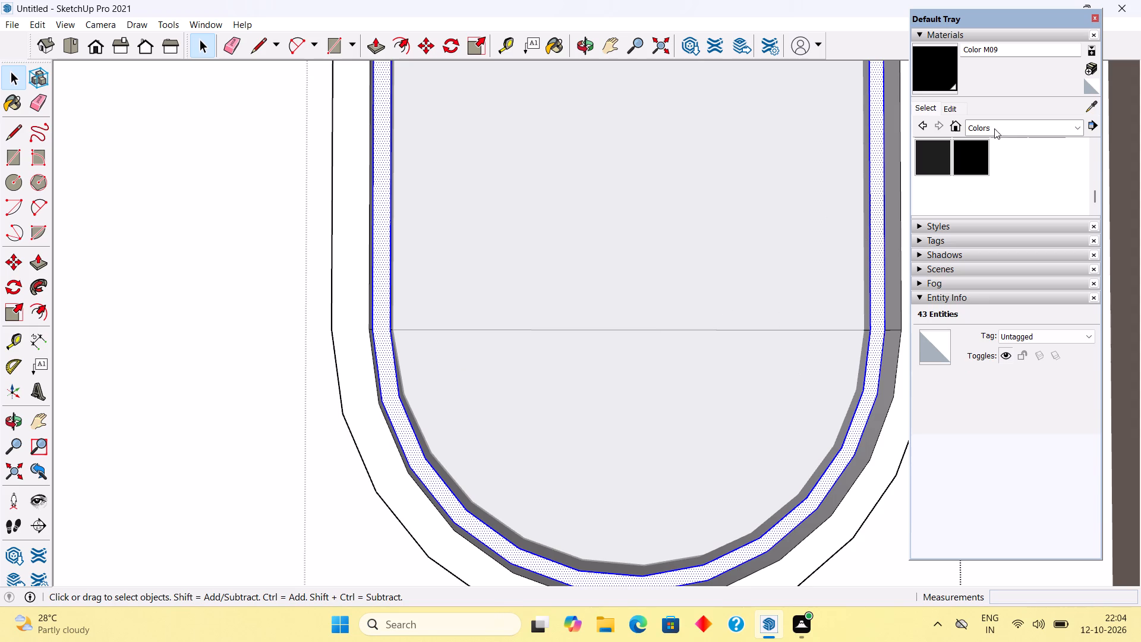
left_click(982, 144)
left_click(456, 506)
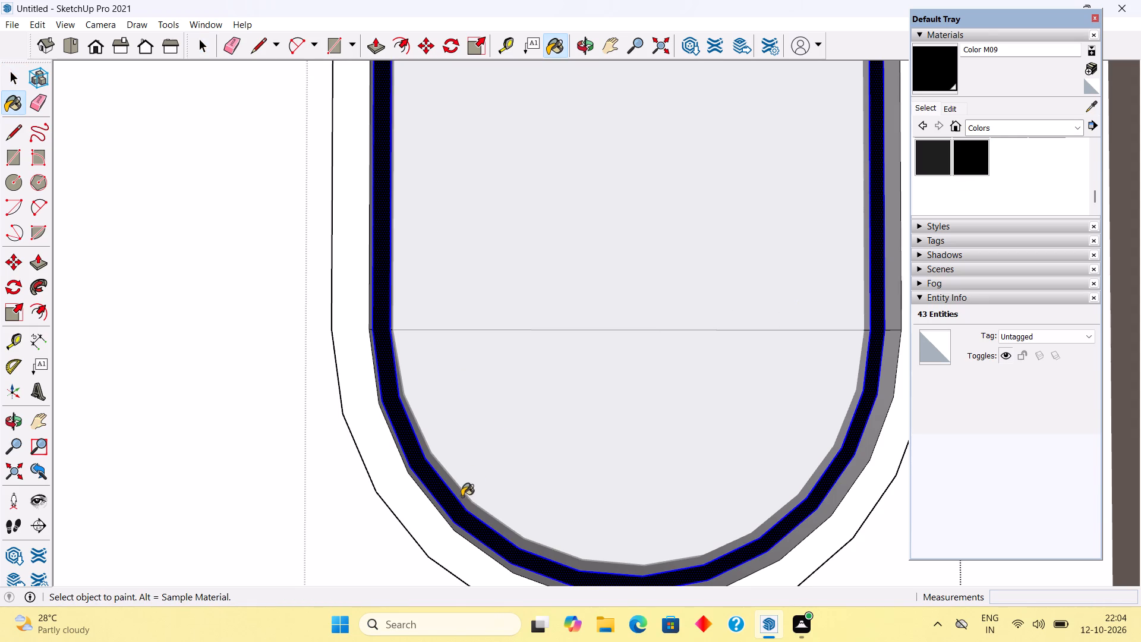
left_click(463, 499)
scroll(464, 503, "down", 9)
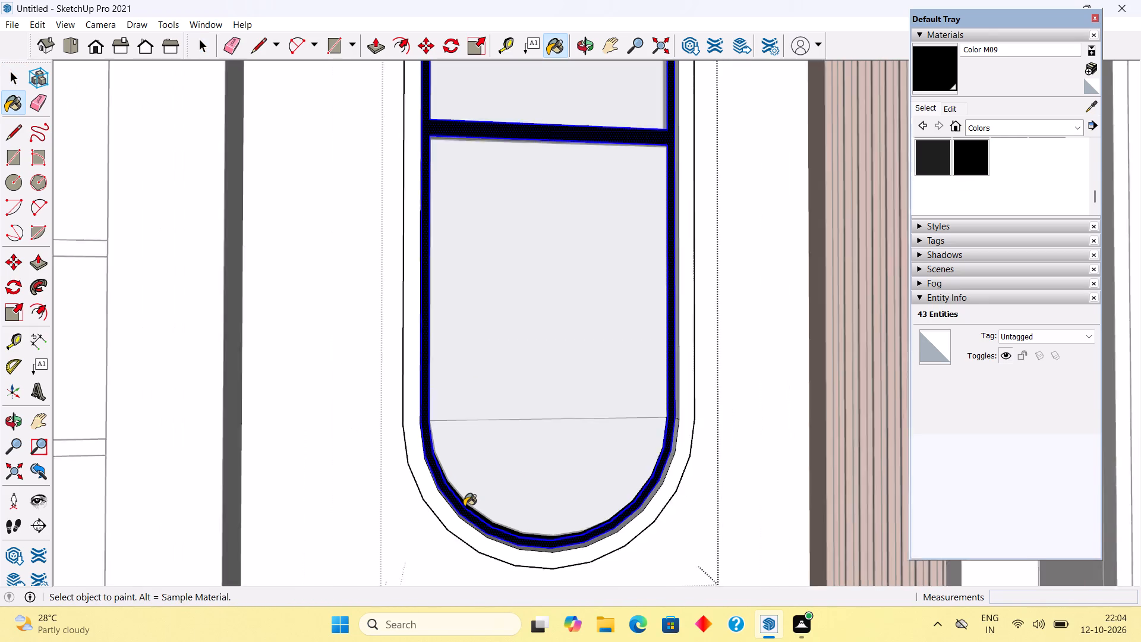
key("space")
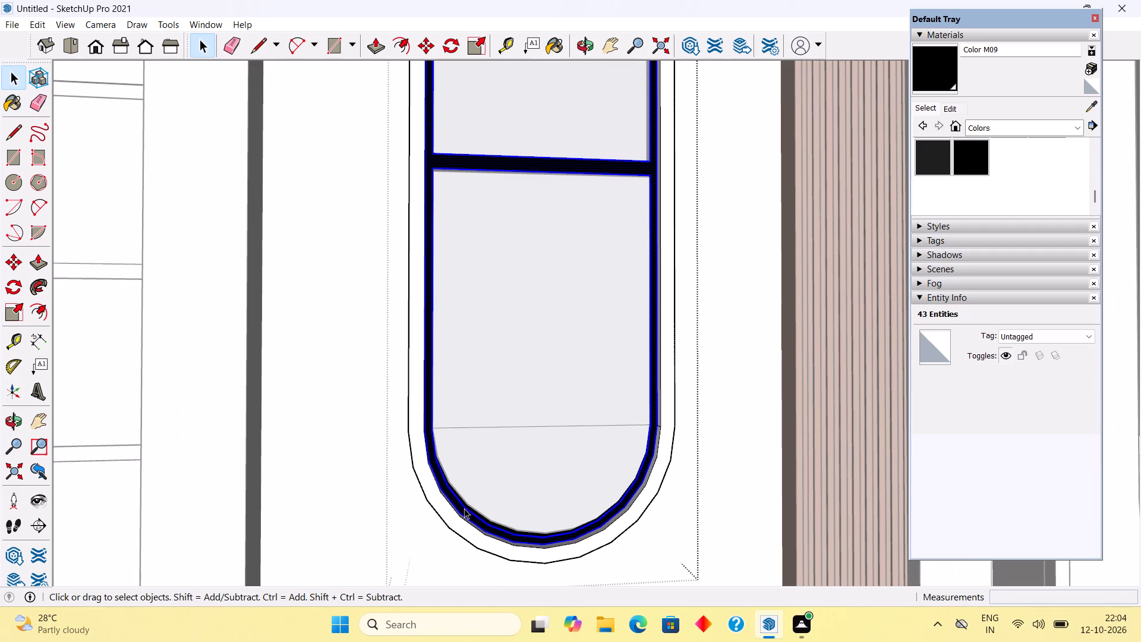
Close the tall rounded window's inner frame group and paint the window's outer surround dark grey with Color M06.
scroll(1023, 191, "up", 3)
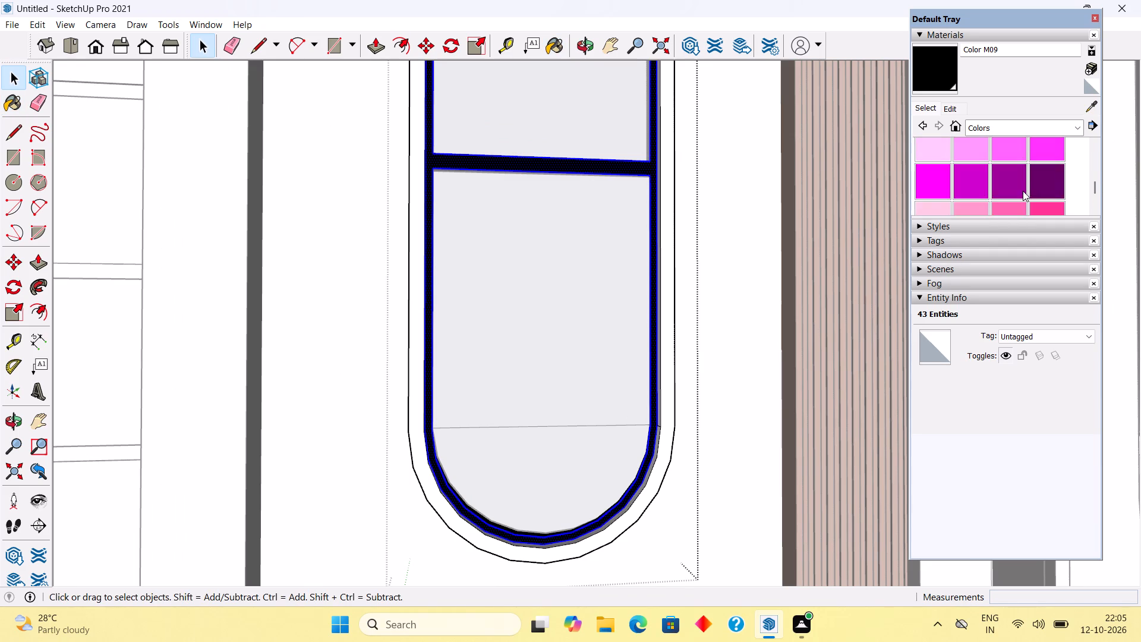
scroll(1023, 191, "down", 2)
left_click(1051, 159)
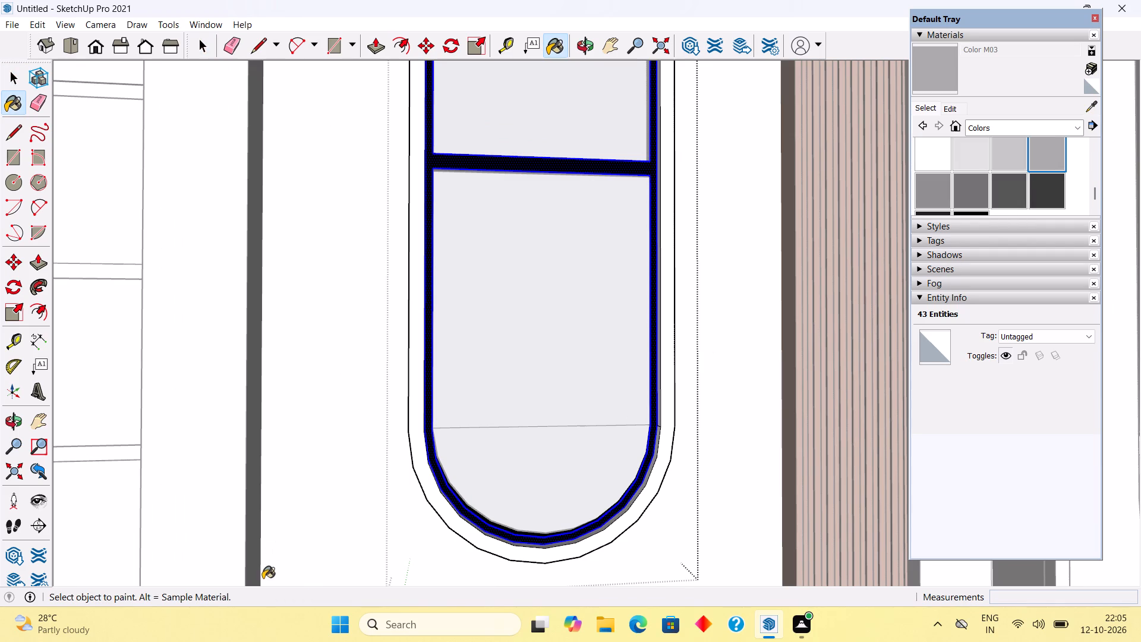
key("space")
scroll(374, 488, "down", 5)
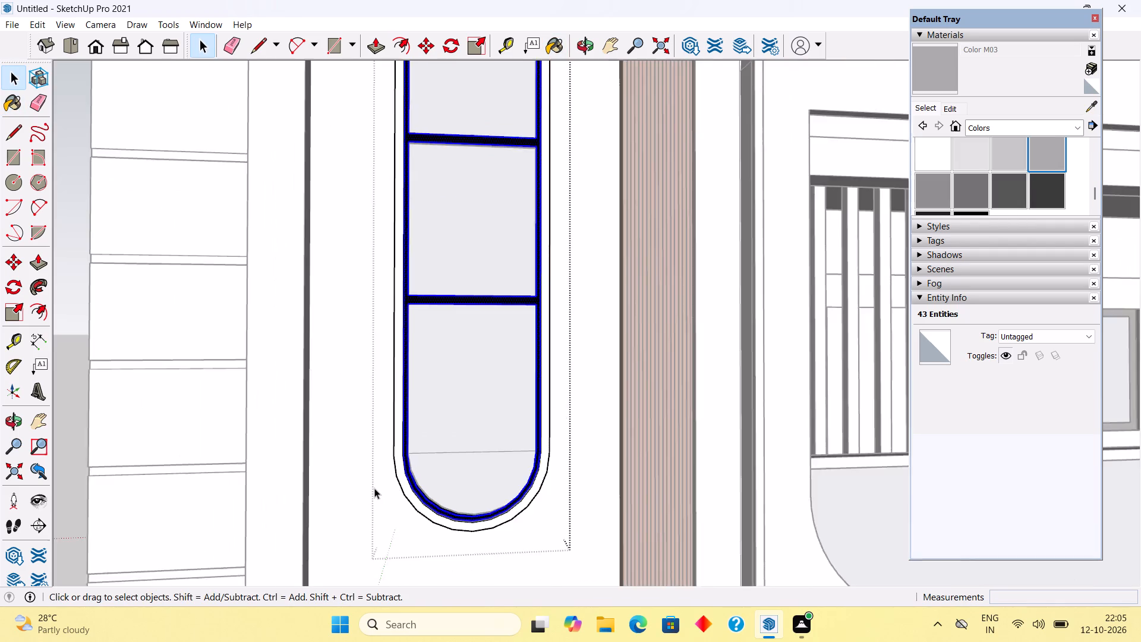
scroll(374, 488, "down", 5)
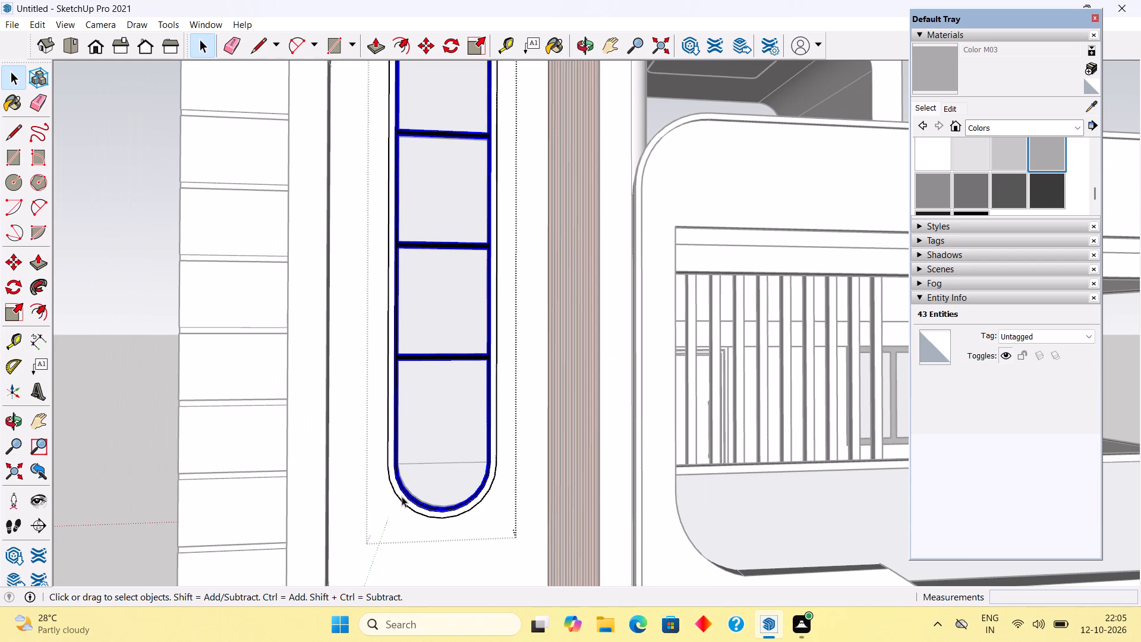
left_click(402, 496)
left_click(146, 493)
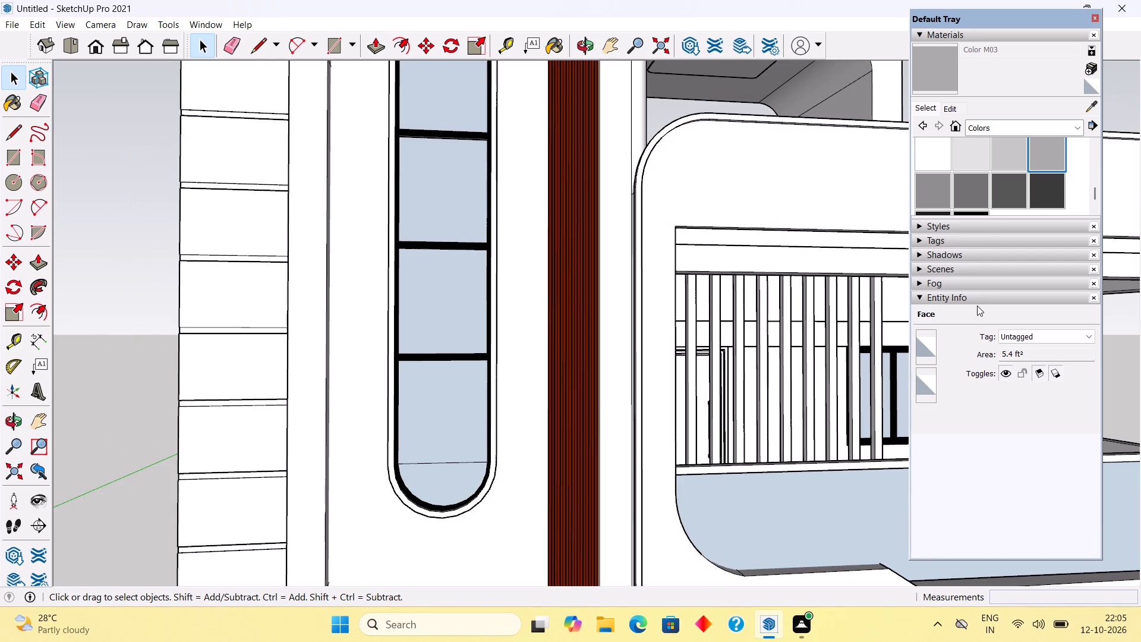
left_click(1001, 196)
scroll(417, 523, "up", 3)
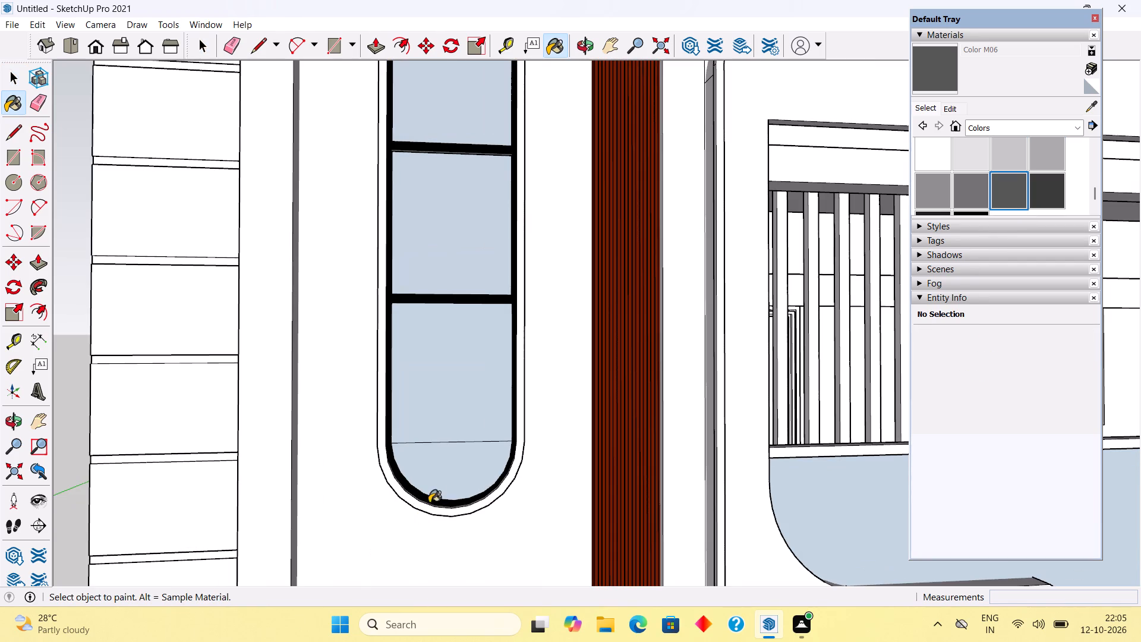
left_click(428, 509)
scroll(428, 510, "down", 4)
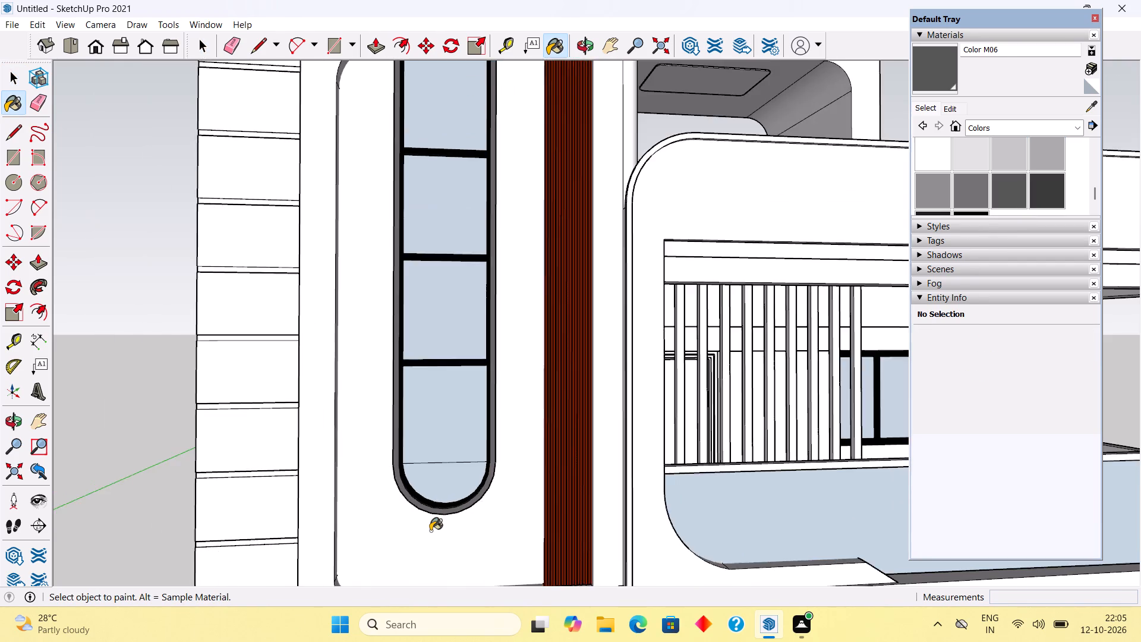
Inside the upper-floor balcony surround's group, select only the thin outer edge face and paint it dark grey with Color M06.
scroll(430, 531, "down", 7)
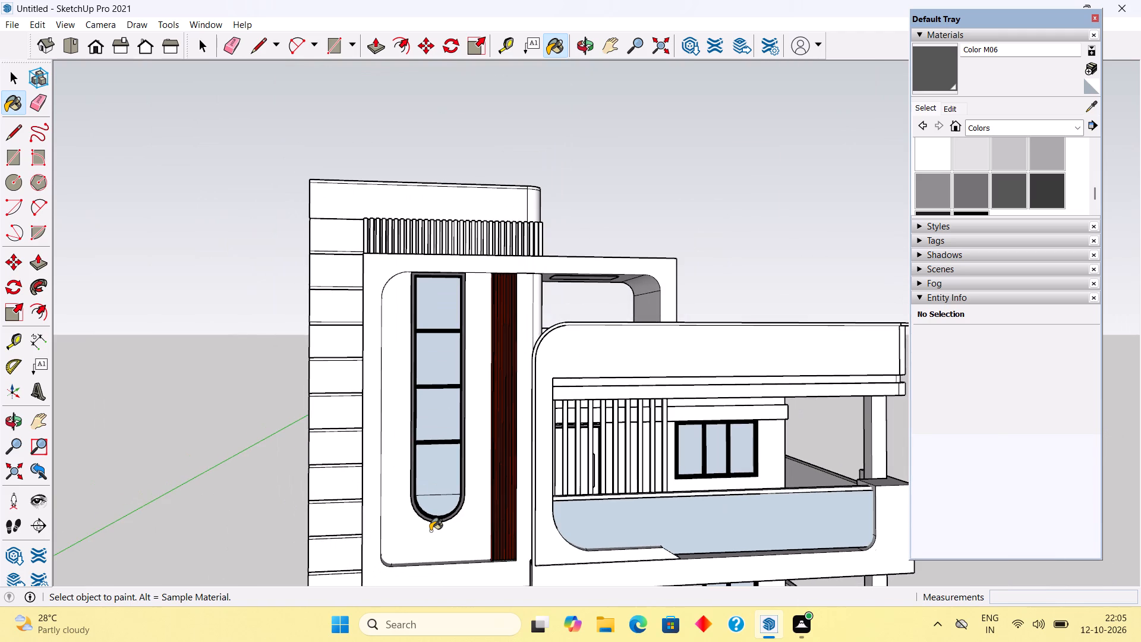
scroll(538, 476, "up", 7)
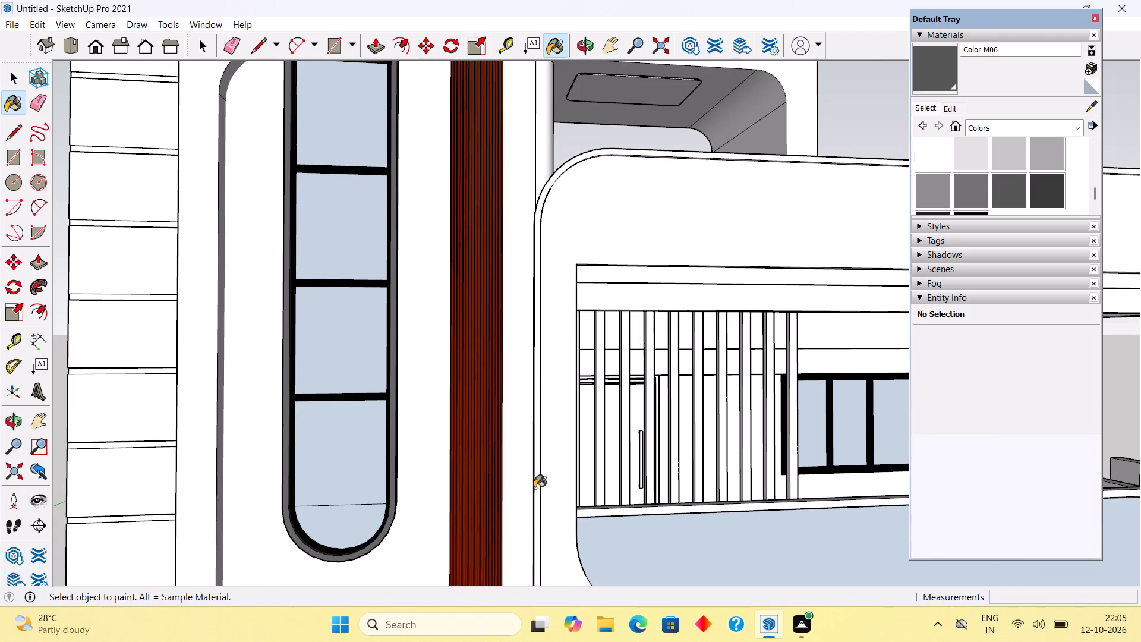
key("space")
triple_click(541, 485)
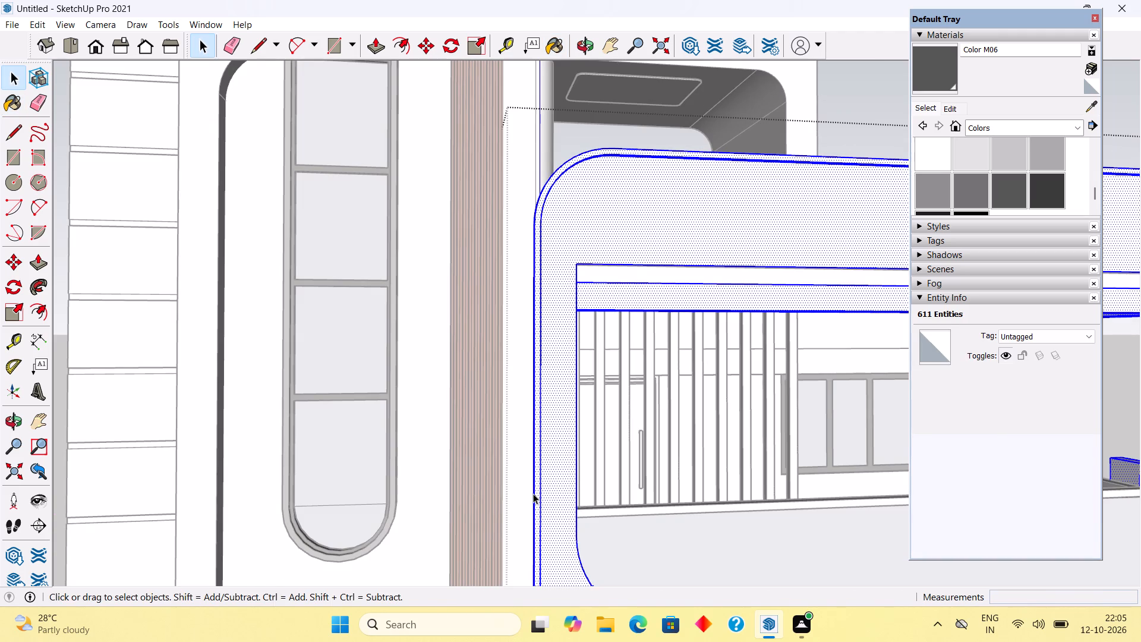
left_click(535, 503)
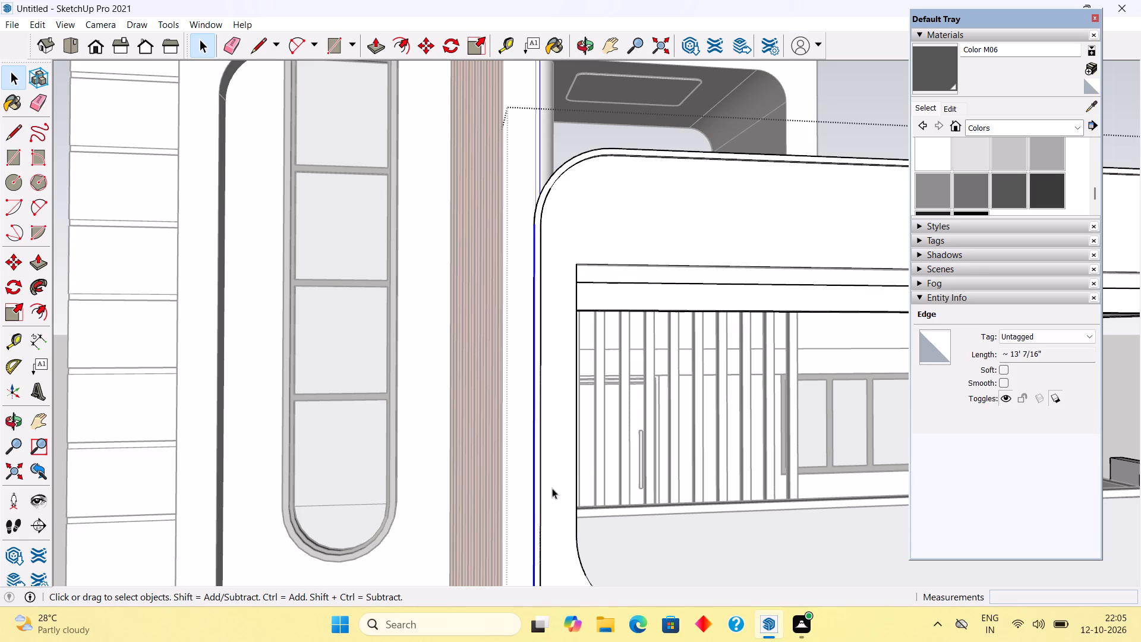
scroll(548, 499, "up", 3)
left_click(534, 521)
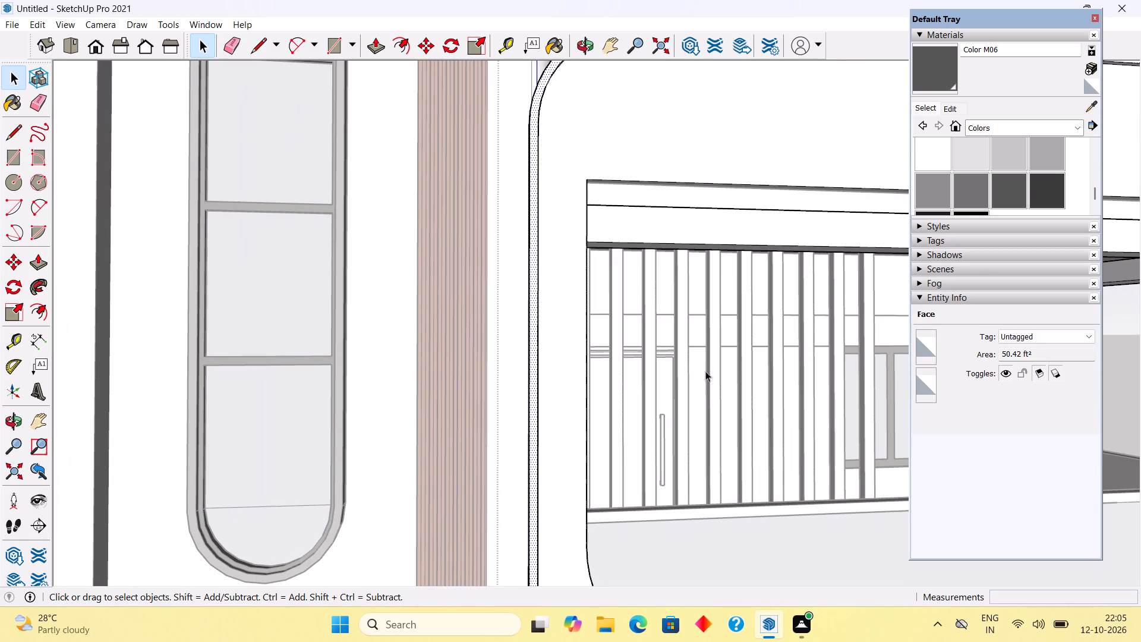
left_click(1003, 187)
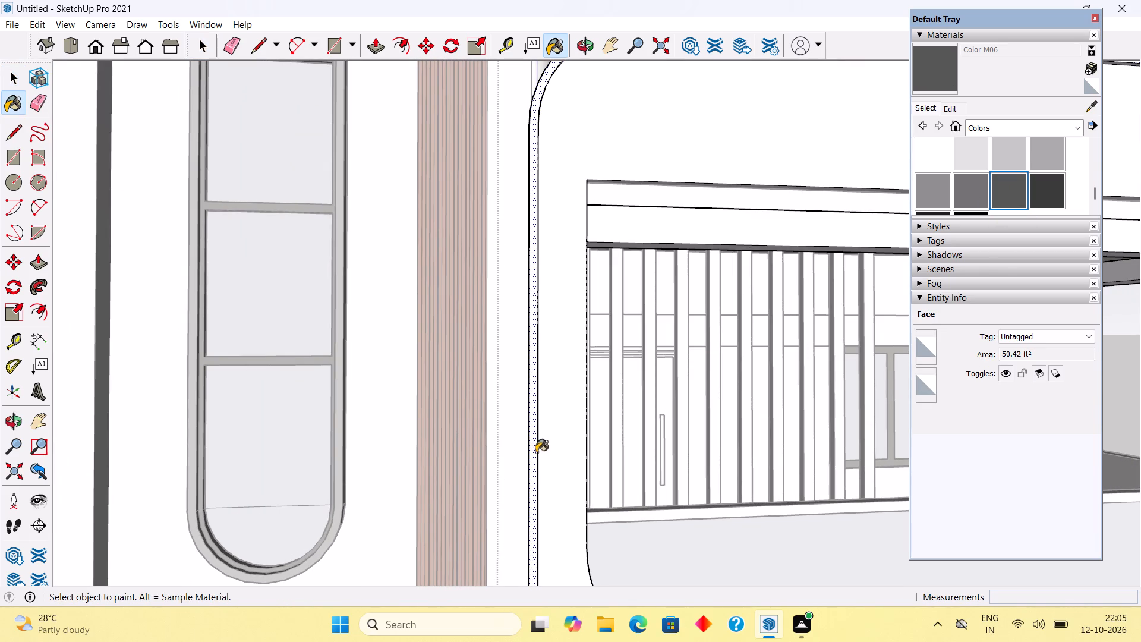
left_click(531, 467)
scroll(531, 467, "down", 6)
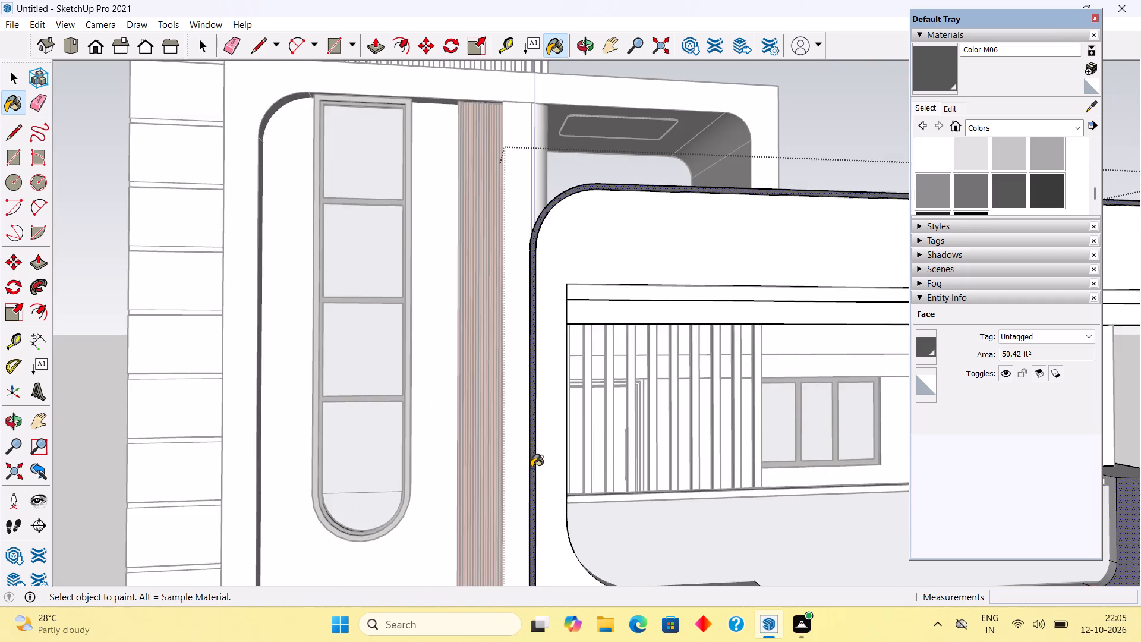
key("space")
scroll(531, 467, "down", 12)
left_click(663, 281)
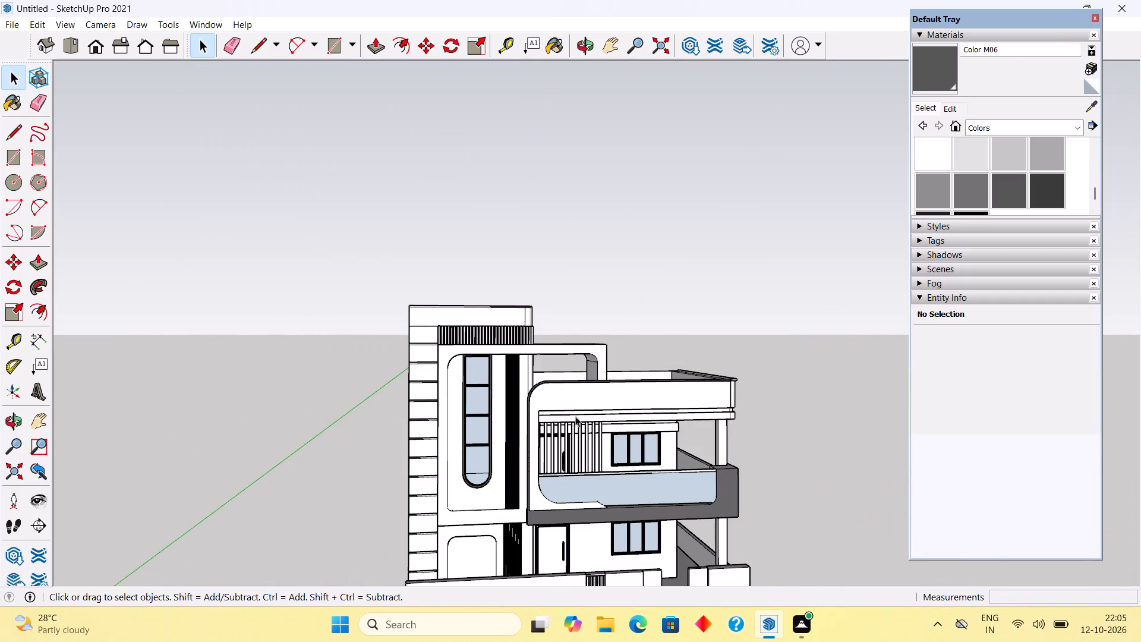
Examine the red-brown slat panel beside the tall rounded window up close and from different angles.
scroll(528, 333, "down", 3)
scroll(602, 561, "up", 5)
middle_click_drag(538, 524, 382, 547)
scroll(382, 547, "up", 3)
middle_click_drag(421, 492, 545, 532)
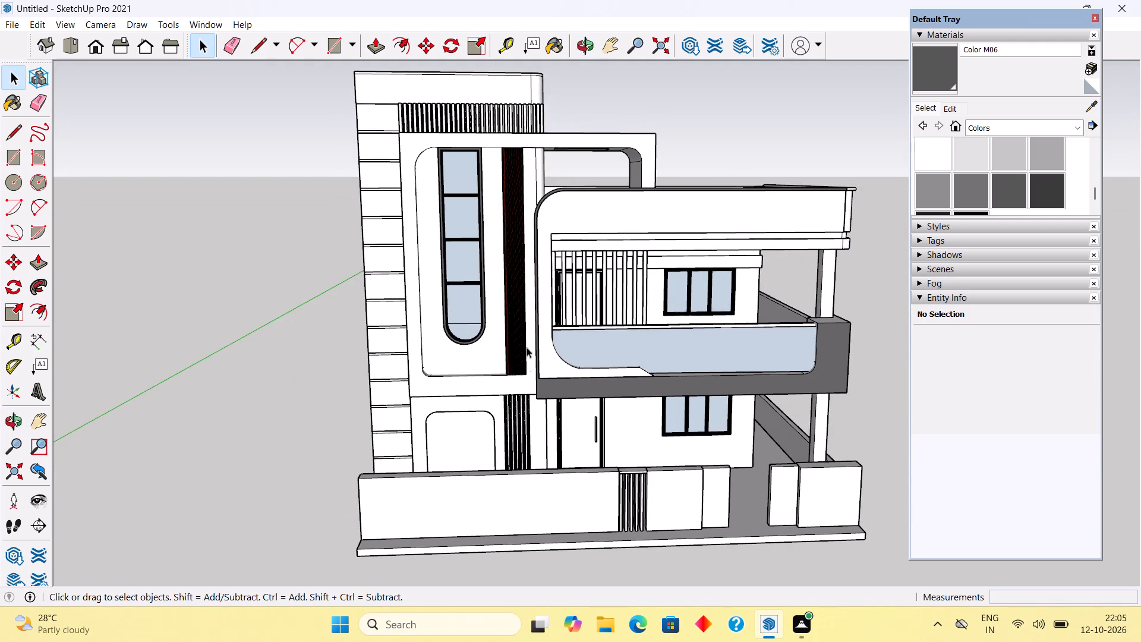
scroll(522, 336, "up", 9)
scroll(476, 357, "up", 12)
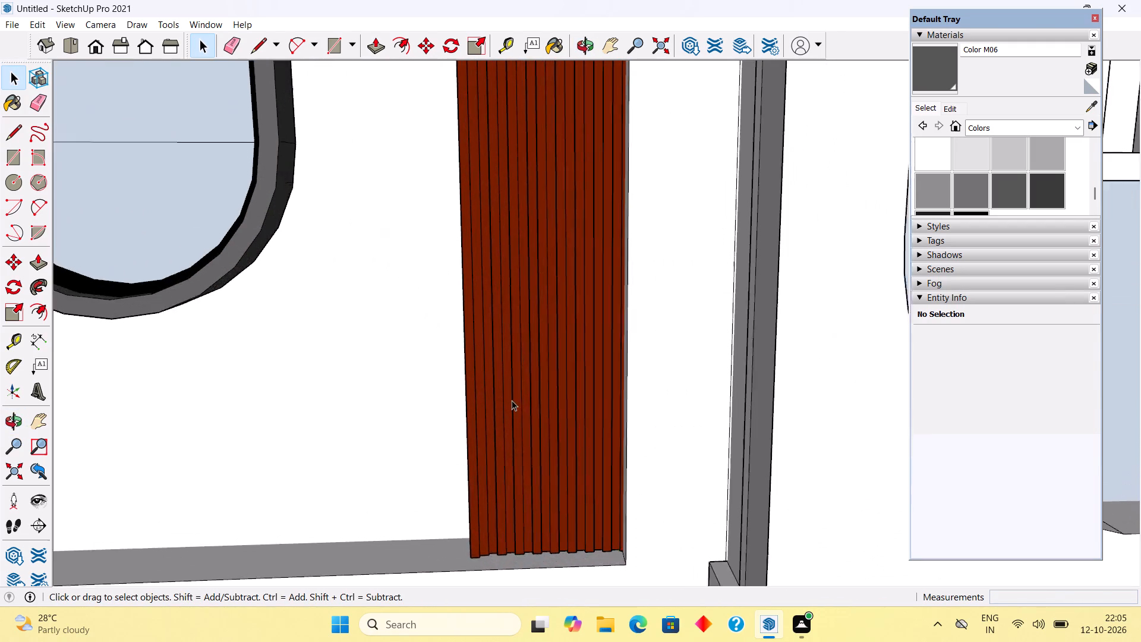
scroll(512, 400, "up", 3)
triple_click(505, 423)
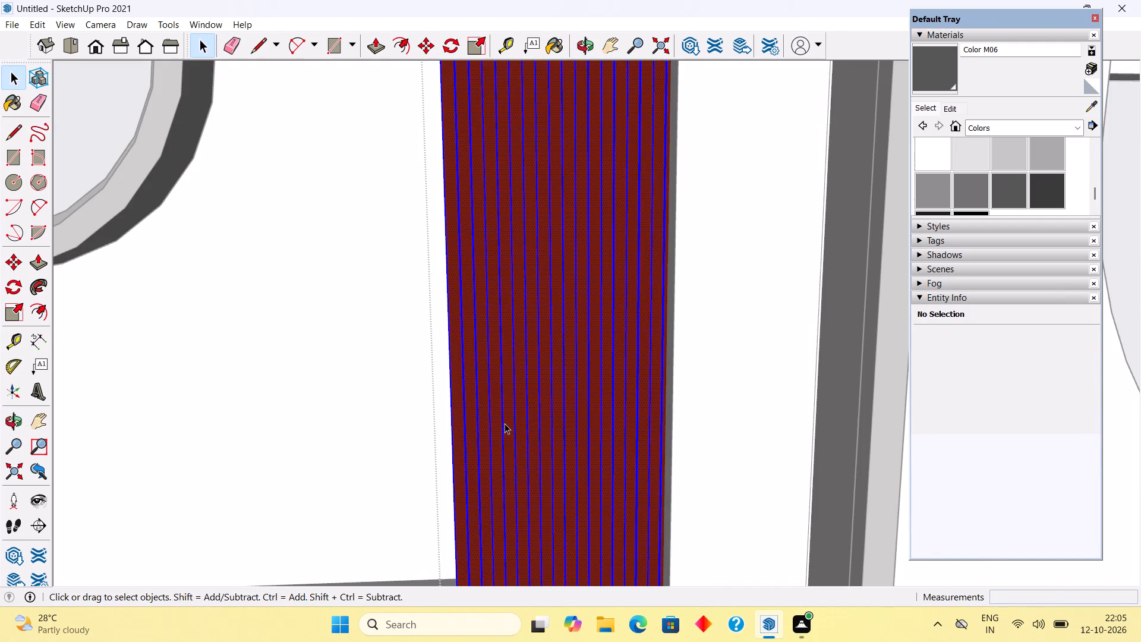
middle_click_drag(512, 415, 447, 463)
scroll(458, 457, "up", 5)
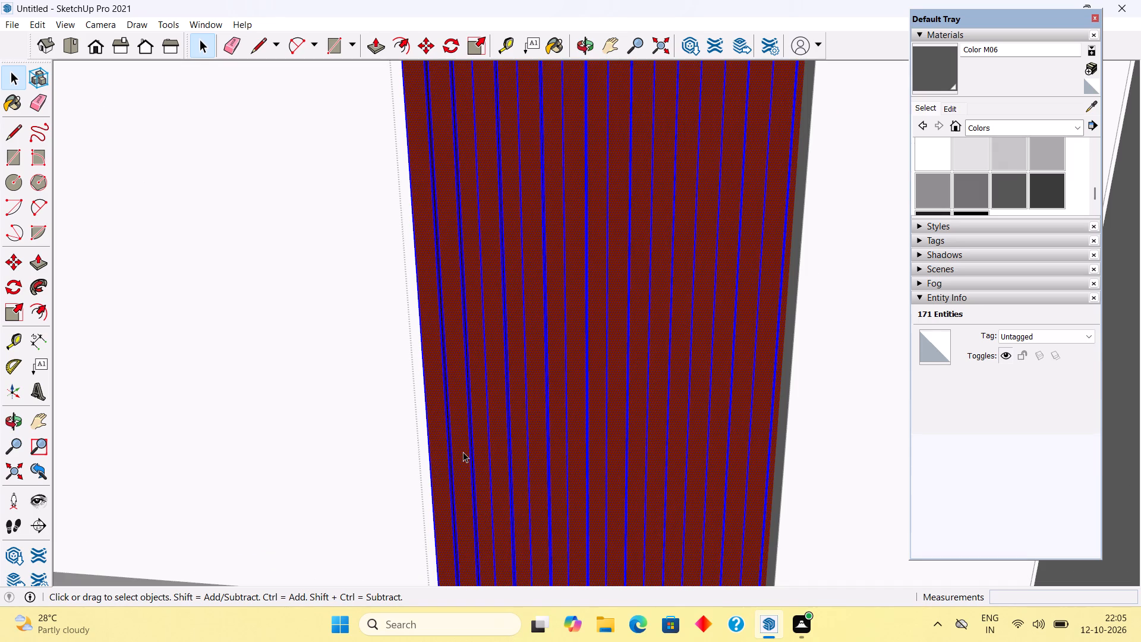
scroll(463, 452, "down", 8)
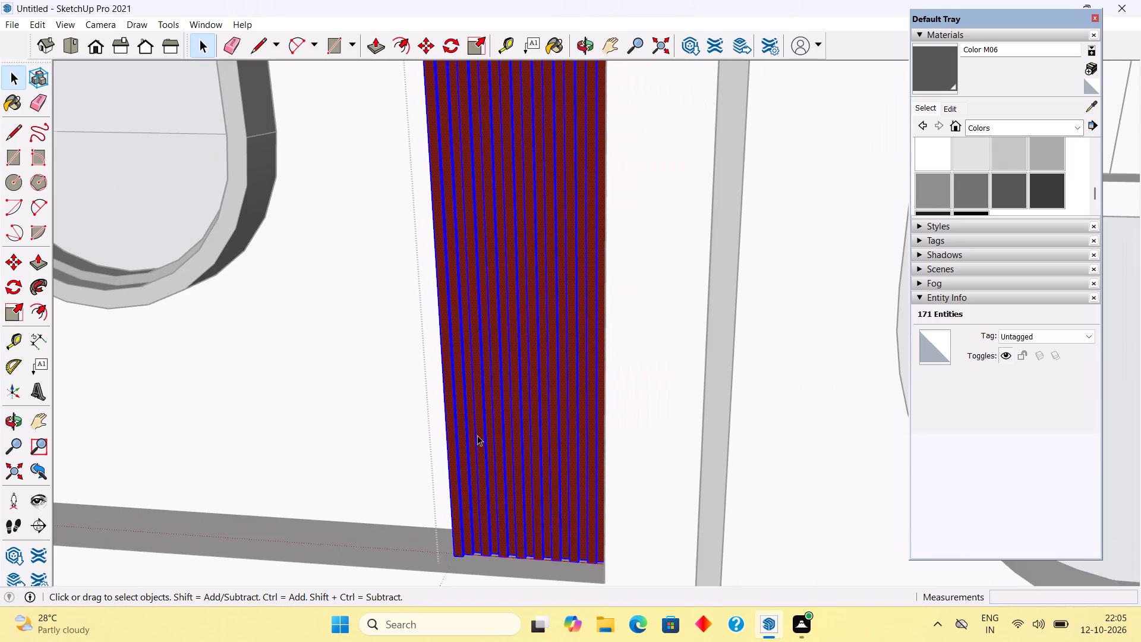
scroll(531, 413, "down", 13)
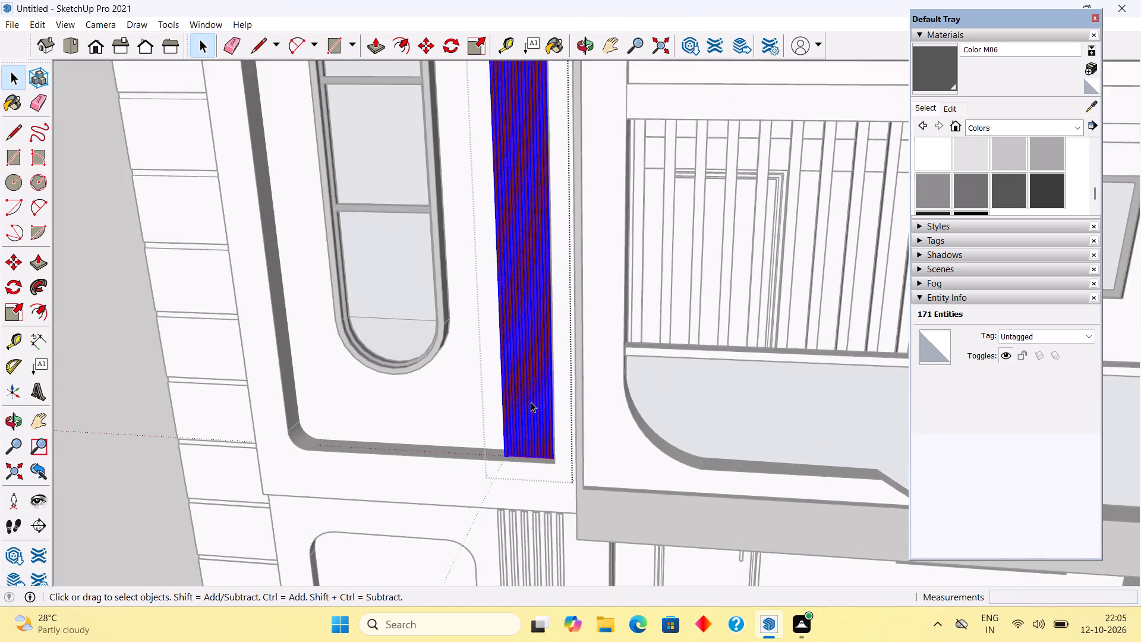
scroll(531, 402, "down", 4)
left_click(234, 432)
Paint the horizontally grooved wall strip along the outer side of the tower grey with Color M04.
scroll(234, 432, "down", 6)
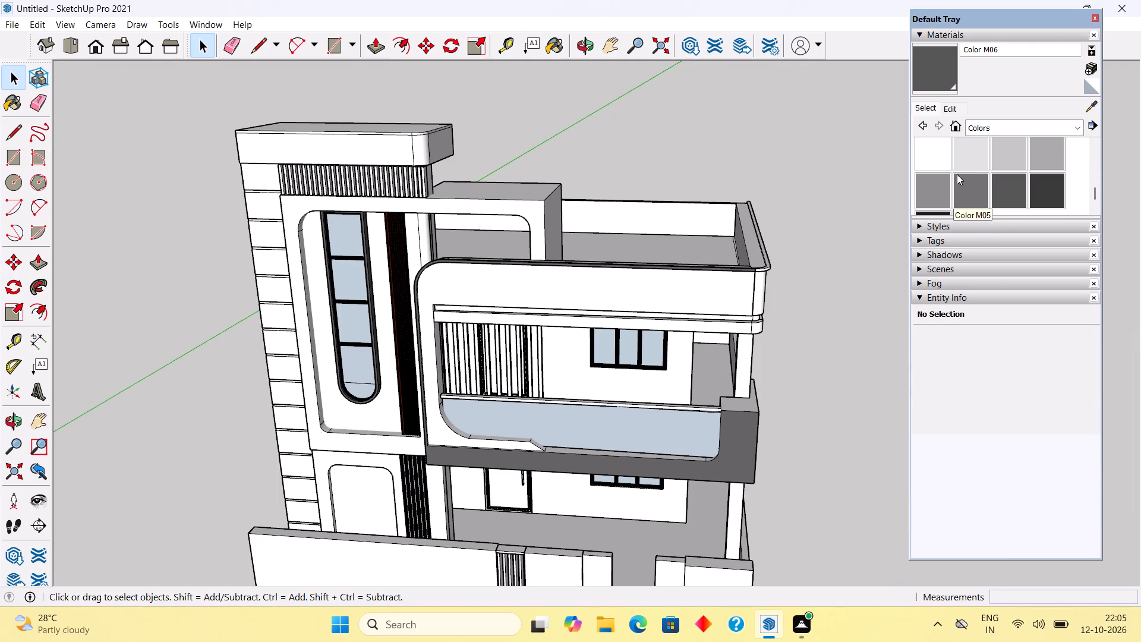
left_click(928, 196)
left_click(261, 279)
middle_click_drag(324, 315, 408, 207)
scroll(408, 207, "down", 2)
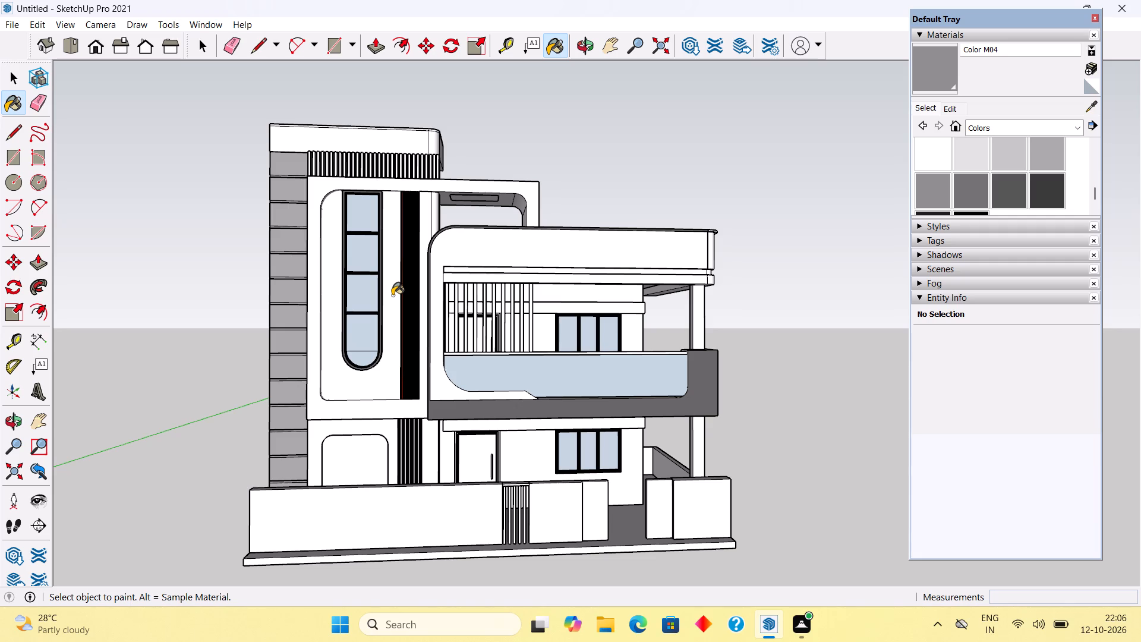
key("space")
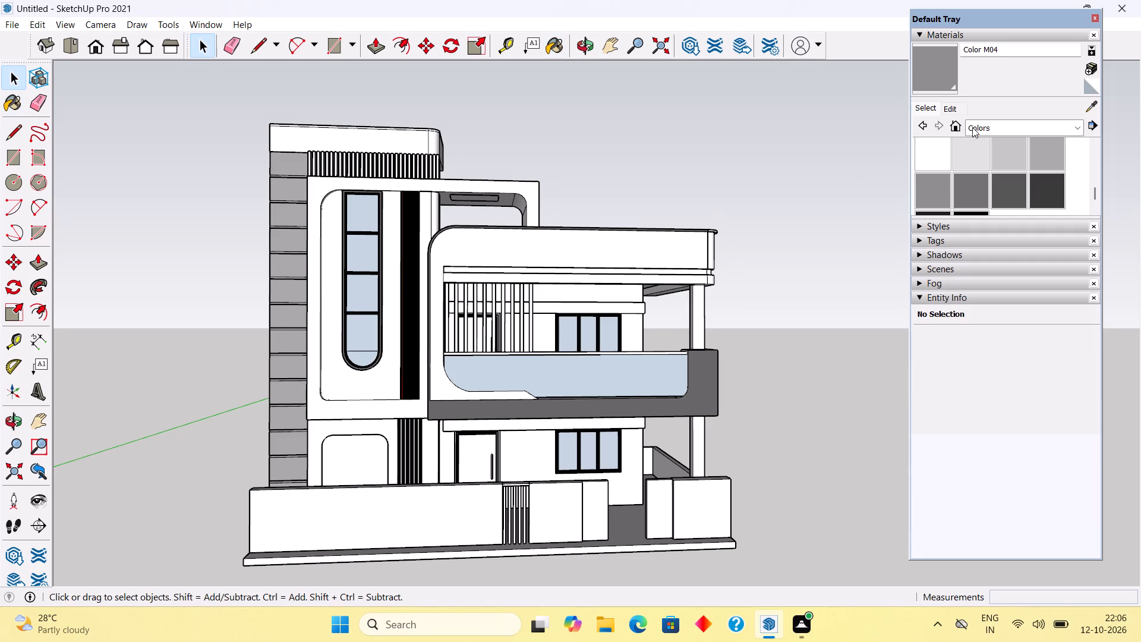
Inside the ground-floor wall group, select only the recessed rounded panel face and paint it with the Wood Floor material.
left_click(972, 127)
left_click(1033, 315)
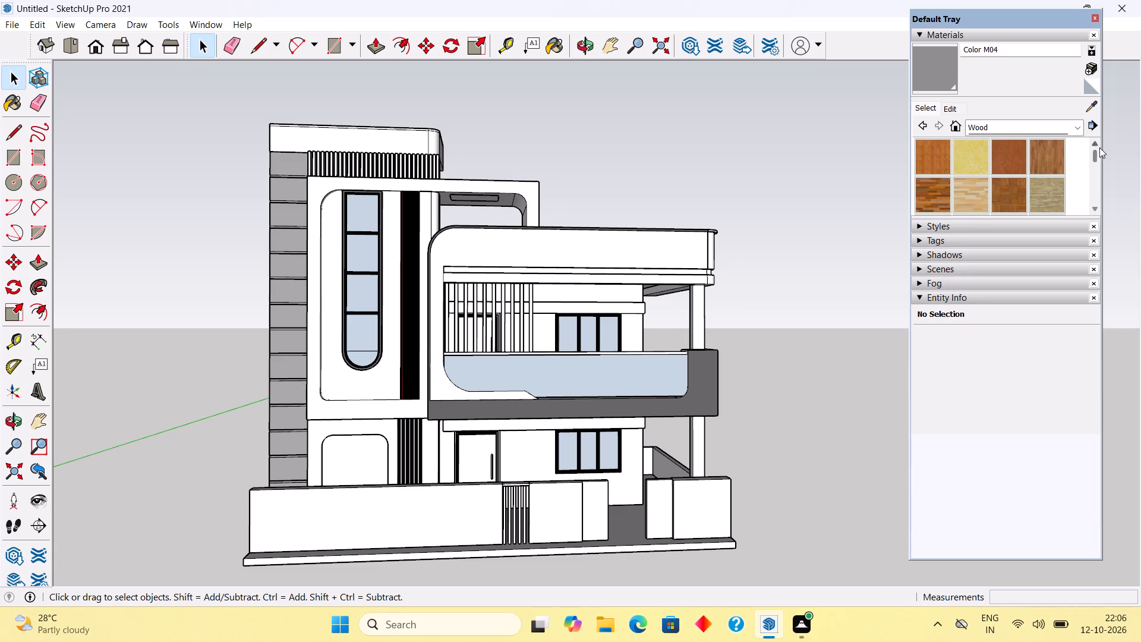
left_click(1057, 157)
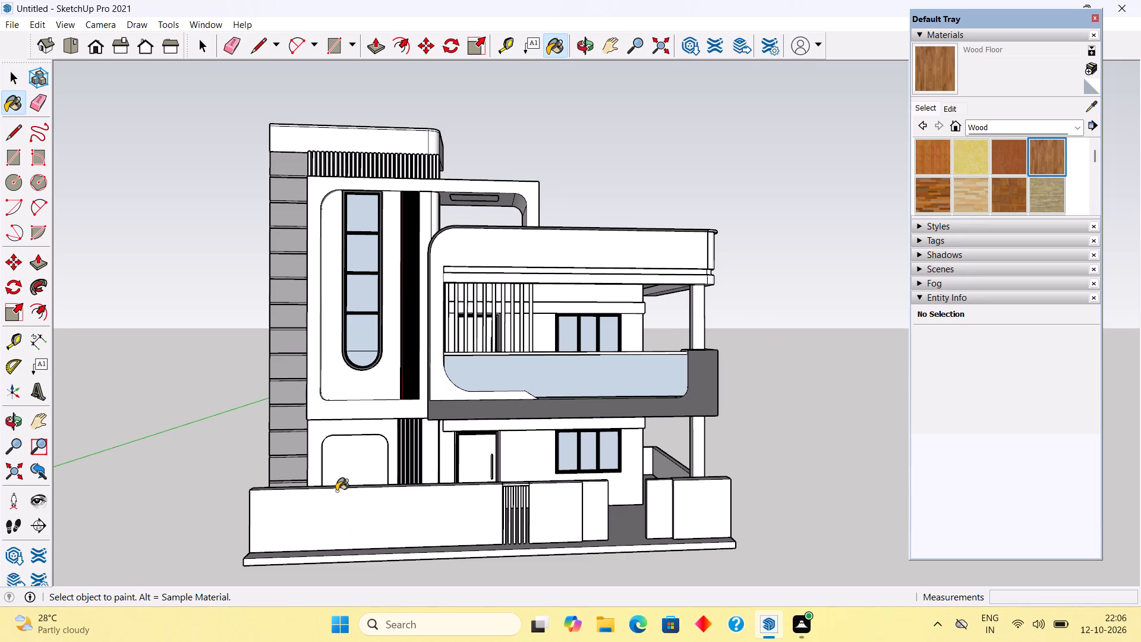
scroll(336, 491, "up", 14)
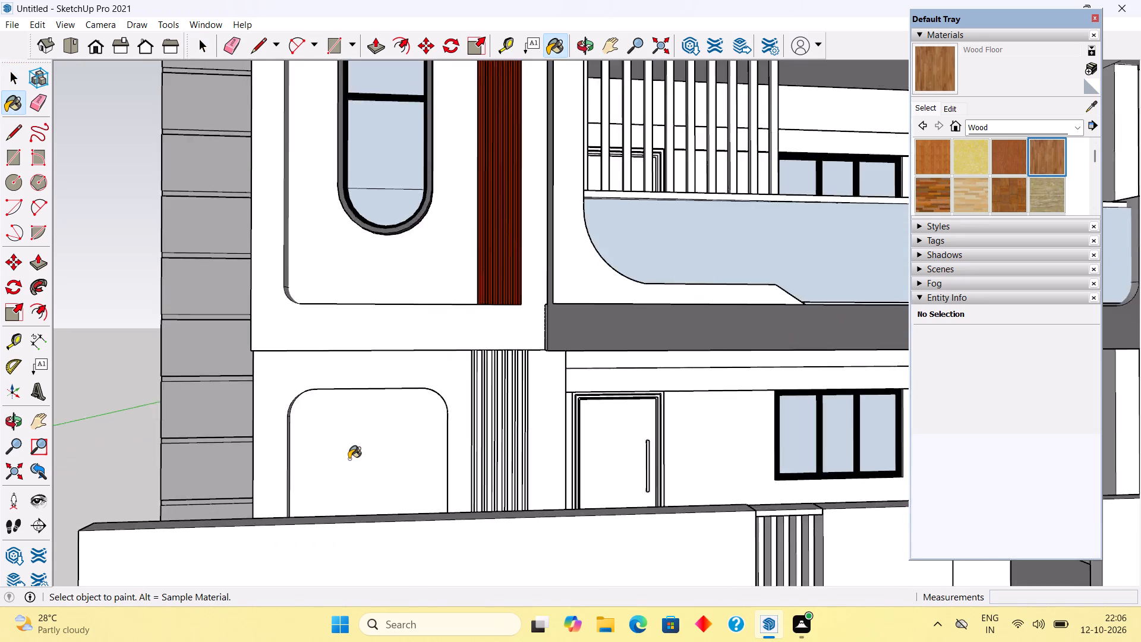
scroll(349, 459, "up", 3)
key("space")
triple_click(346, 458)
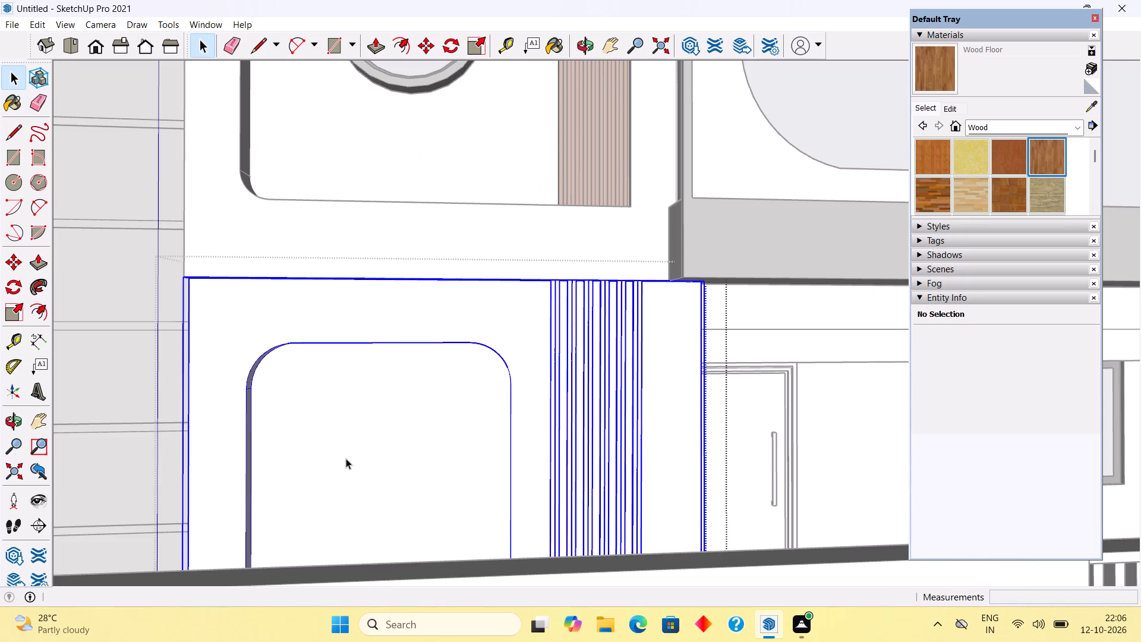
double_click(346, 458)
left_click(346, 458)
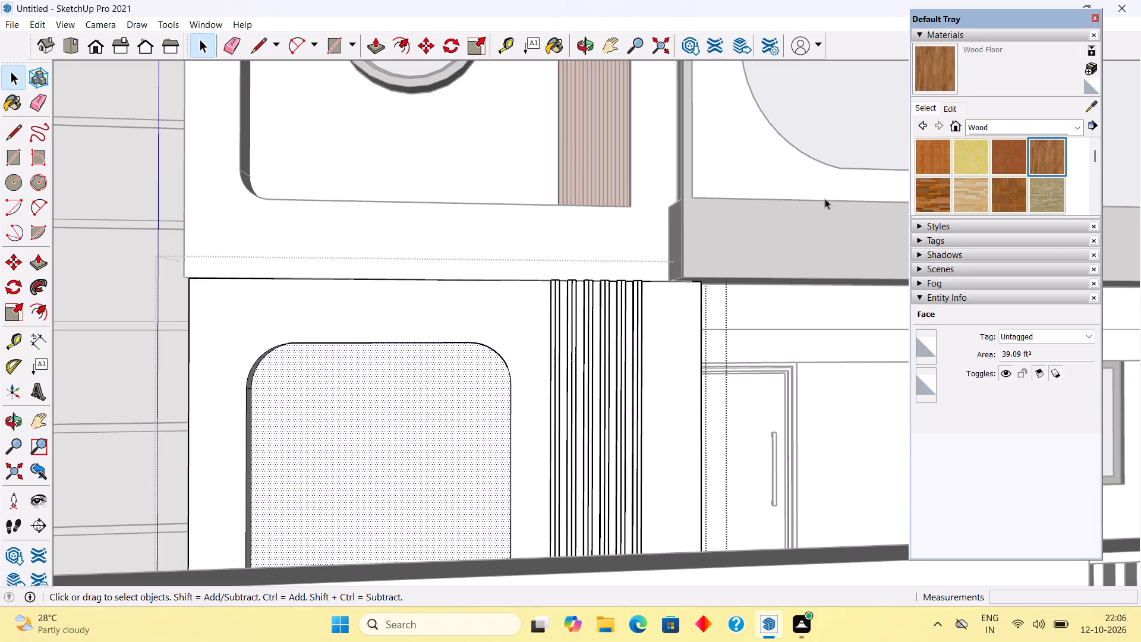
left_click(1044, 160)
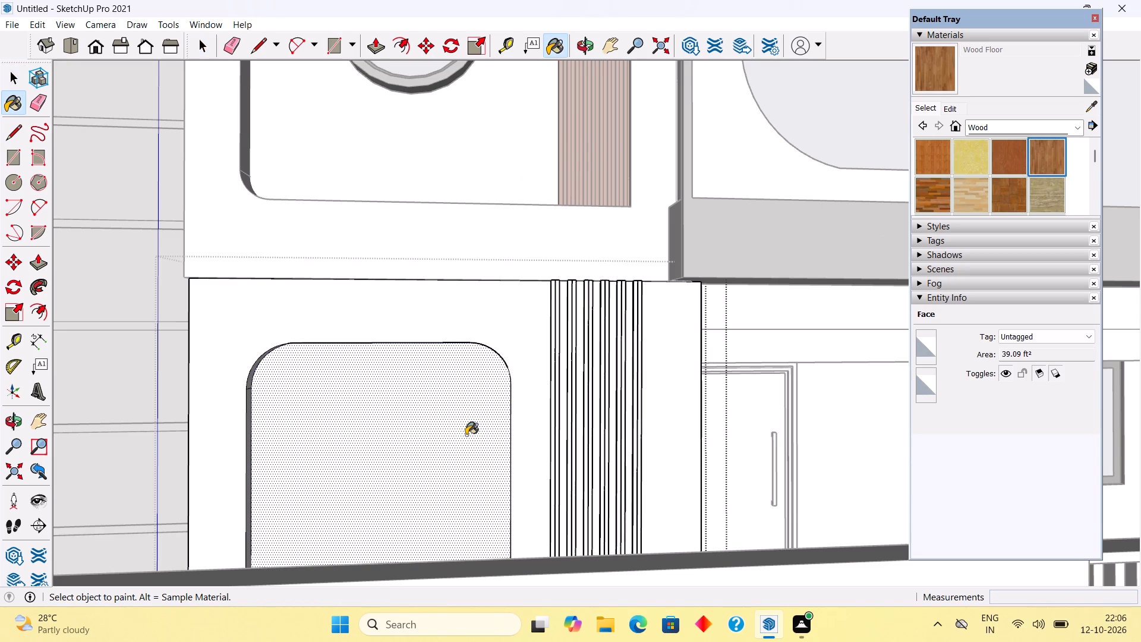
left_click(466, 435)
scroll(466, 435, "down", 5)
key("space")
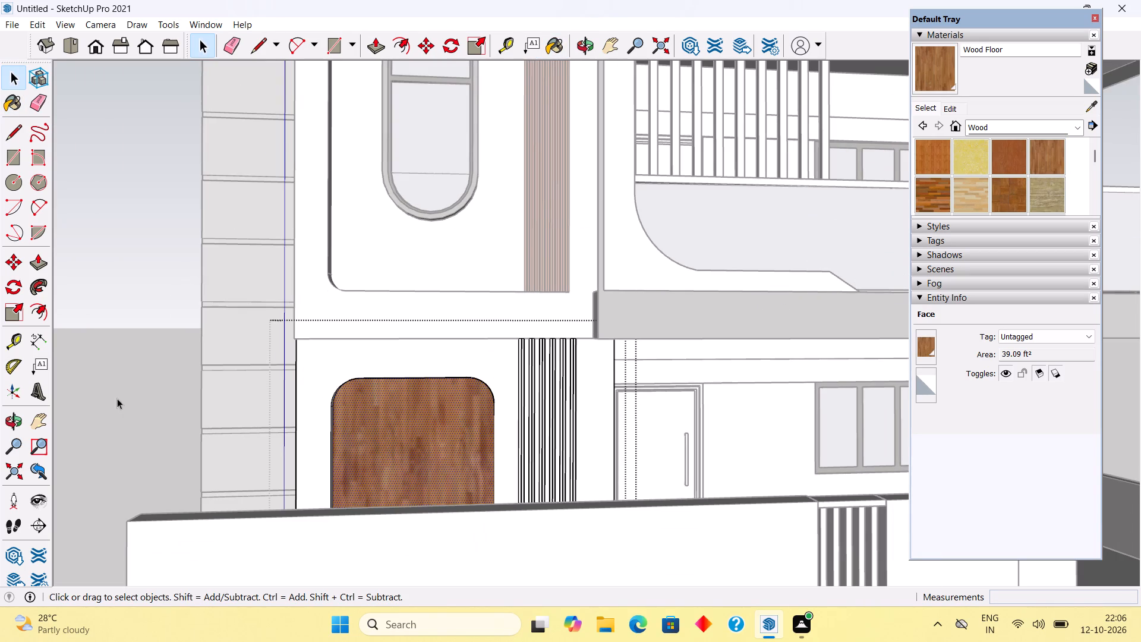
left_click(117, 398)
scroll(149, 401, "down", 9)
left_click(153, 402)
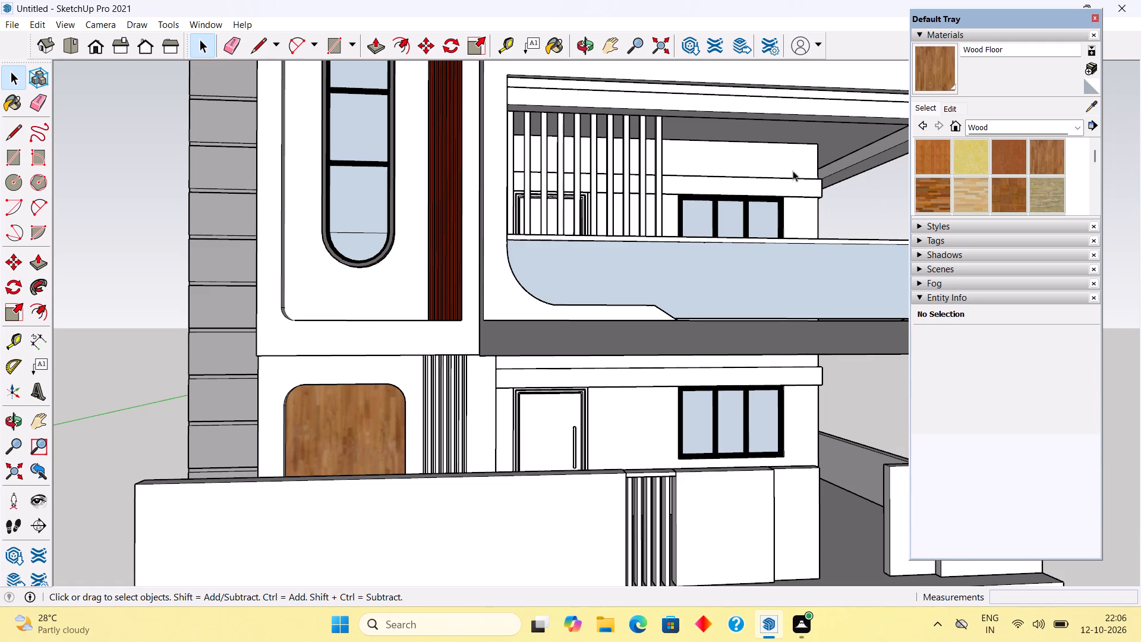
Paint the first nine vertical slats below the tower's roof cap with Wood Bamboo, starting from the outer grey-strip end.
left_click(941, 161)
scroll(478, 383, "down", 7)
scroll(406, 103, "up", 5)
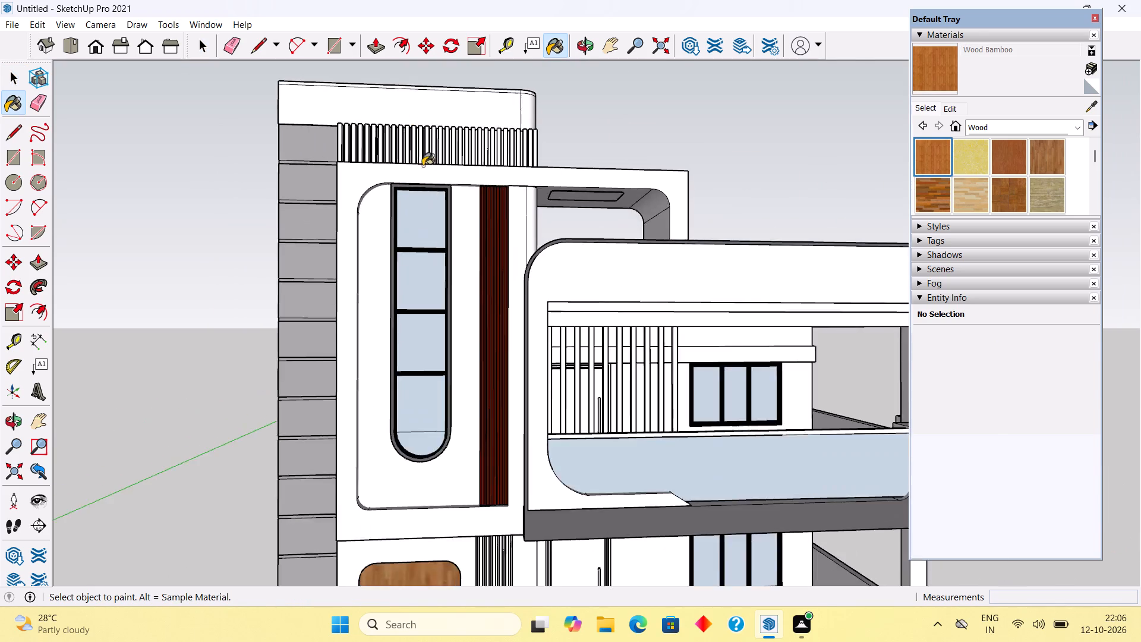
scroll(424, 167, "up", 7)
middle_click_drag(398, 235, 378, 417)
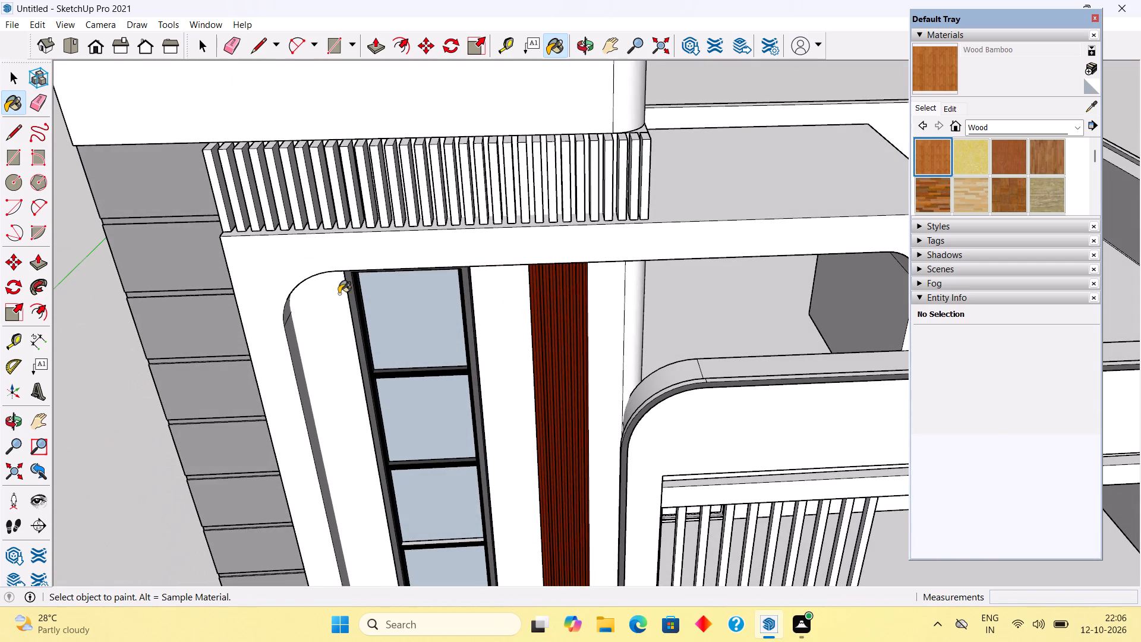
left_click(213, 182)
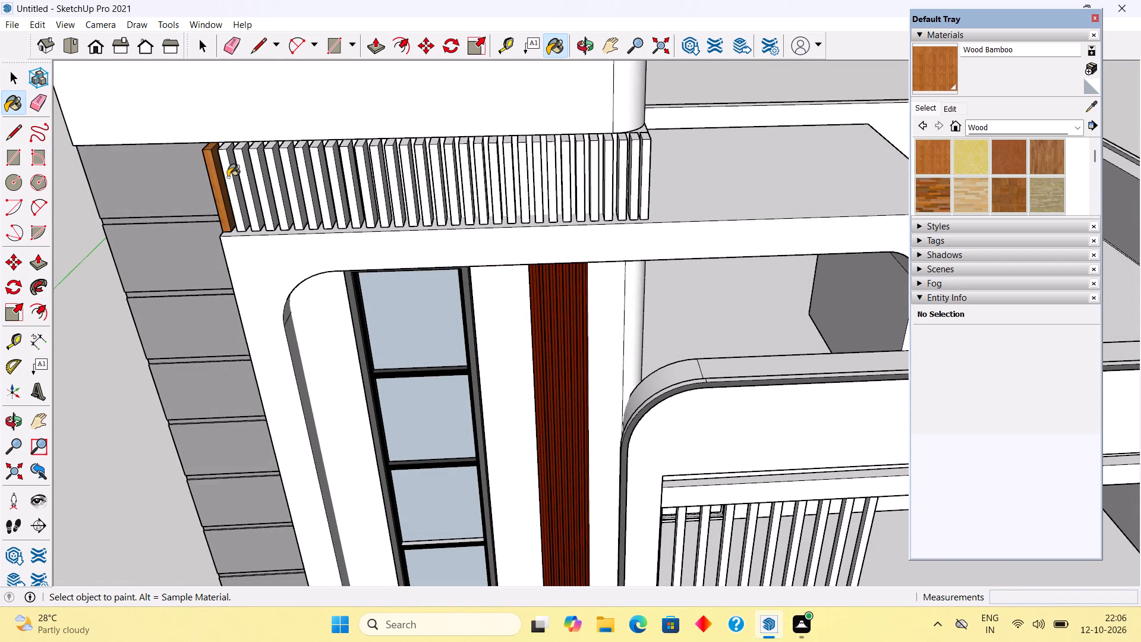
left_click(228, 177)
left_click(249, 175)
left_click(257, 175)
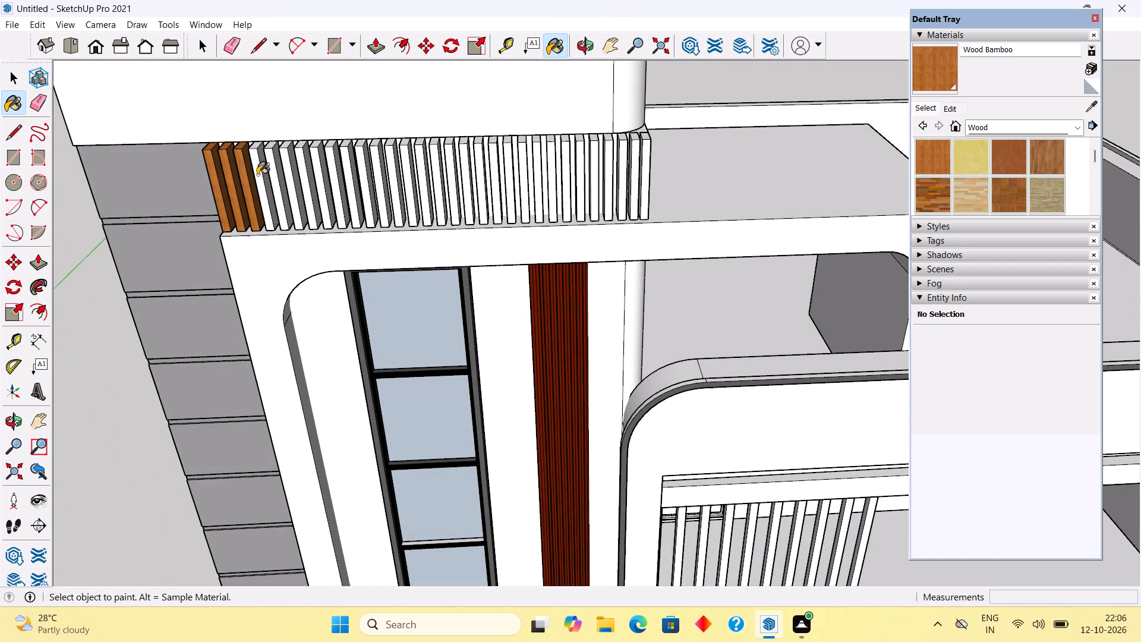
left_click(272, 172)
left_click(285, 171)
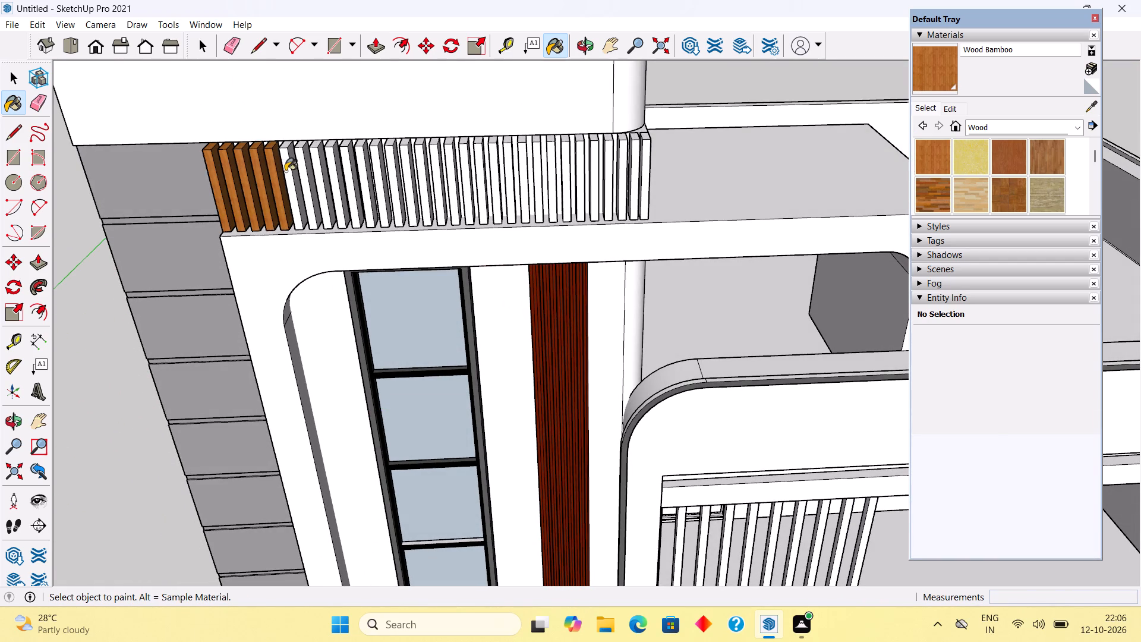
left_click(310, 190)
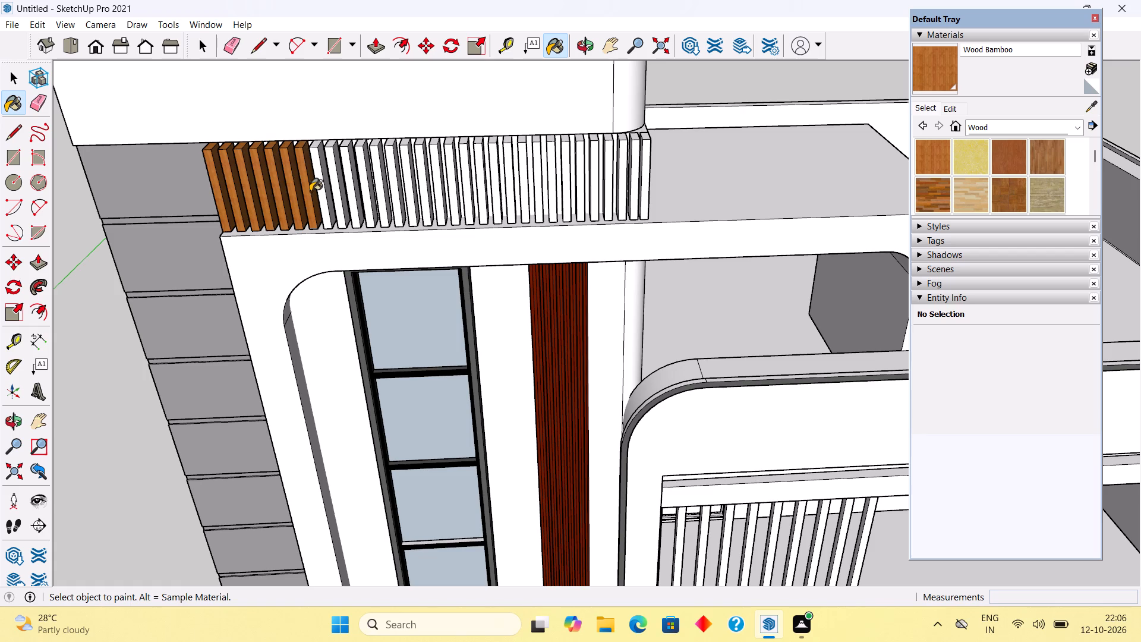
left_click(322, 189)
left_click(336, 183)
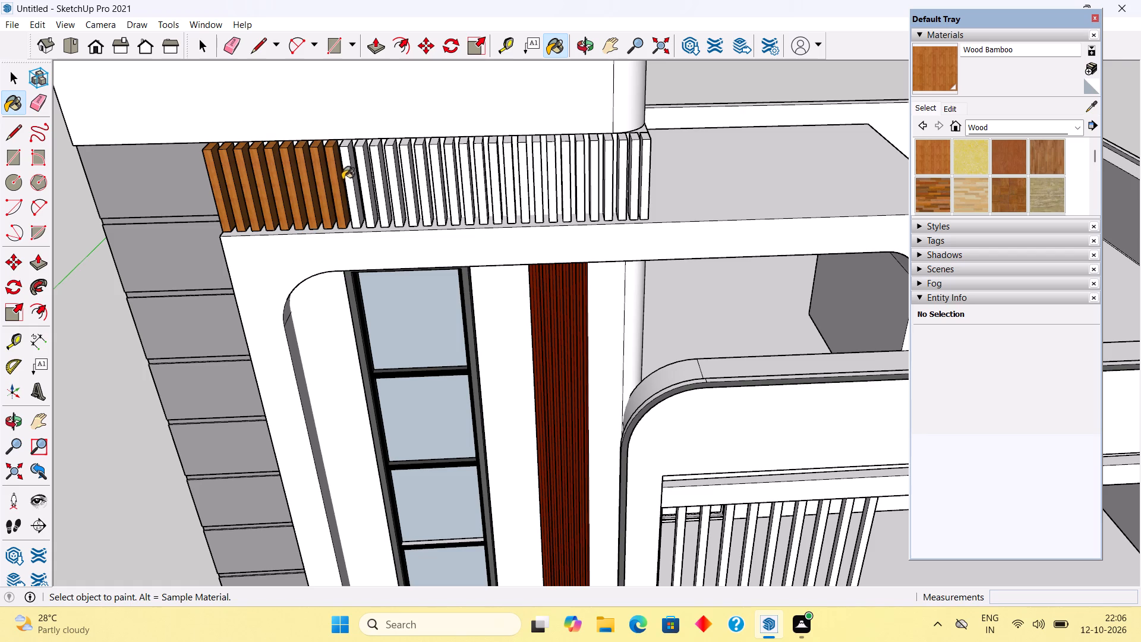
Continue along the row below the tower's roof cap, painting the next eleven vertical slats with Wood Bamboo.
scroll(343, 177, "up", 6)
left_click(354, 183)
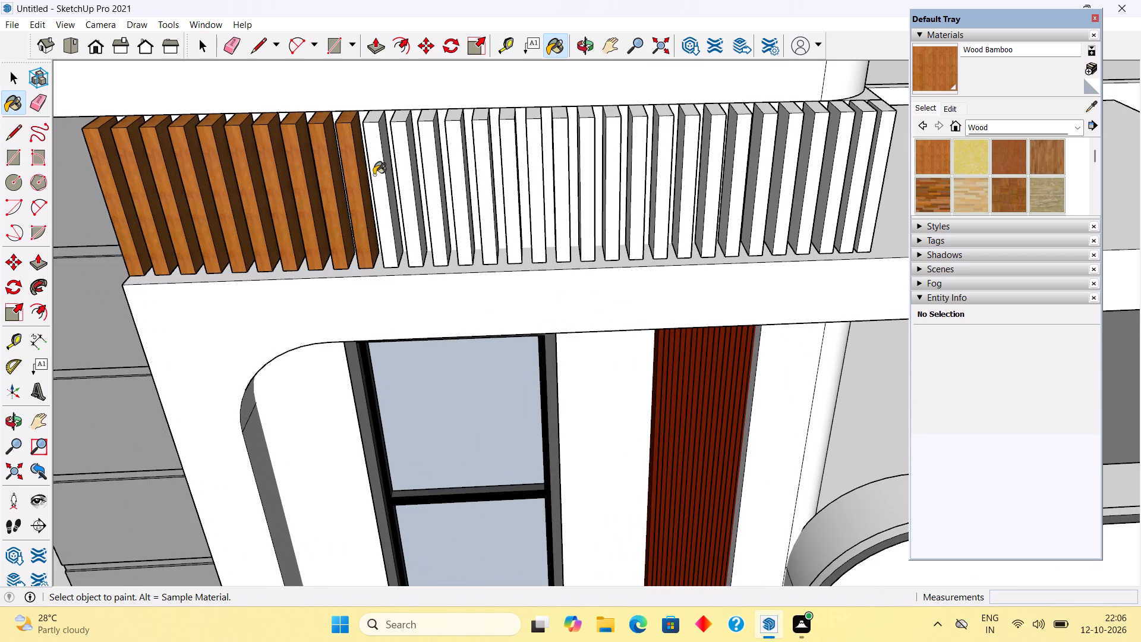
left_click(376, 174)
left_click(410, 175)
left_click(430, 172)
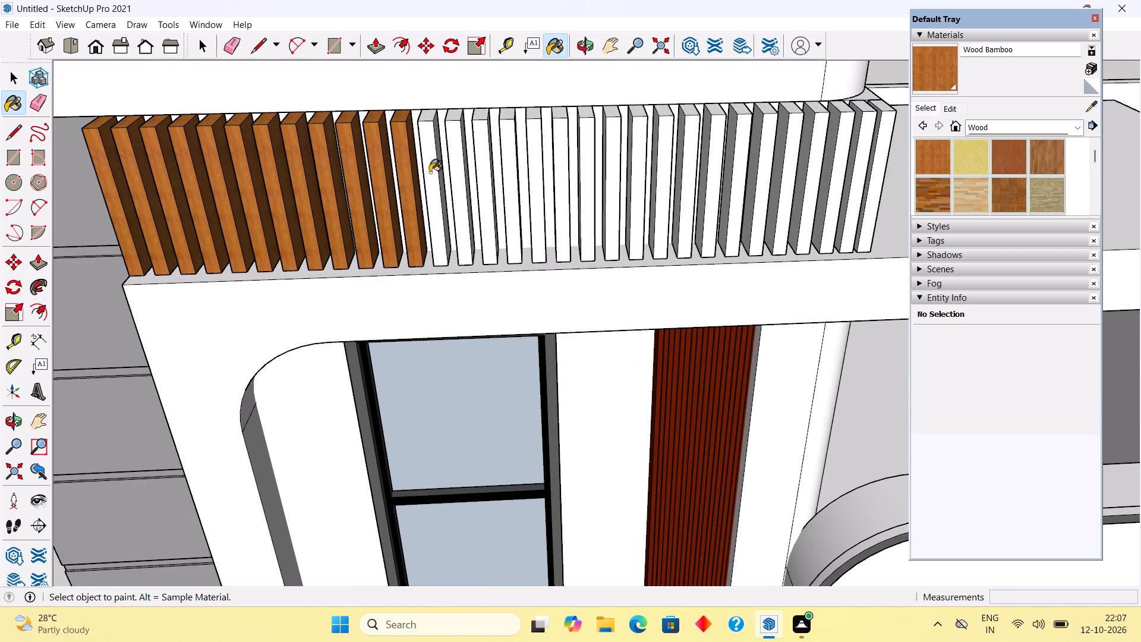
left_click(453, 168)
left_click(489, 174)
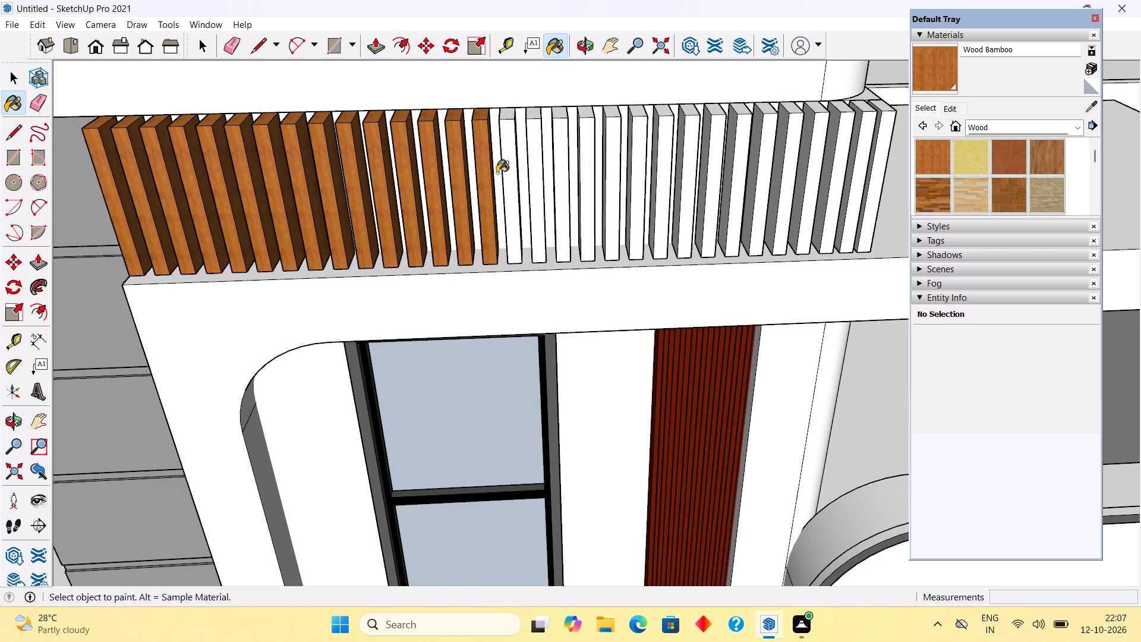
left_click(515, 173)
left_click(536, 174)
left_click(561, 174)
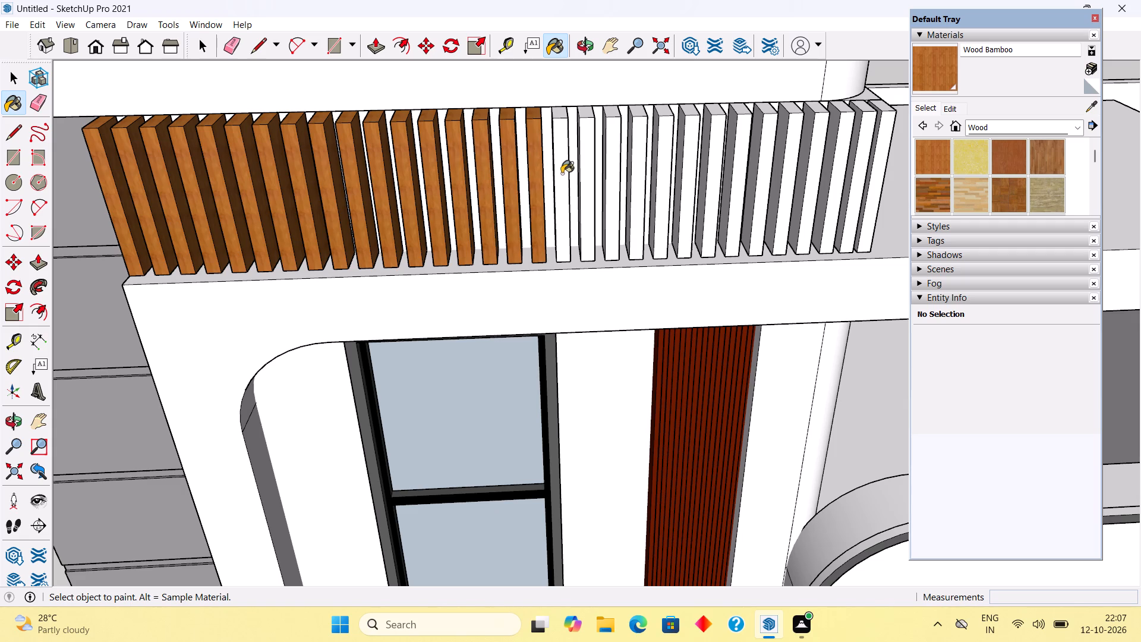
left_click(584, 175)
left_click(606, 181)
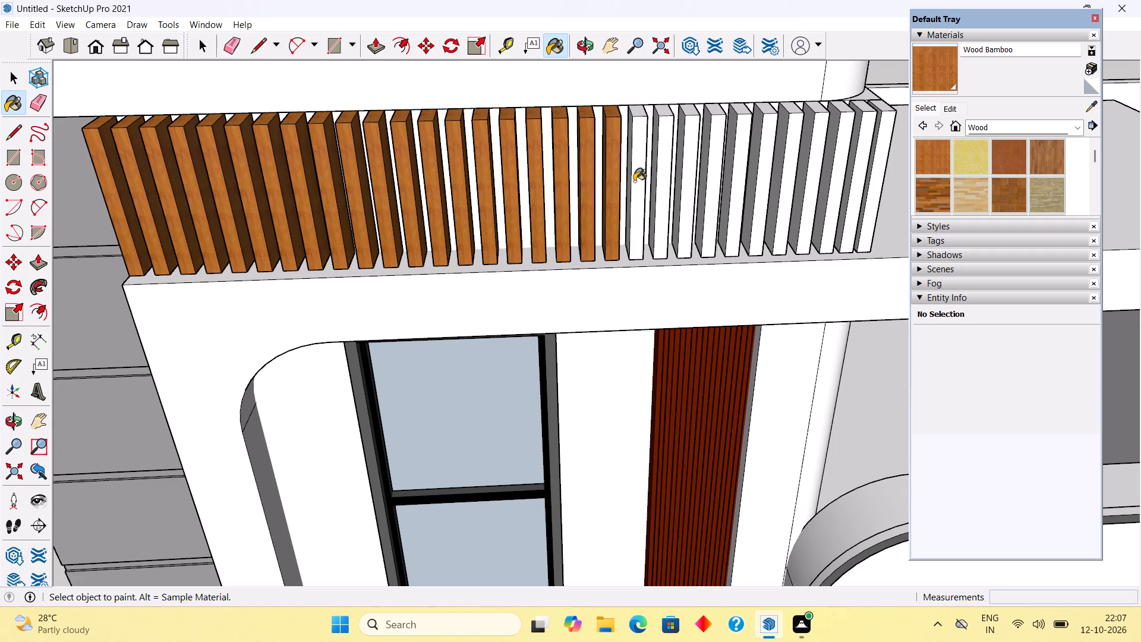
Paint the remaining white slats below the tower's roof cap with Wood Bamboo, up to the rounded corner end.
left_click(634, 181)
left_click(660, 187)
left_click(689, 187)
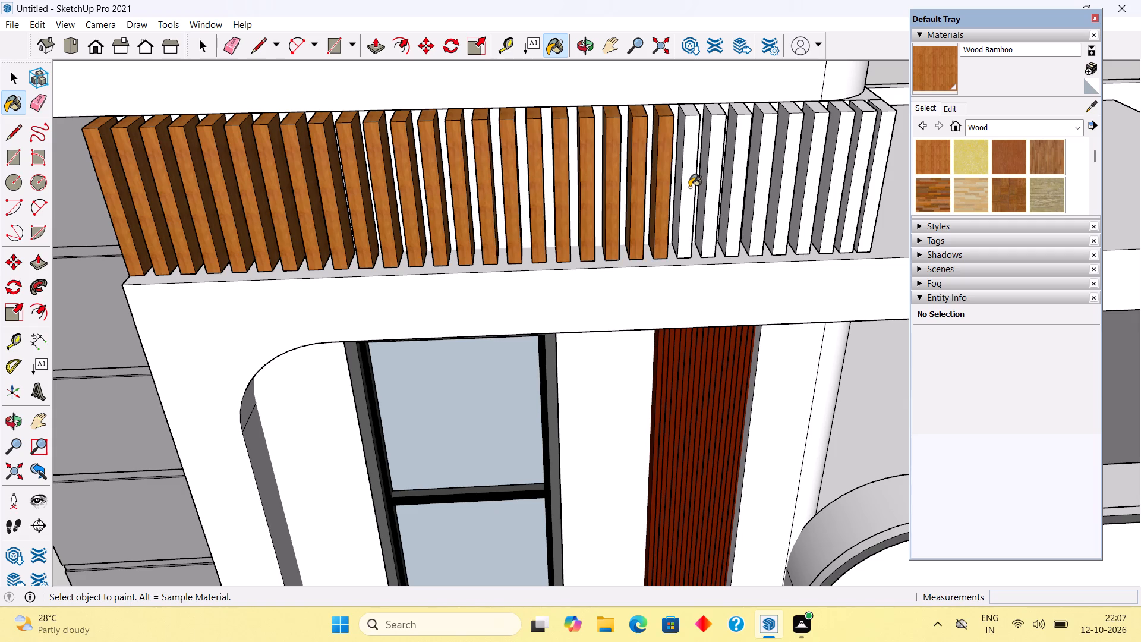
left_click(710, 190)
left_click(727, 196)
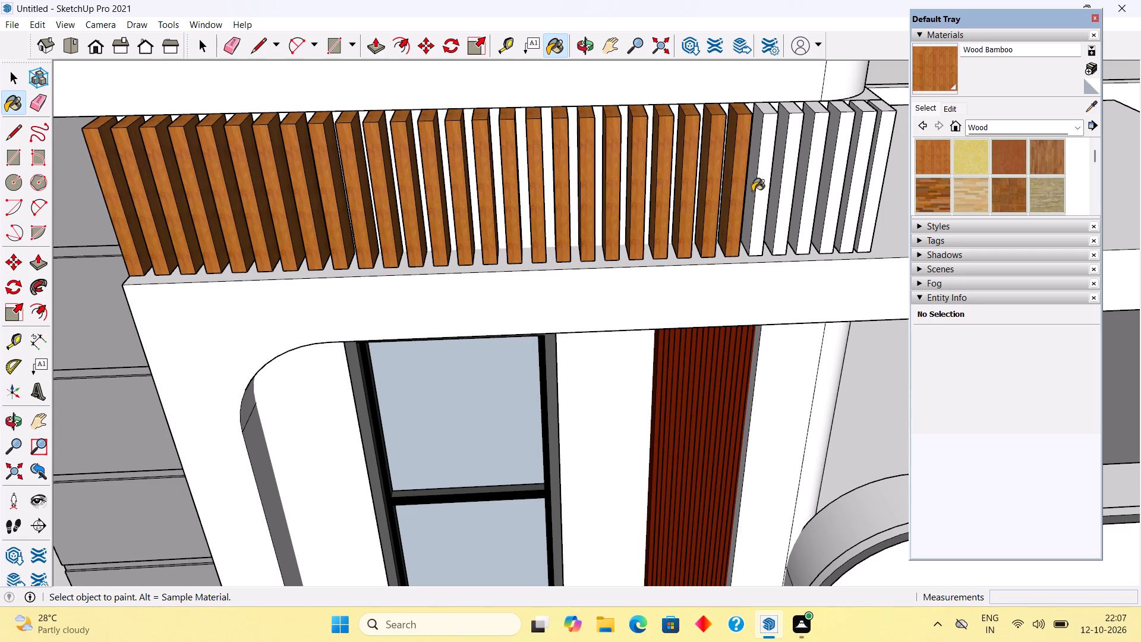
left_click(753, 193)
left_click(783, 197)
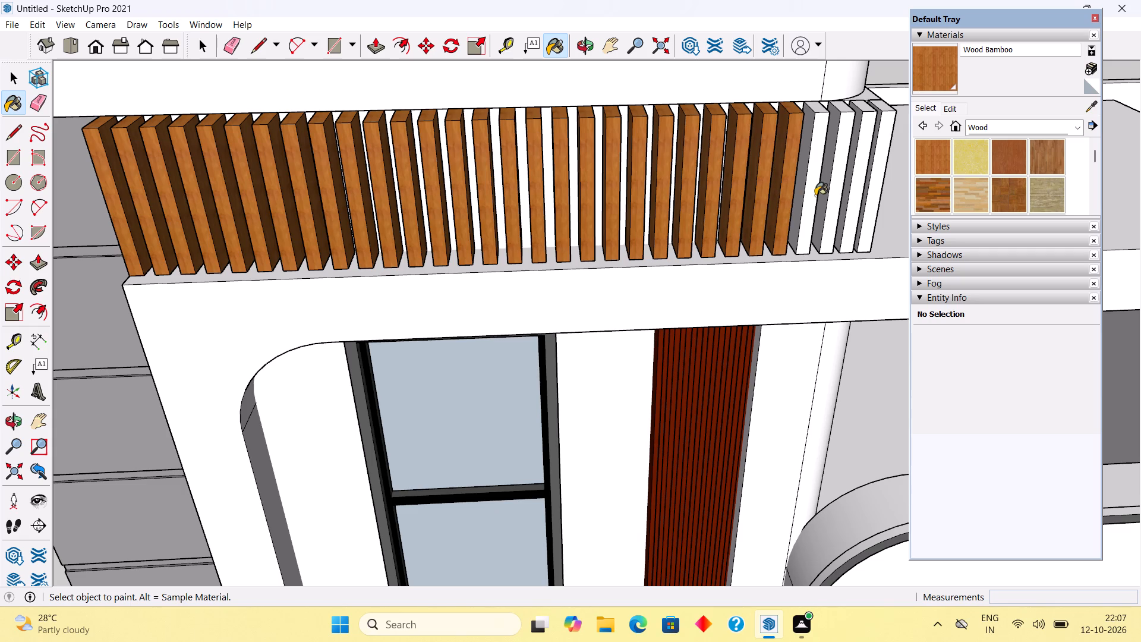
left_click(811, 198)
left_click(831, 199)
left_click(846, 200)
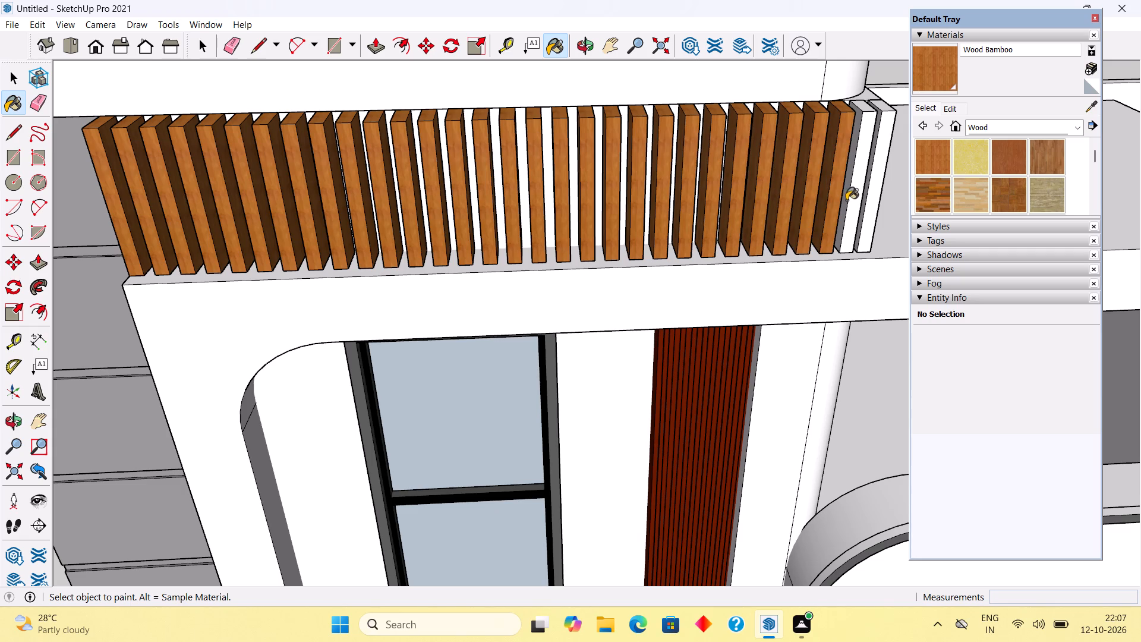
left_click(868, 206)
scroll(651, 278, "down", 9)
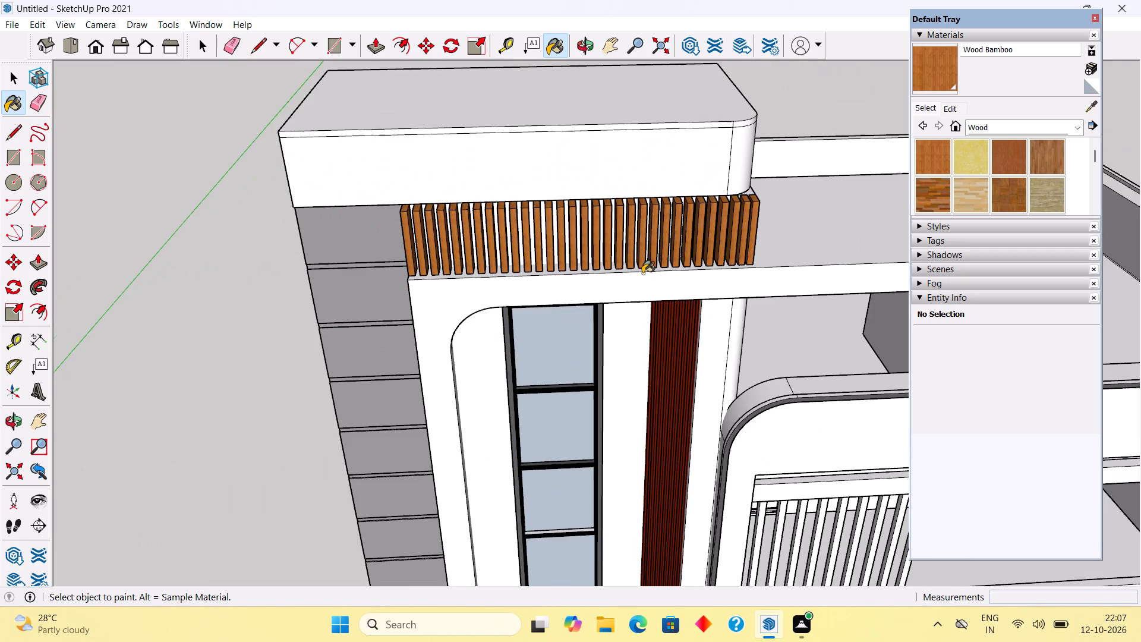
scroll(642, 273, "down", 1)
left_click(642, 273)
key("space")
middle_click_drag(627, 263, 549, 127)
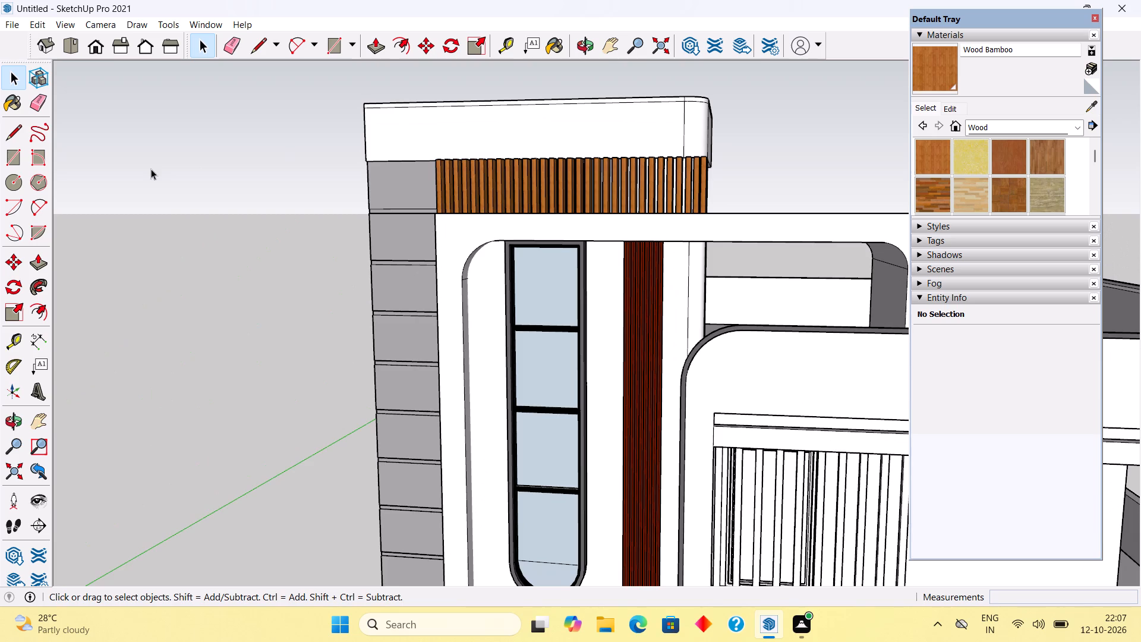
Paint the ground-floor entrance door's frame with Wood Veneer 01.
scroll(310, 301, "down", 6)
scroll(335, 366, "down", 4)
middle_click_drag(355, 398, 446, 393)
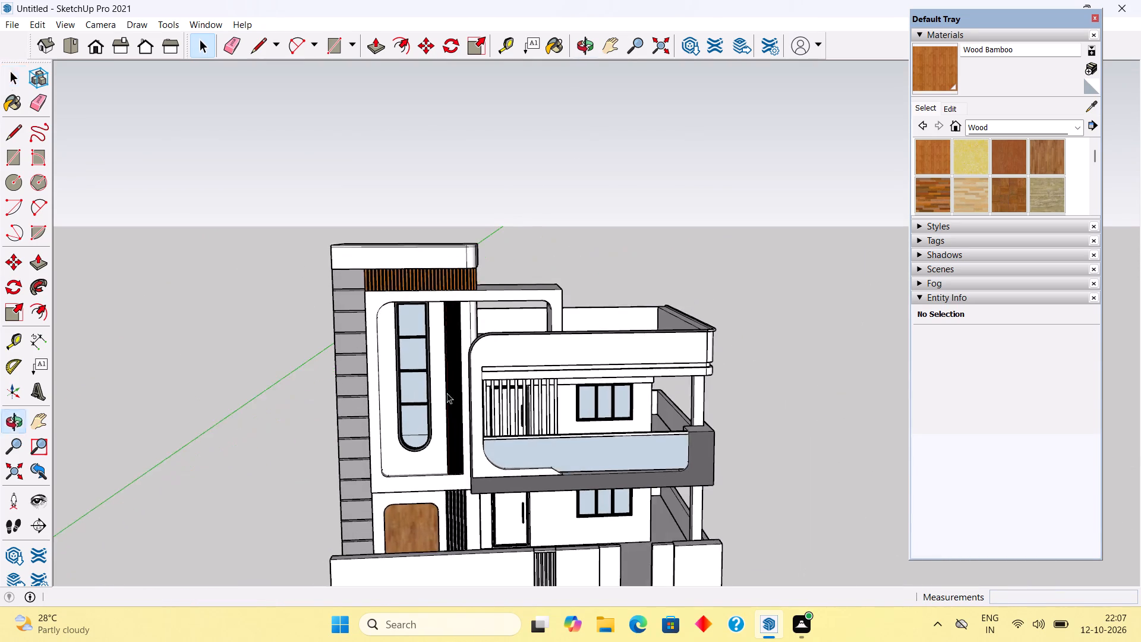
scroll(449, 394, "down", 1)
scroll(247, 214, "down", 4)
scroll(330, 473, "up", 7)
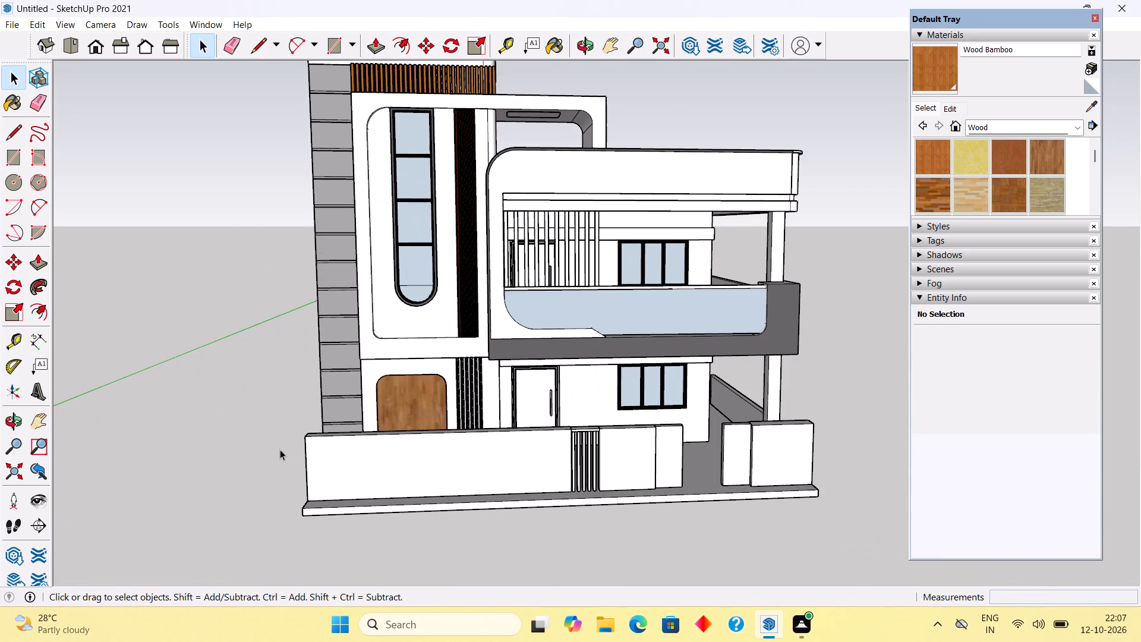
scroll(250, 421, "down", 1)
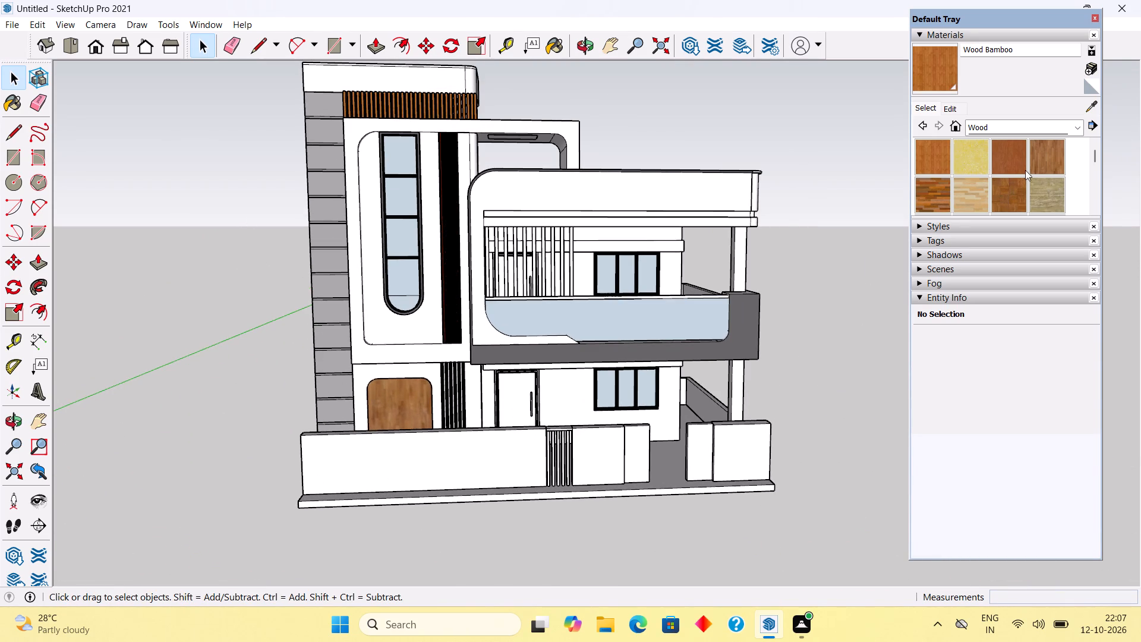
scroll(1025, 170, "down", 4)
left_click(1016, 160)
scroll(525, 409, "up", 3)
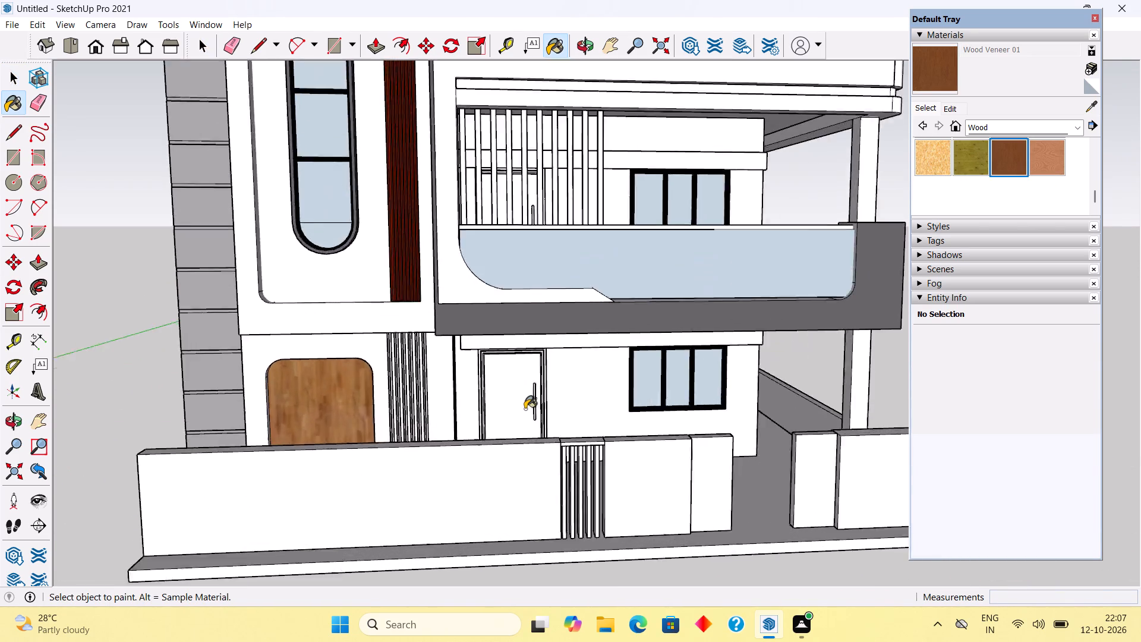
scroll(525, 409, "up", 12)
left_click(582, 350)
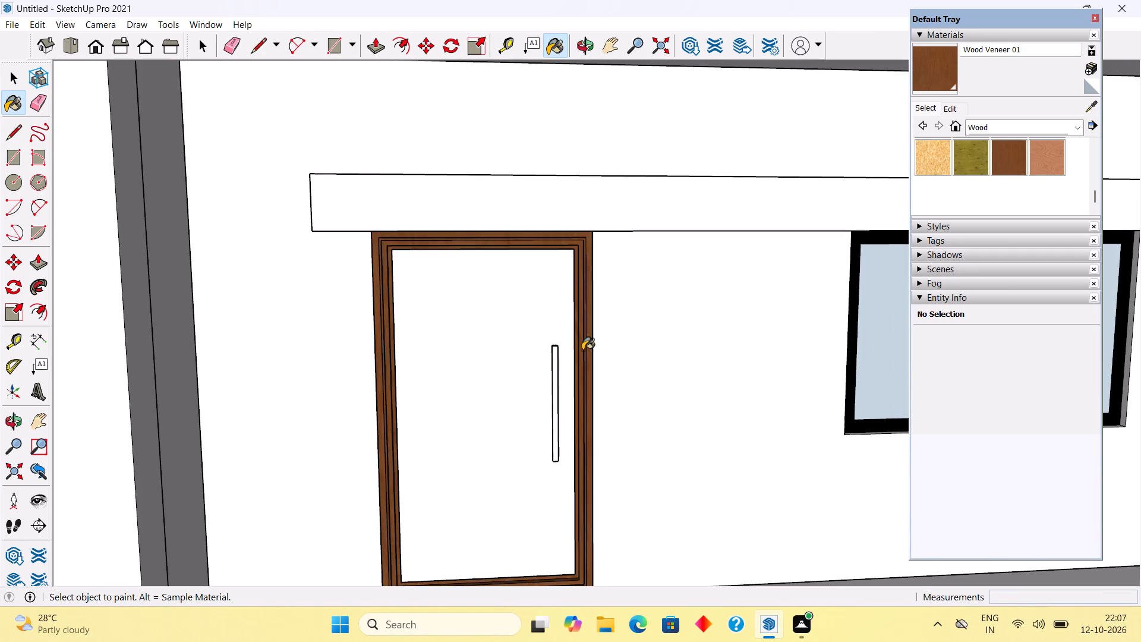
Paint the frame of the upper-floor door behind the balcony slats with Wood Veneer 01.
scroll(582, 350, "down", 10)
scroll(552, 210, "down", 4)
middle_click_drag(576, 131, 566, 172)
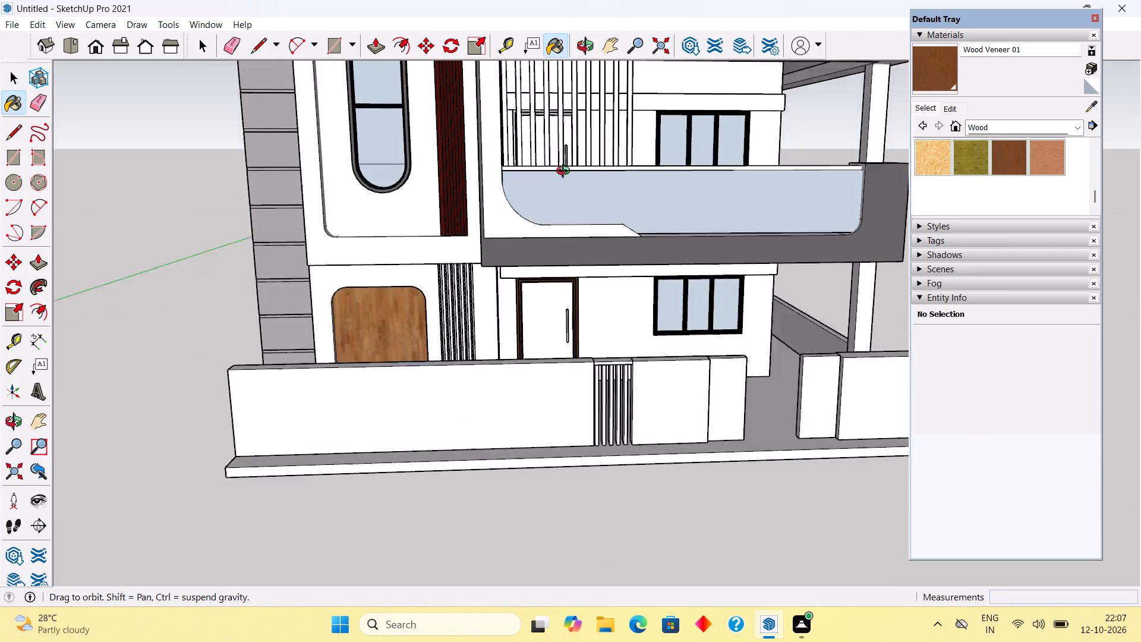
middle_click_drag(566, 172, 553, 229)
scroll(579, 155, "up", 15)
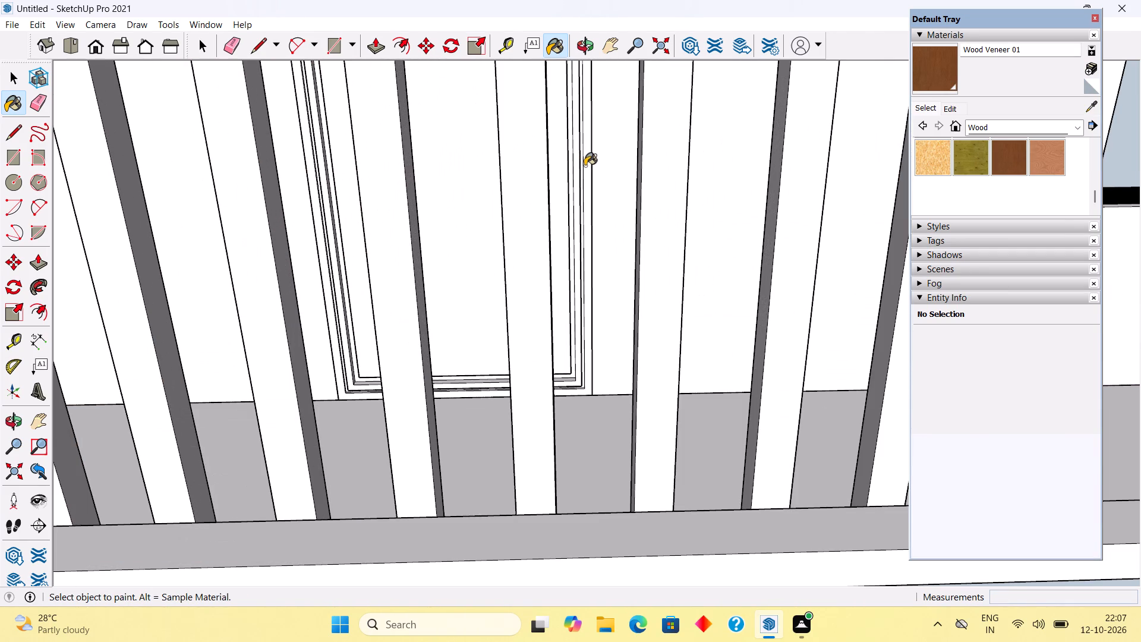
left_click(585, 166)
Paint the door panels on the ground floor and the upper floor with Wood Cherry Original.
scroll(584, 166, "down", 5)
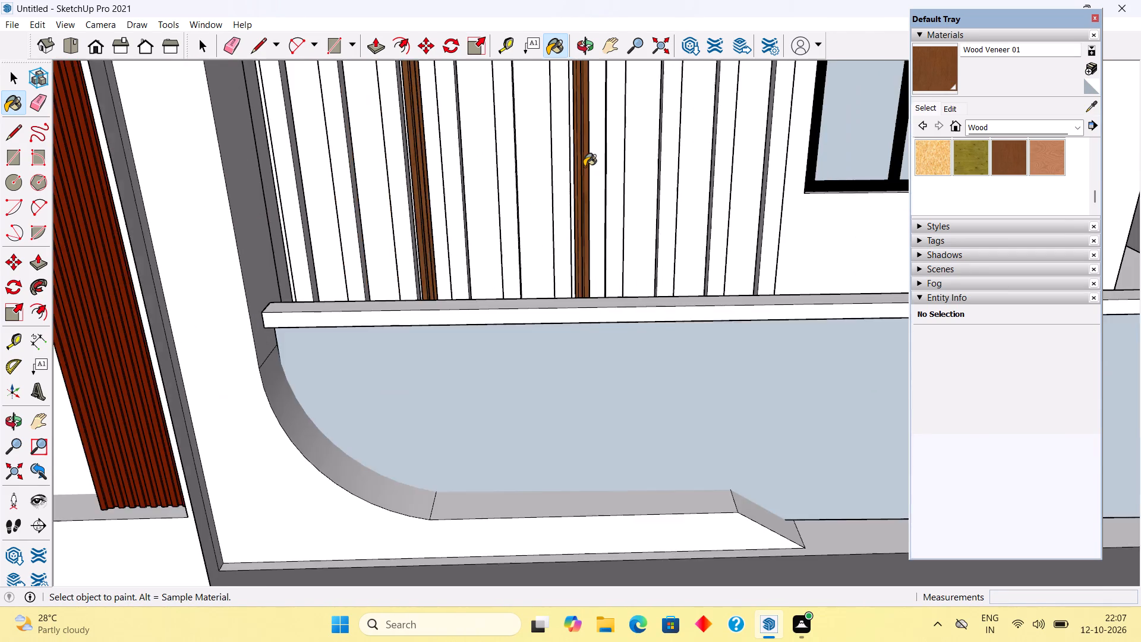
scroll(584, 166, "down", 12)
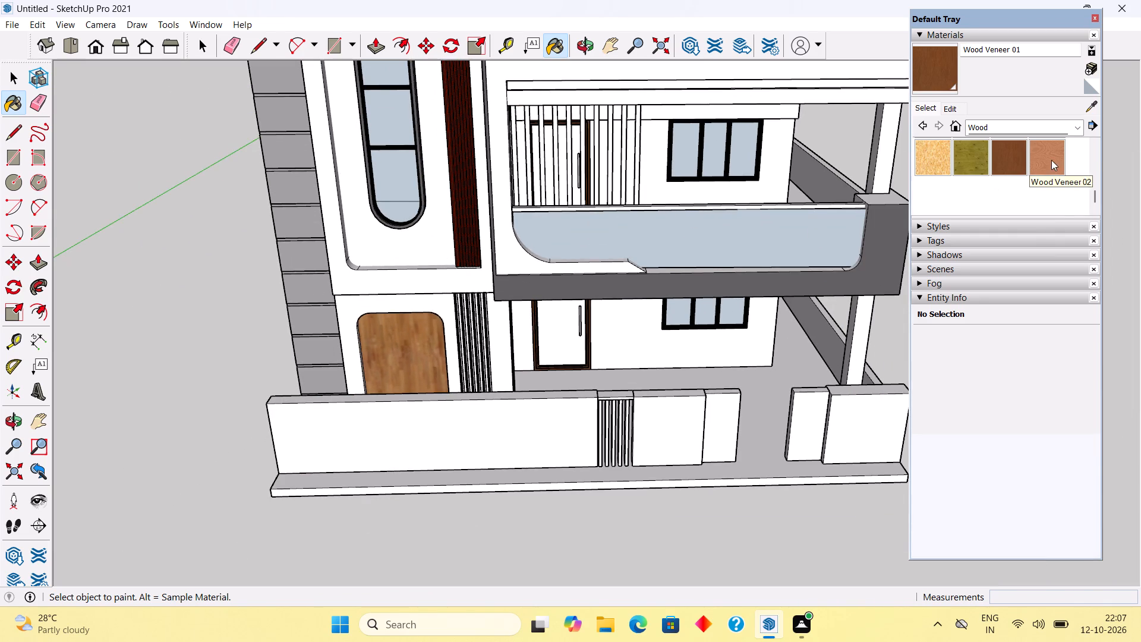
scroll(1007, 171, "up", 3)
left_click(1011, 165)
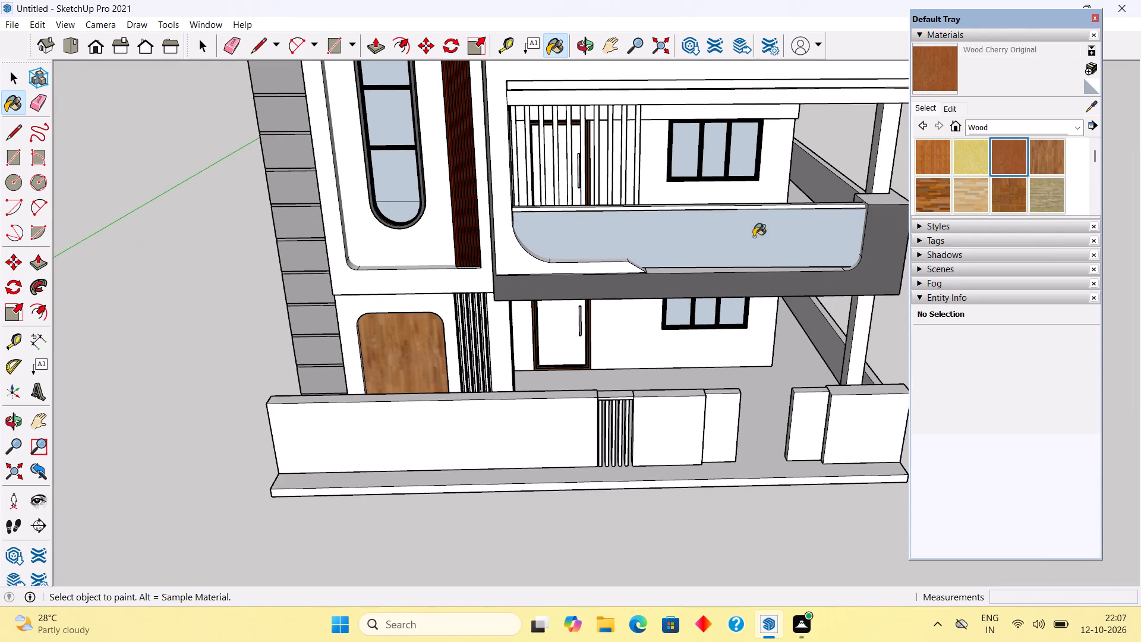
left_click(570, 350)
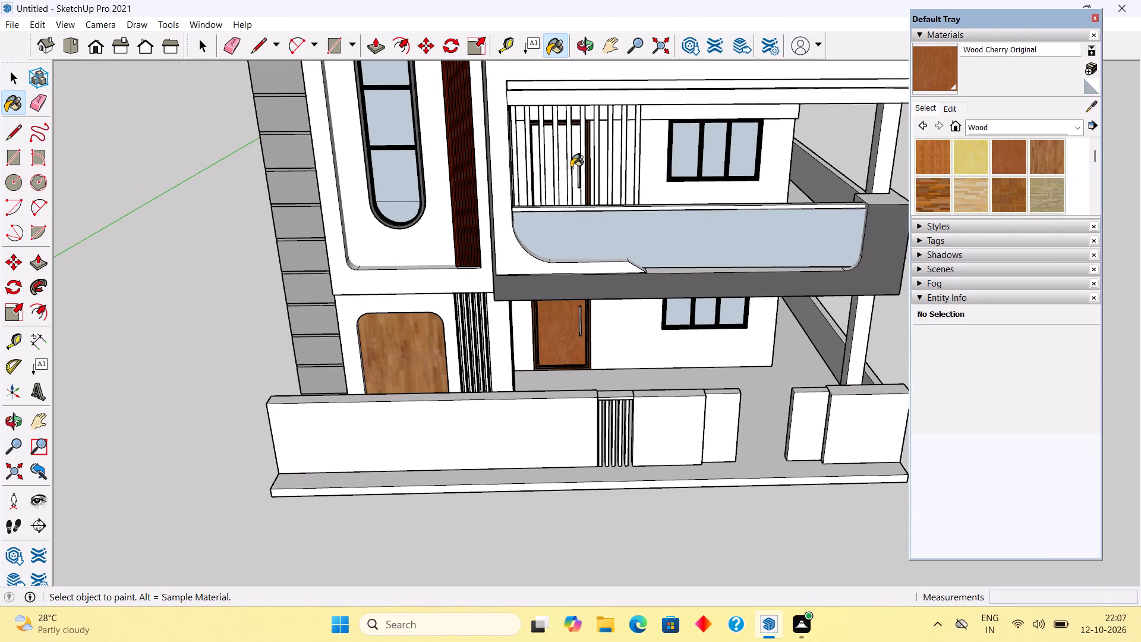
scroll(575, 163, "up", 7)
left_click(574, 137)
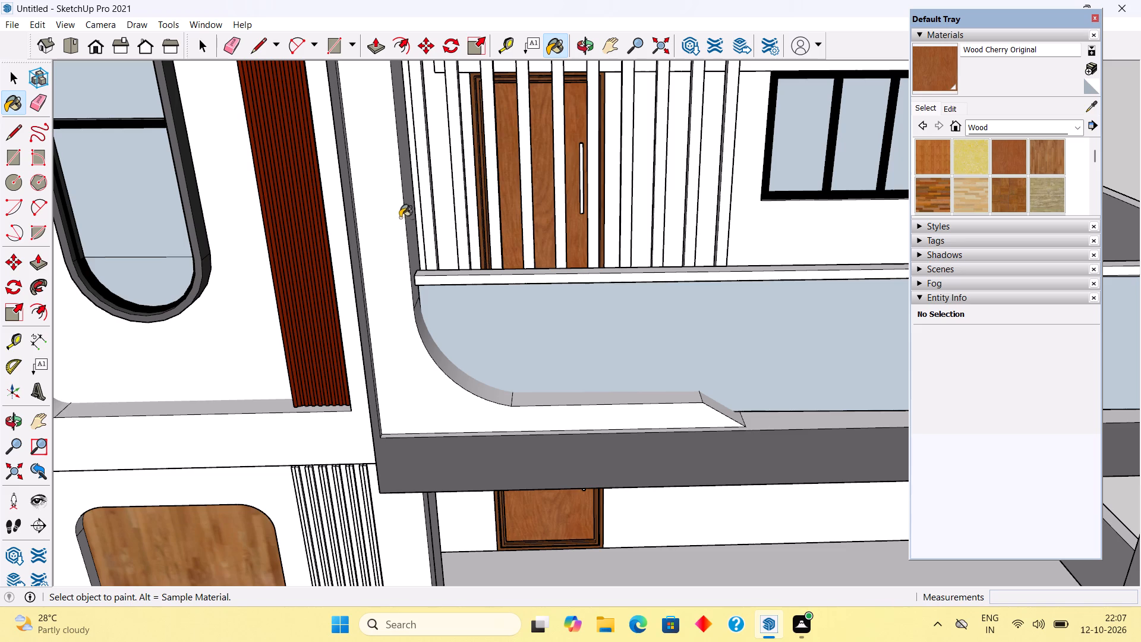
Paint the vertical slats in front of the upper-floor balcony door with Wood Cherry Original.
left_click(428, 209)
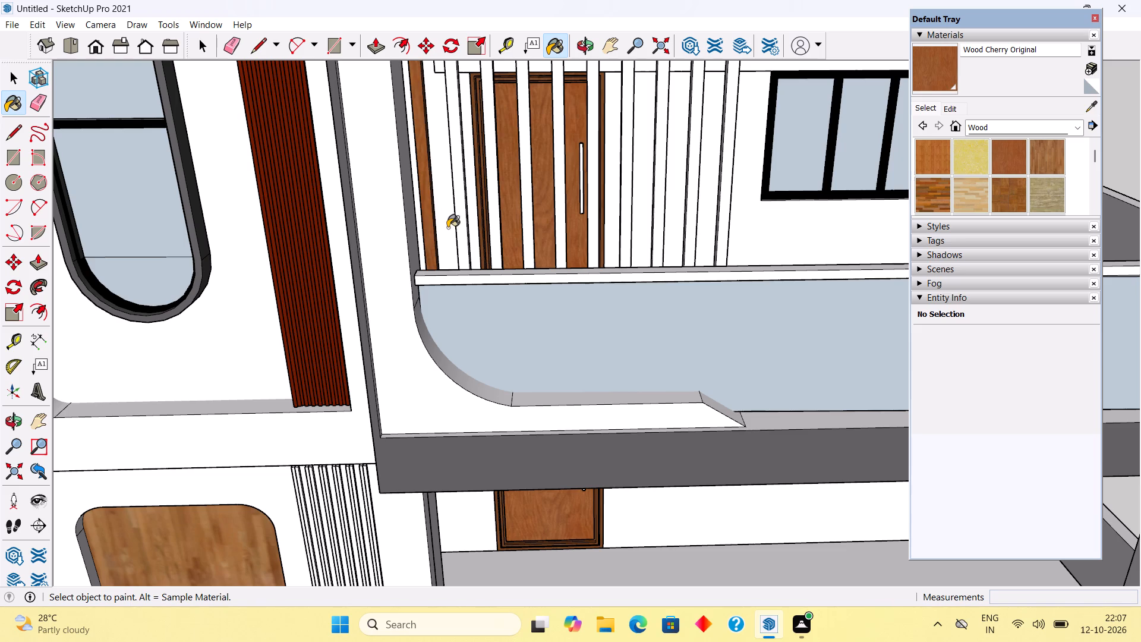
left_click(461, 228)
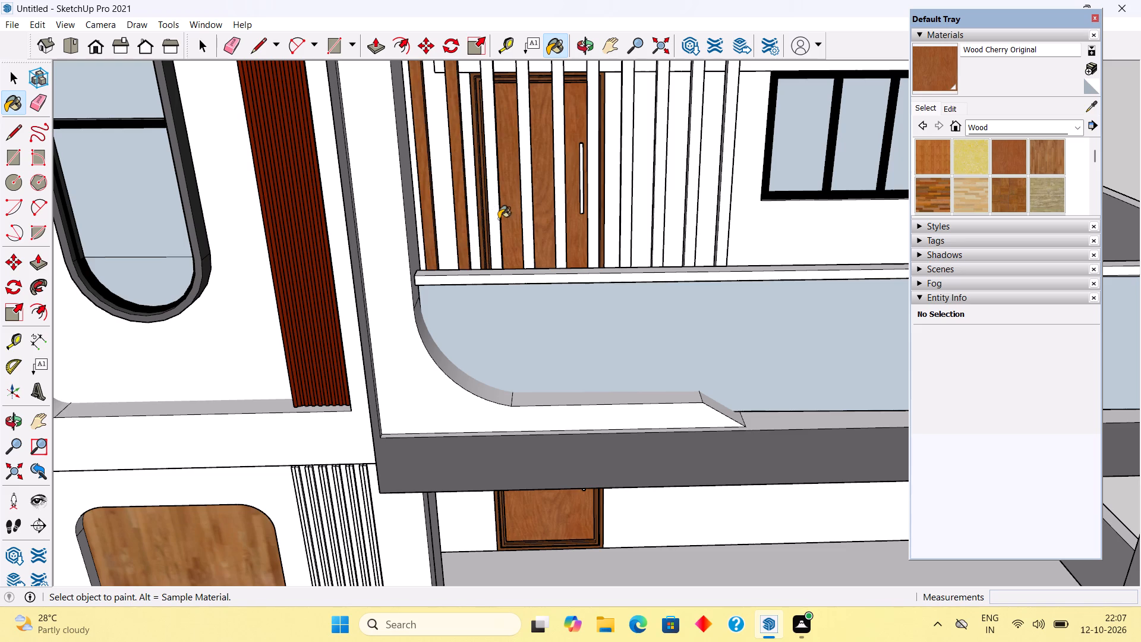
left_click(498, 235)
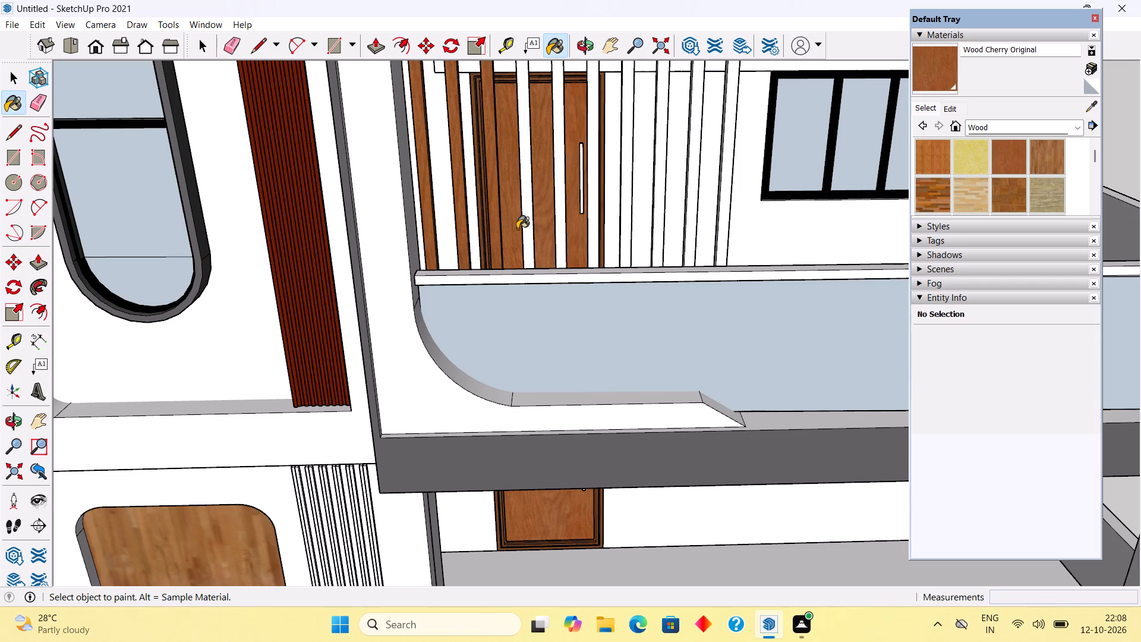
left_click(525, 229)
left_click(560, 231)
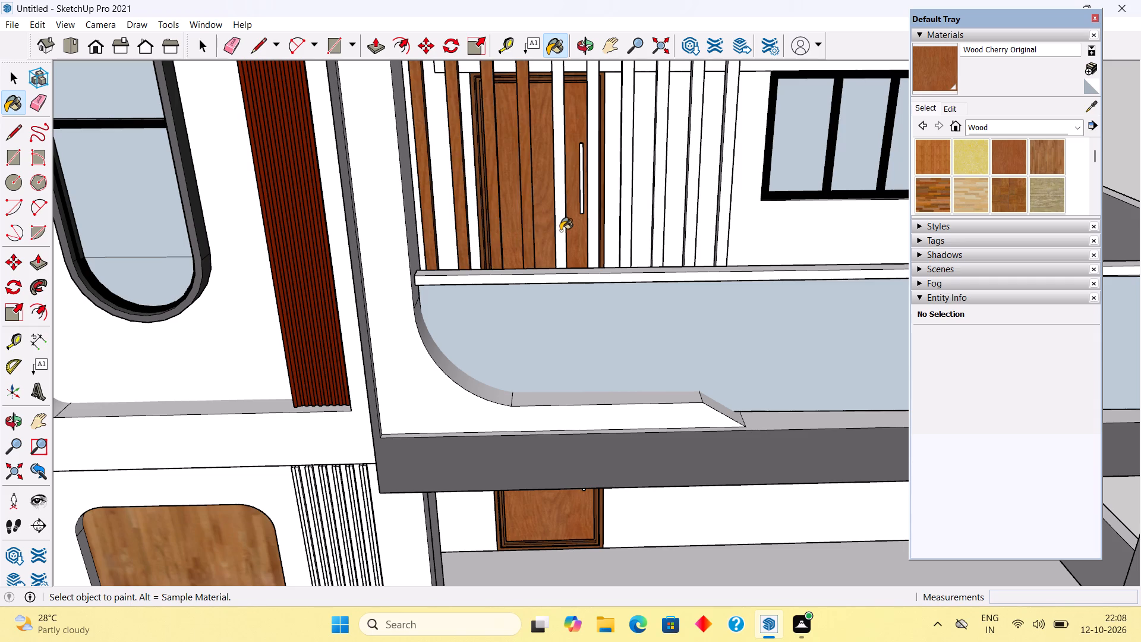
left_click(592, 232)
left_click(625, 232)
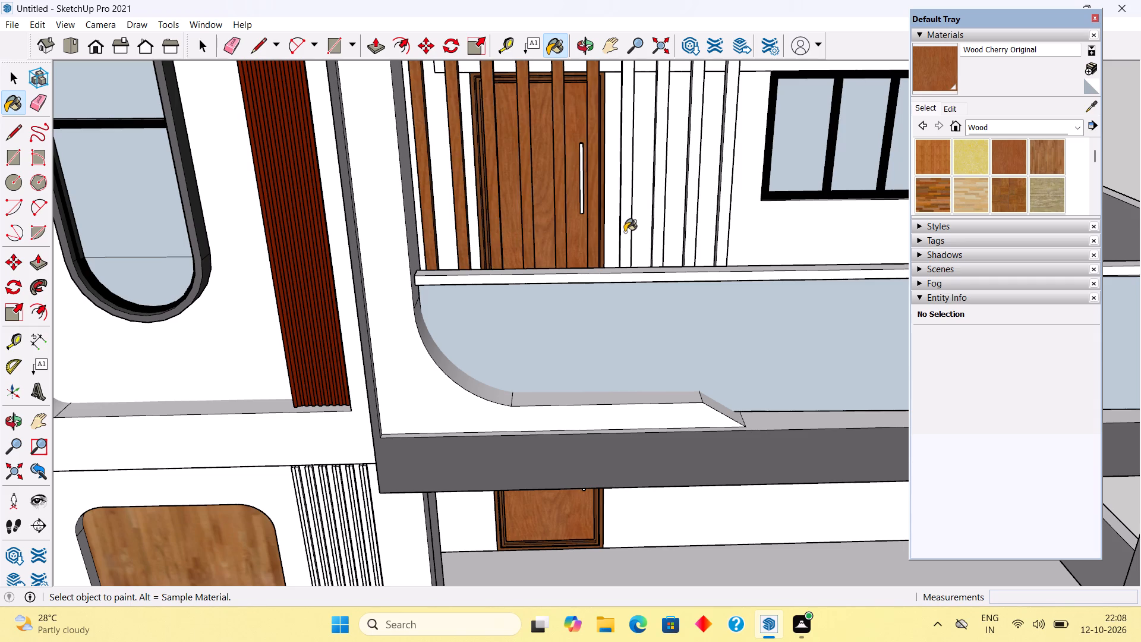
left_click(658, 228)
left_click(690, 228)
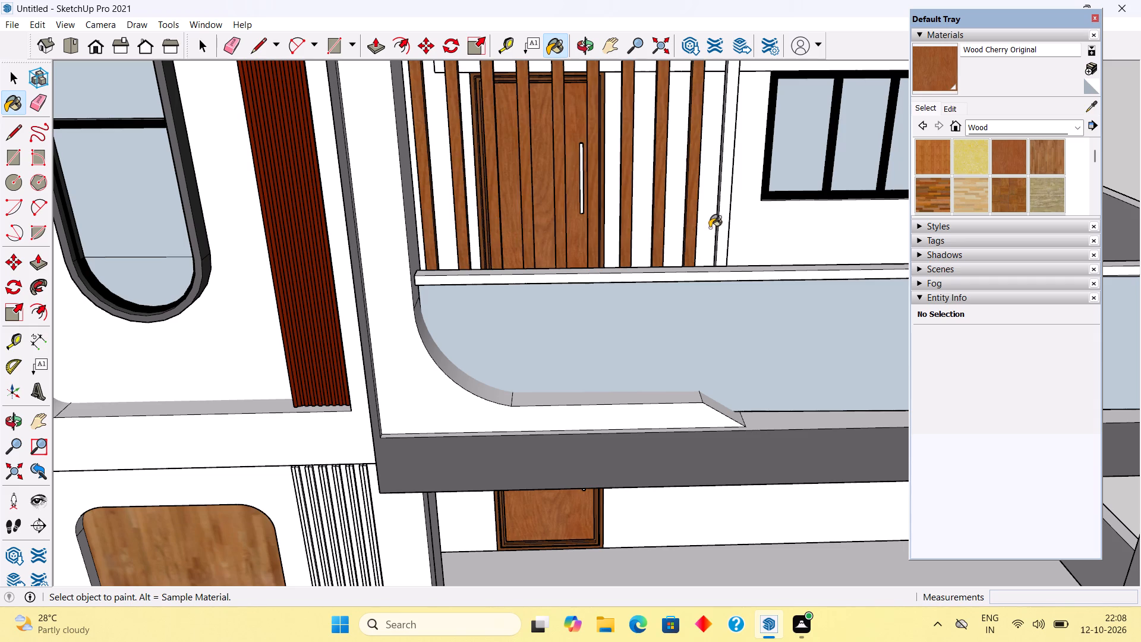
left_click(720, 243)
Paint the tall fluted panel beside the tower's long window with Wood Veneer 01.
scroll(720, 243, "down", 13)
middle_click_drag(714, 247, 680, 175)
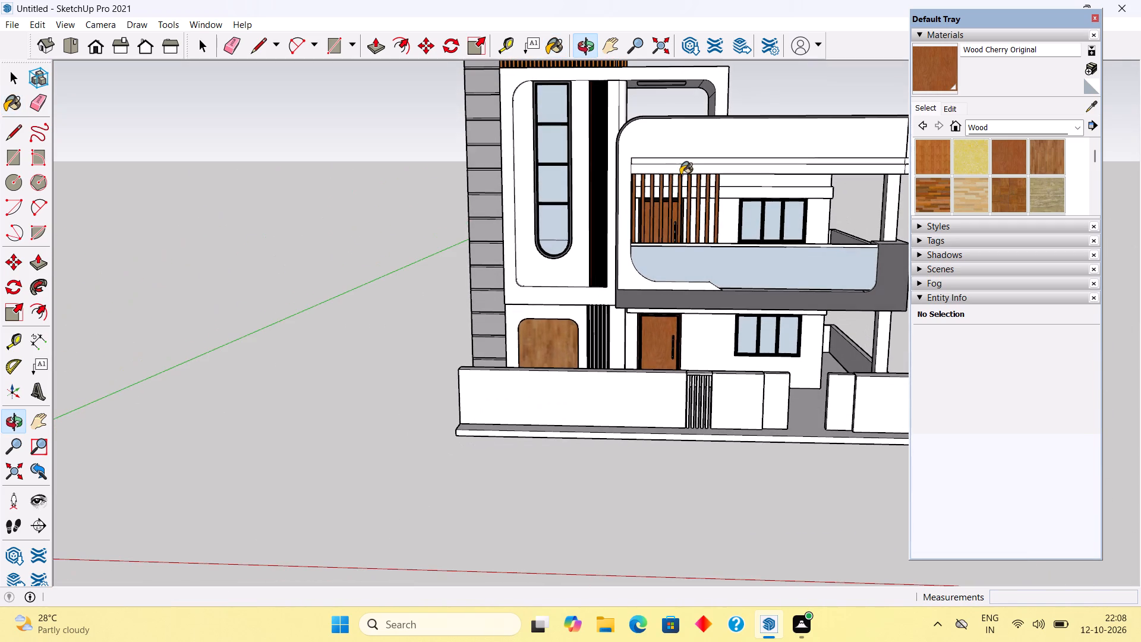
scroll(956, 171, "down", 4)
left_click(1005, 166)
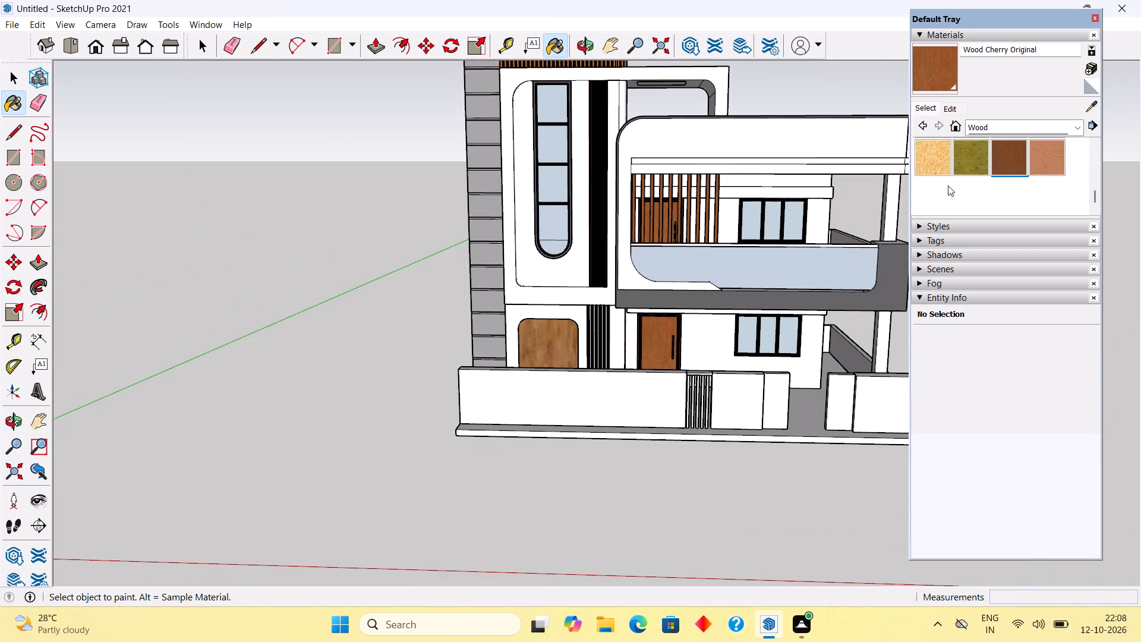
scroll(642, 233, "up", 4)
left_click(587, 238)
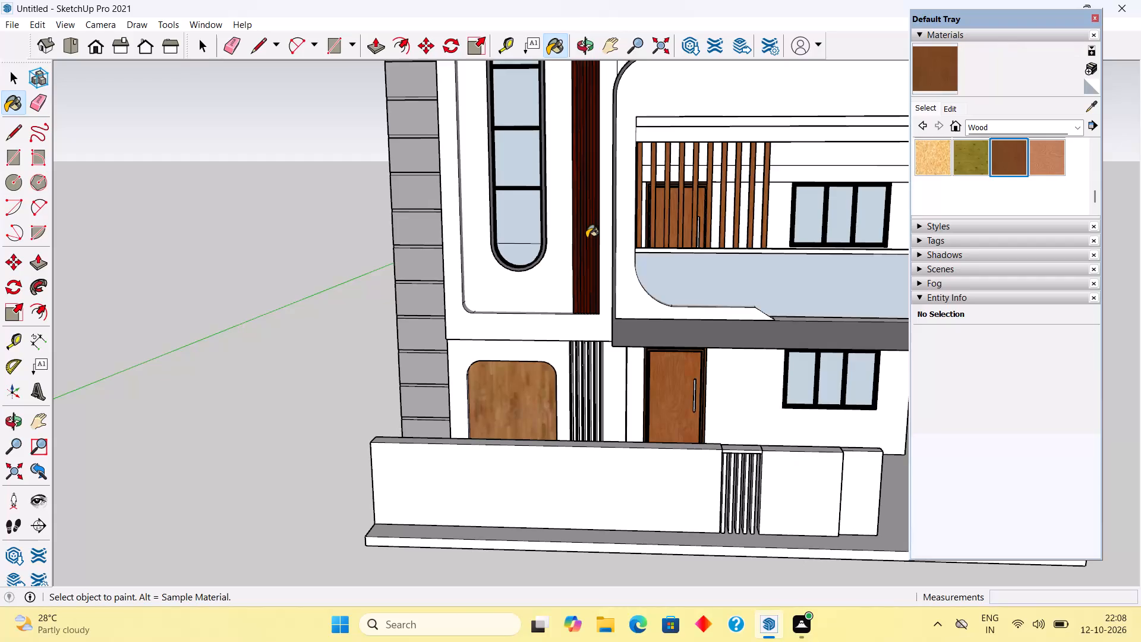
Open the tower's fluted panel for editing and push the narrow strip nearest its window-side edge in by 1/2".
middle_click_drag(587, 240, 637, 295)
scroll(637, 295, "down", 8)
scroll(629, 294, "up", 2)
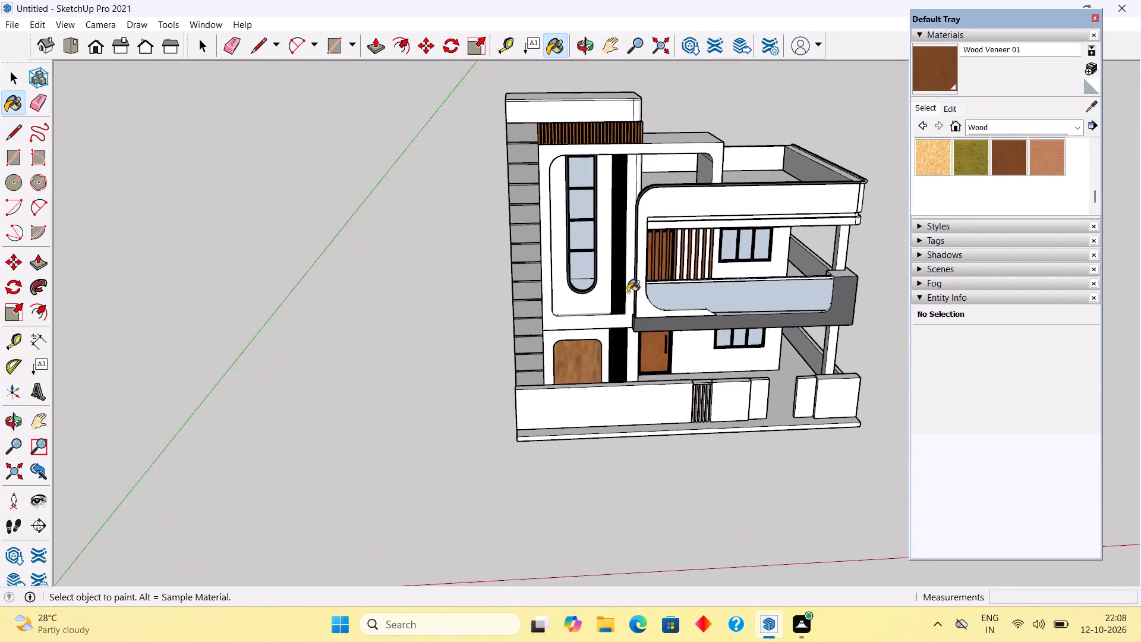
scroll(628, 292, "up", 19)
scroll(612, 272, "up", 7)
key("space")
triple_click(611, 272)
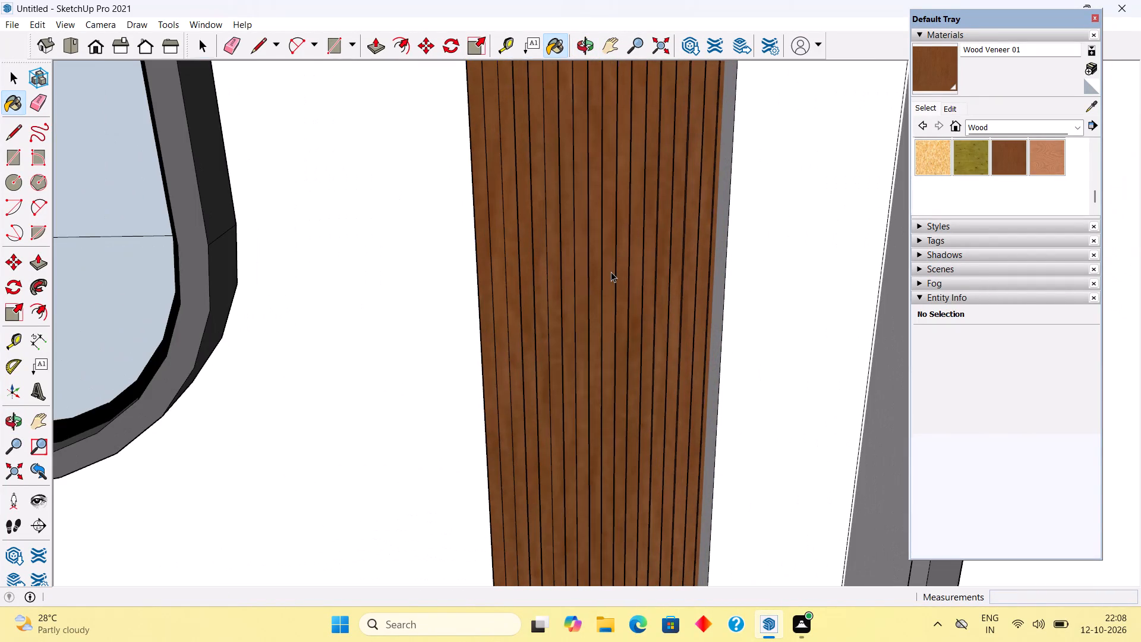
scroll(600, 265, "up", 1)
middle_click_drag(559, 269, 409, 339)
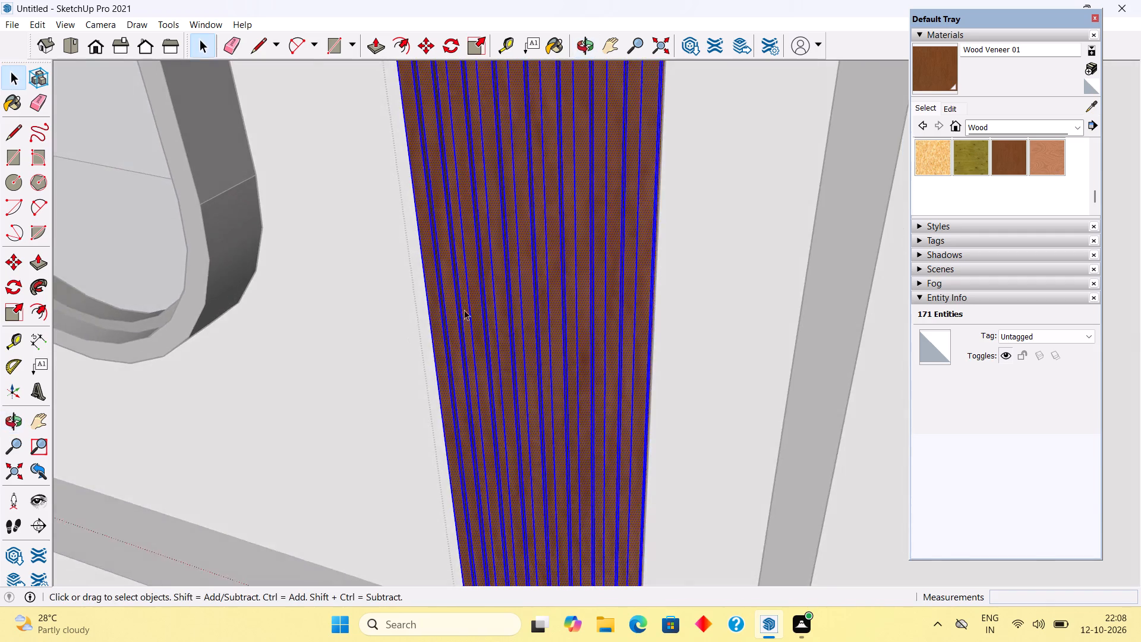
scroll(471, 304, "up", 10)
middle_click_drag(433, 326, 471, 332)
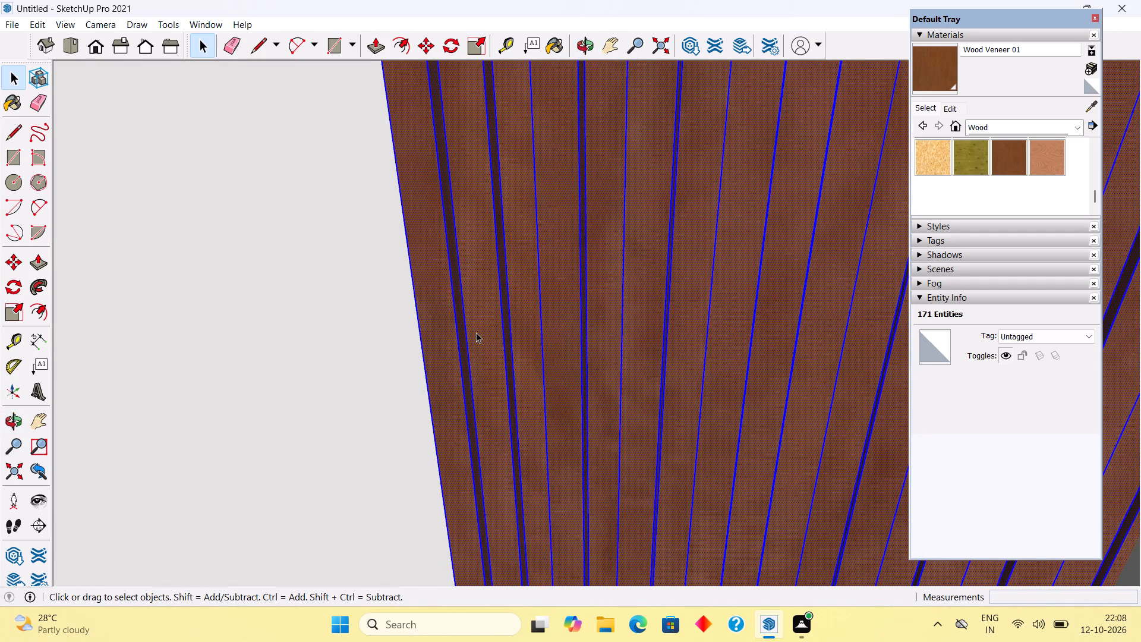
left_click(476, 332)
key("p")
left_click(476, 332)
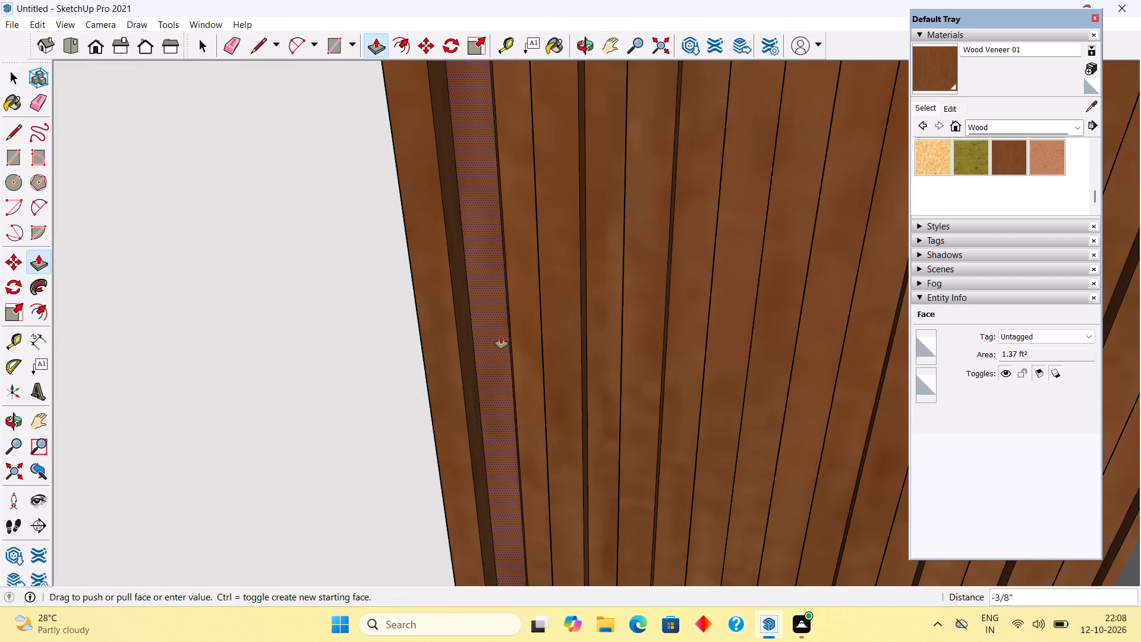
left_click(515, 347)
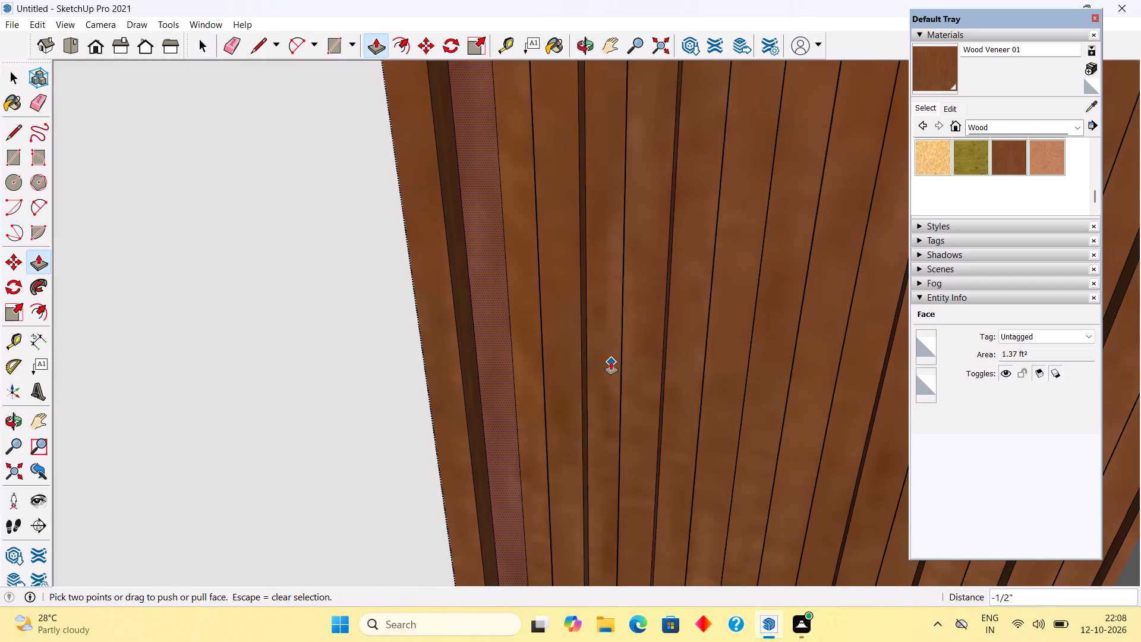
Pull two more narrow strips of the fluted panel out by 1/2" each, working across from the window side.
key("space")
left_click(612, 347)
key("p")
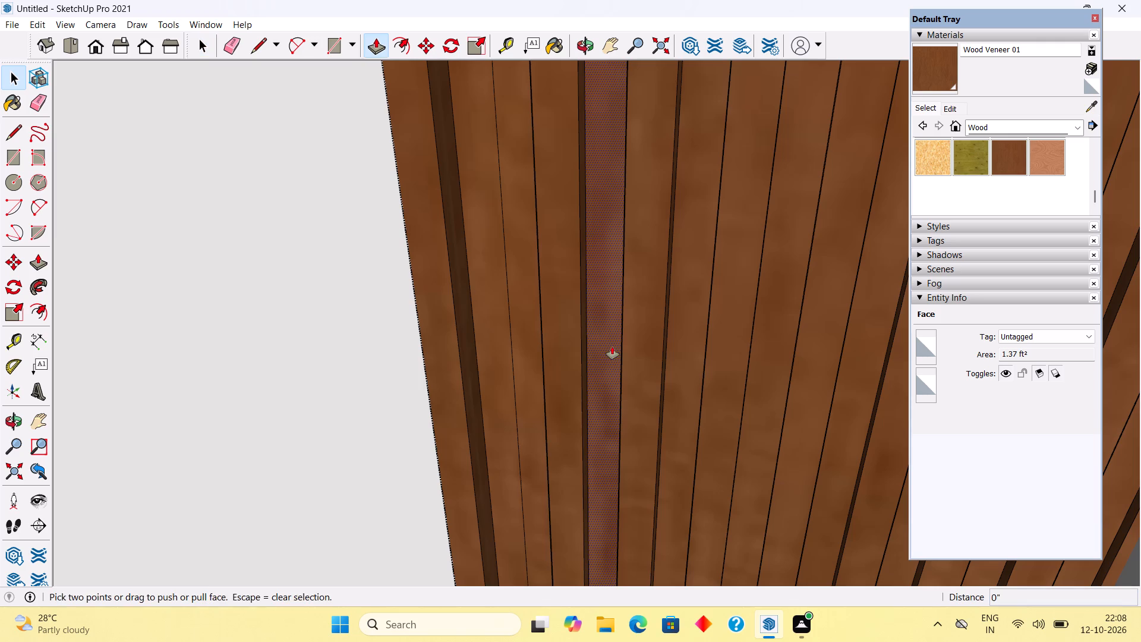
left_click(612, 347)
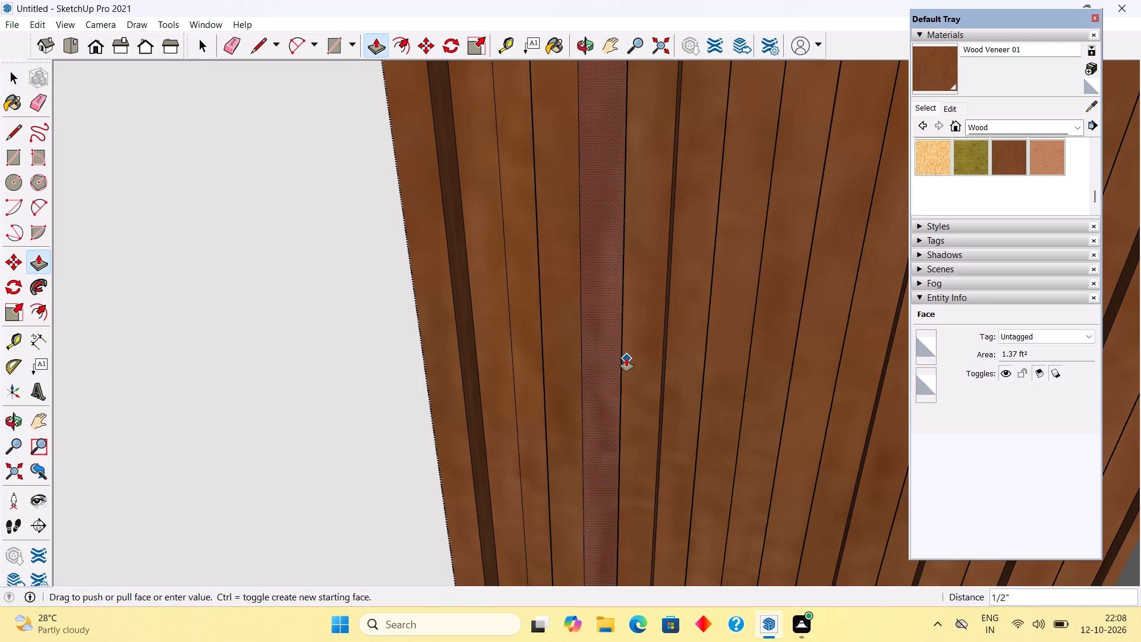
left_click(623, 363)
scroll(623, 363, "down", 4)
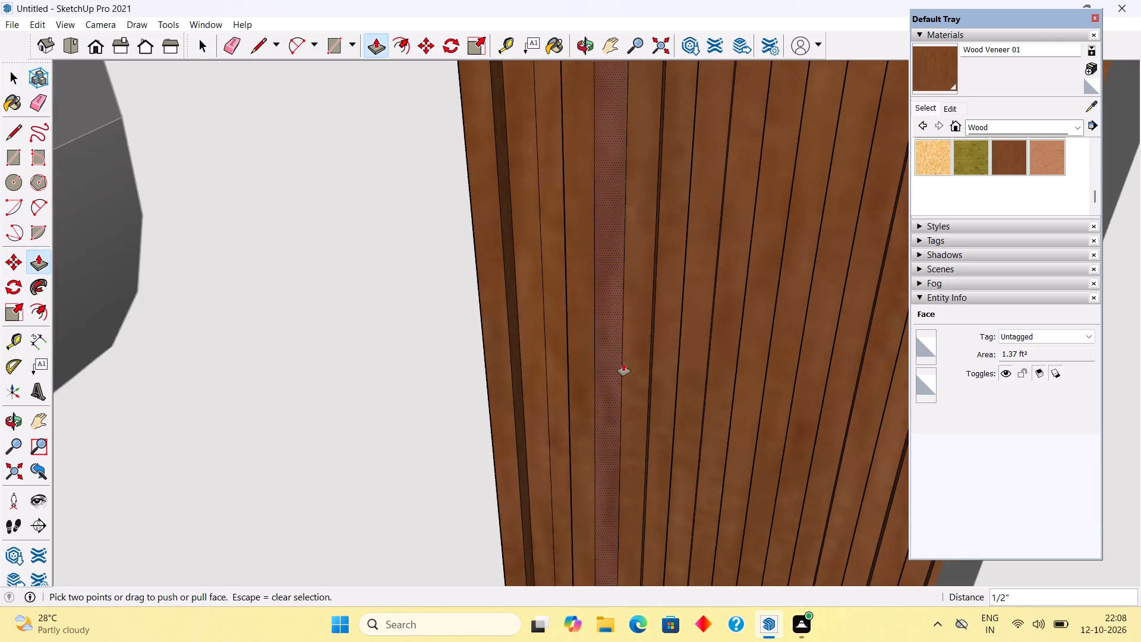
scroll(623, 363, "down", 6)
key("space")
left_click(684, 380)
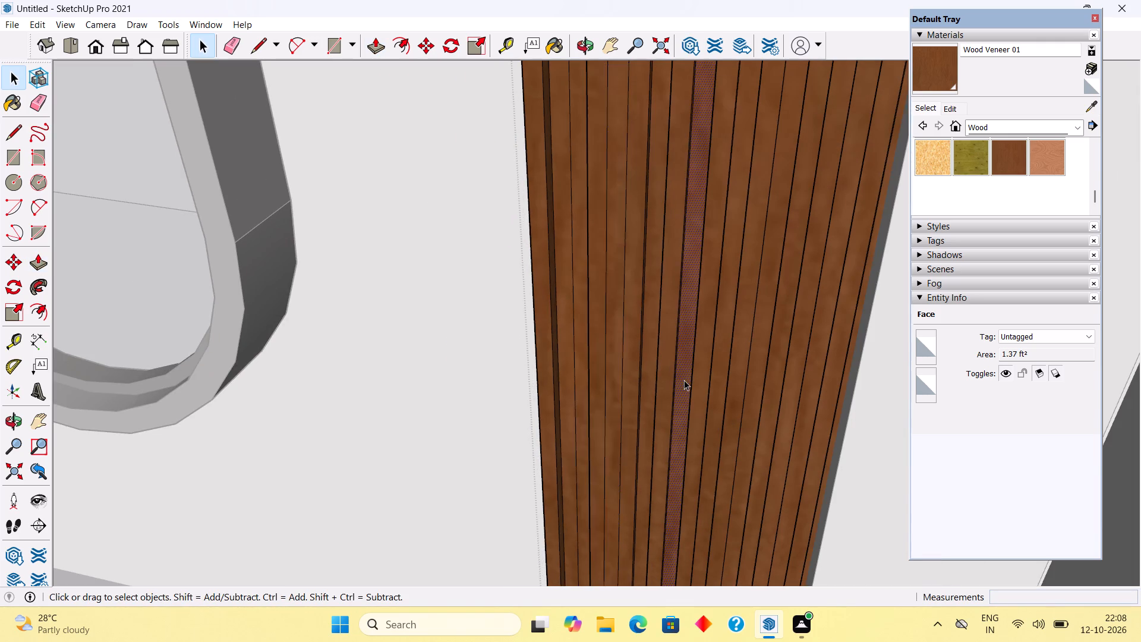
scroll(684, 380, "up", 11)
key("p")
left_click(685, 380)
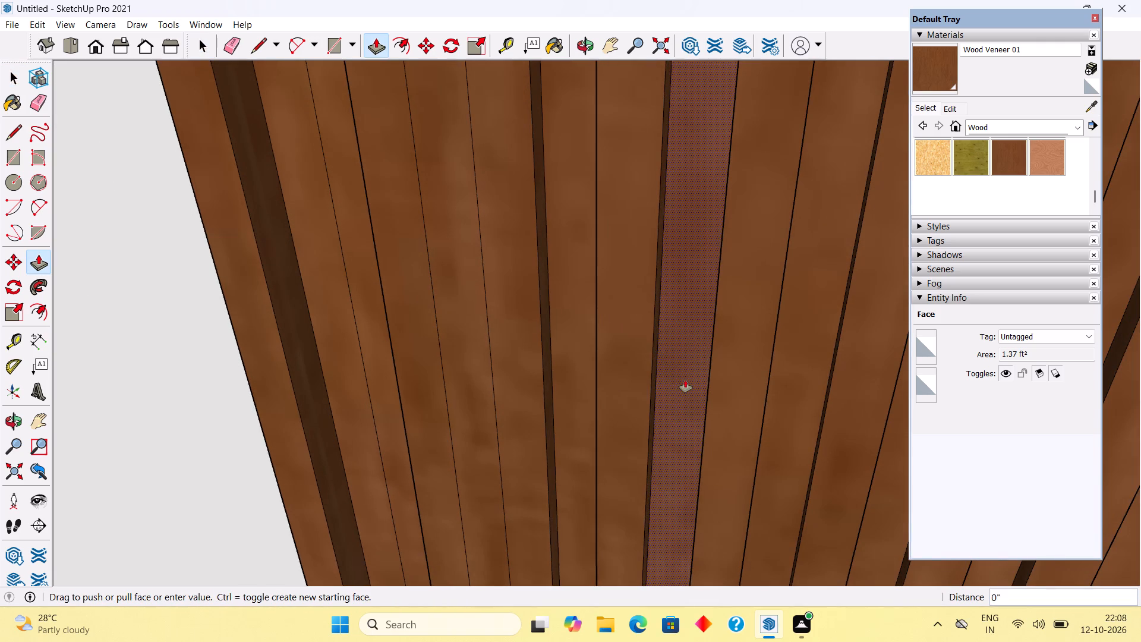
left_click(638, 381)
Push another narrow strip, just past the middle of the fluted panel, in by 1/2".
scroll(630, 376, "down", 5)
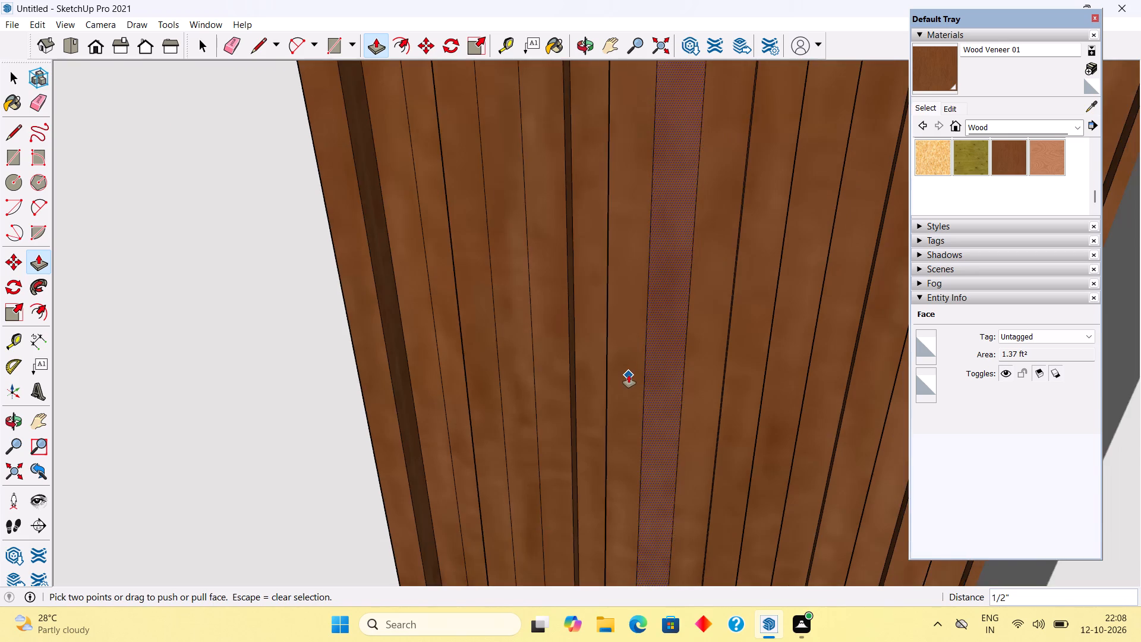
scroll(629, 375, "down", 5)
key("space")
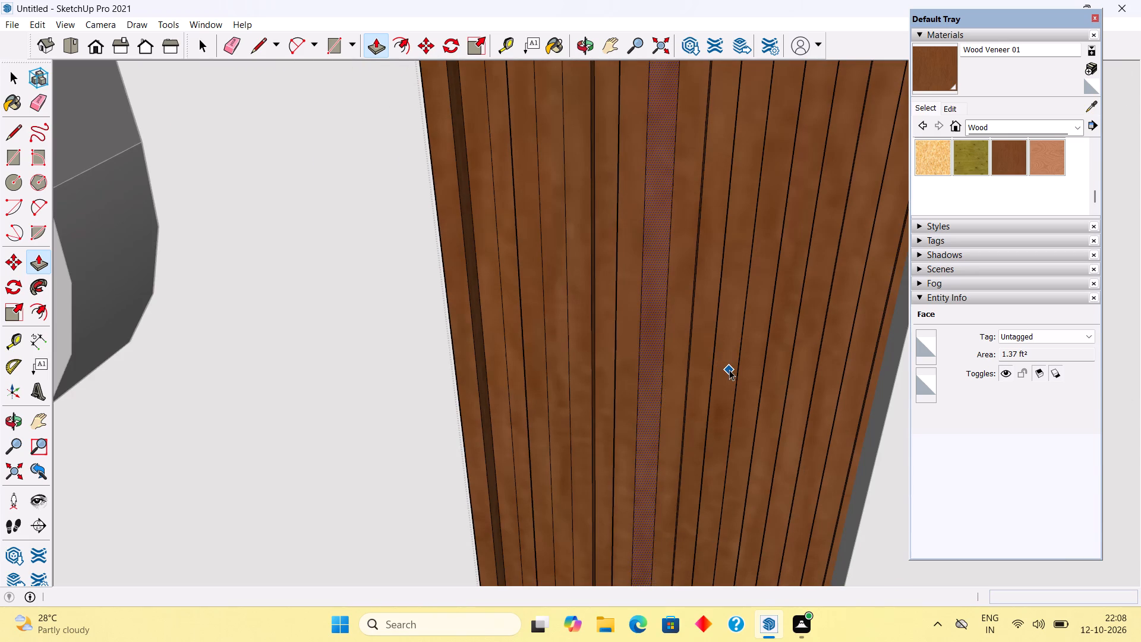
left_click(729, 370)
scroll(729, 370, "up", 4)
key("p")
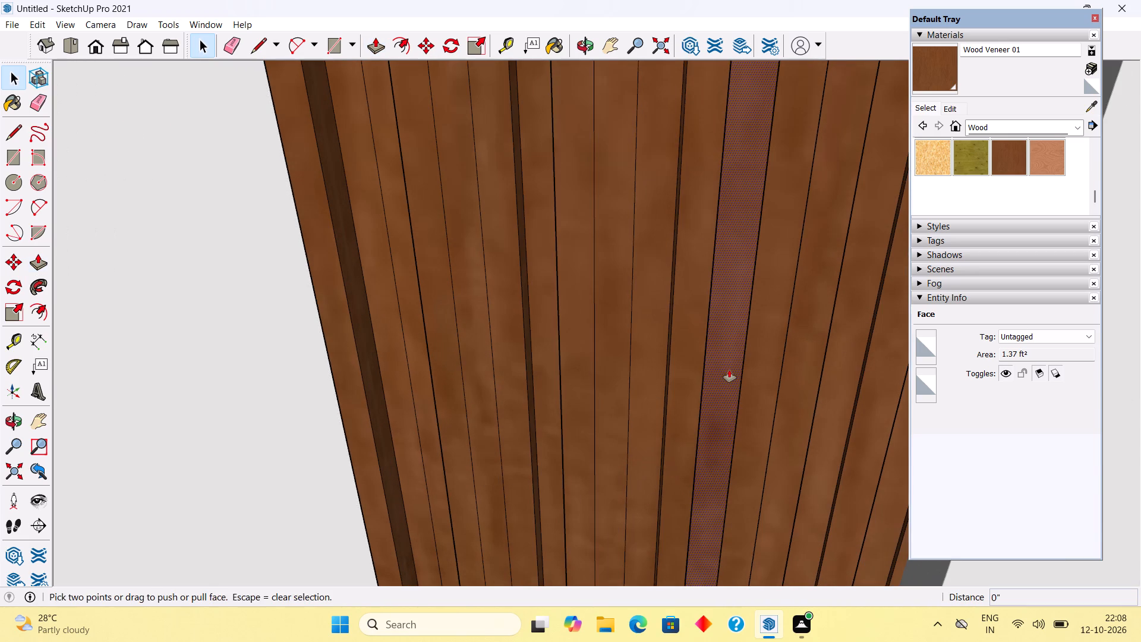
left_click(729, 370)
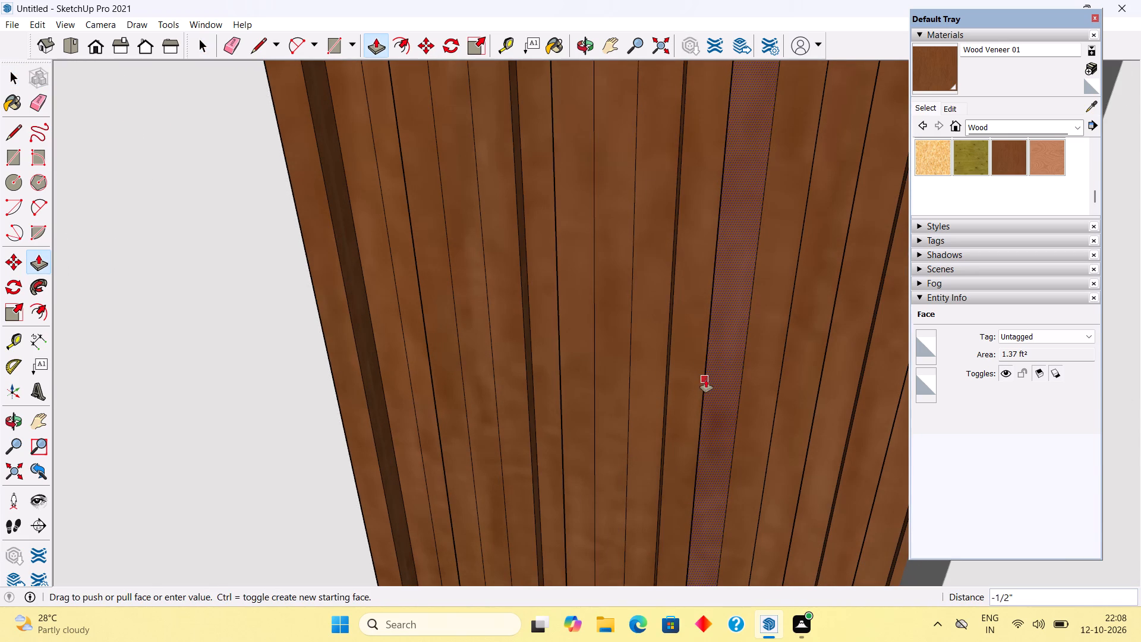
left_click(702, 382)
Pull a strip near the fluted panel's balcony-side edge out by 1/2" and leave the panel's group.
scroll(695, 382, "down", 5)
key("space")
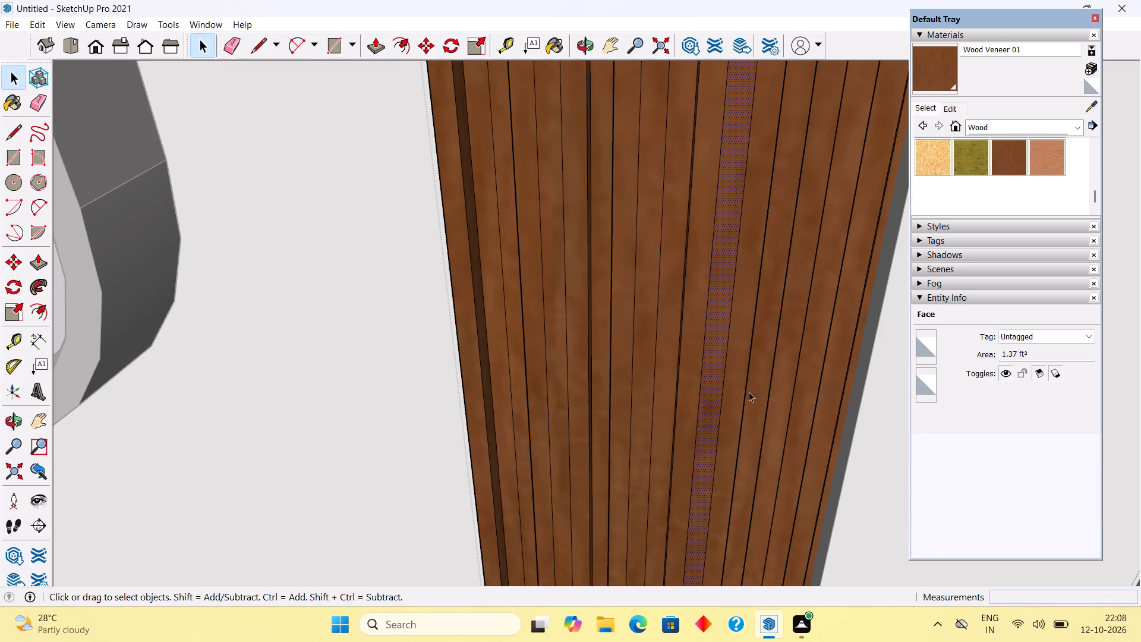
left_click(781, 409)
scroll(781, 409, "up", 10)
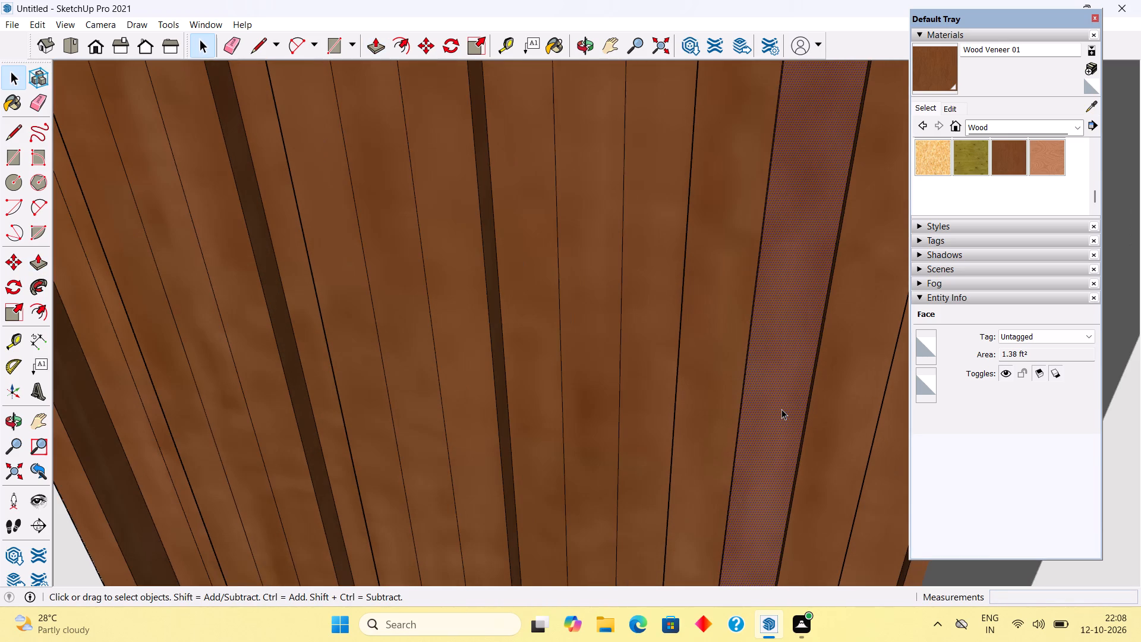
key("p")
left_click(781, 409)
left_click(732, 385)
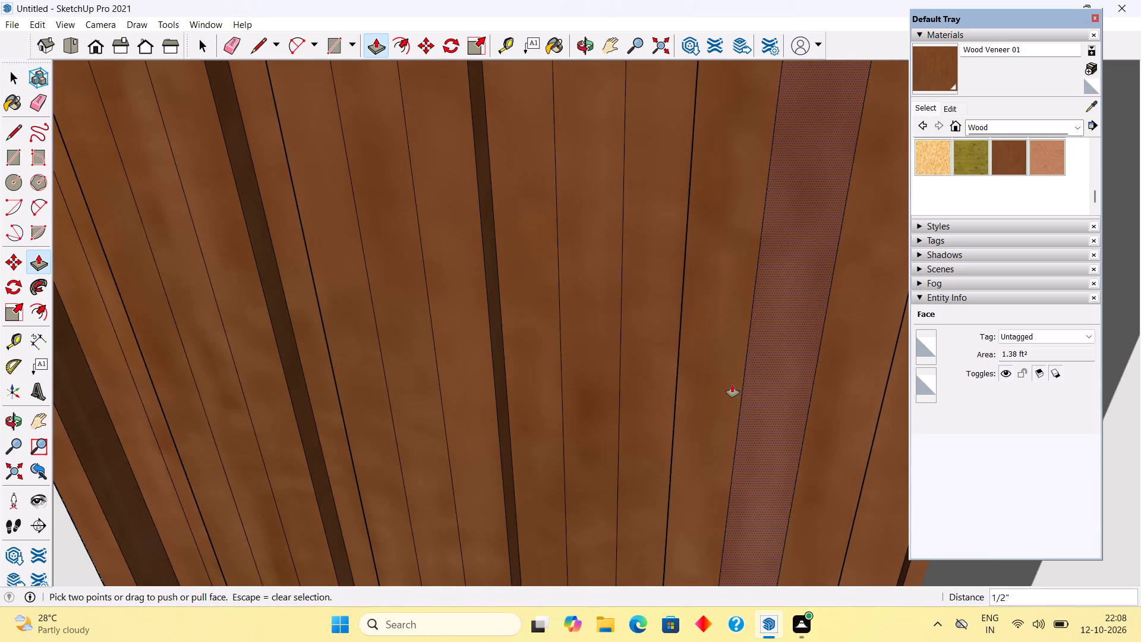
scroll(732, 385, "down", 5)
key("space")
scroll(732, 385, "down", 6)
scroll(732, 385, "up", 1)
scroll(732, 384, "down", 20)
scroll(732, 384, "down", 3)
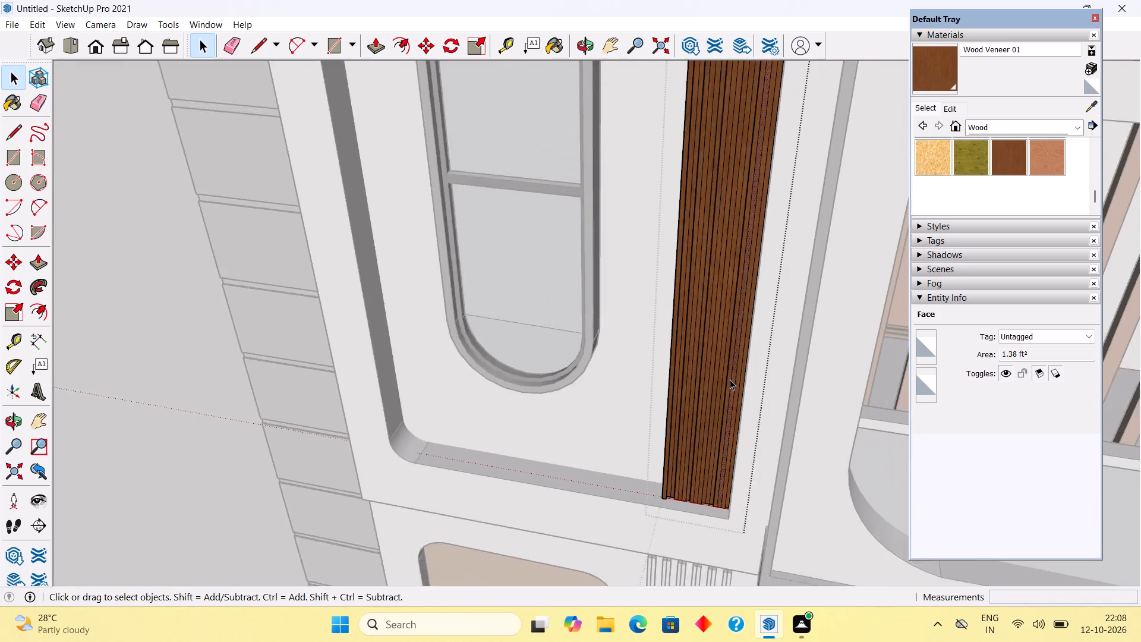
scroll(730, 379, "down", 2)
left_click(323, 455)
Examine the wood finishes on the tower's fluted panel and the balcony slats from several angles.
scroll(329, 451, "down", 5)
middle_click_drag(354, 465, 461, 493)
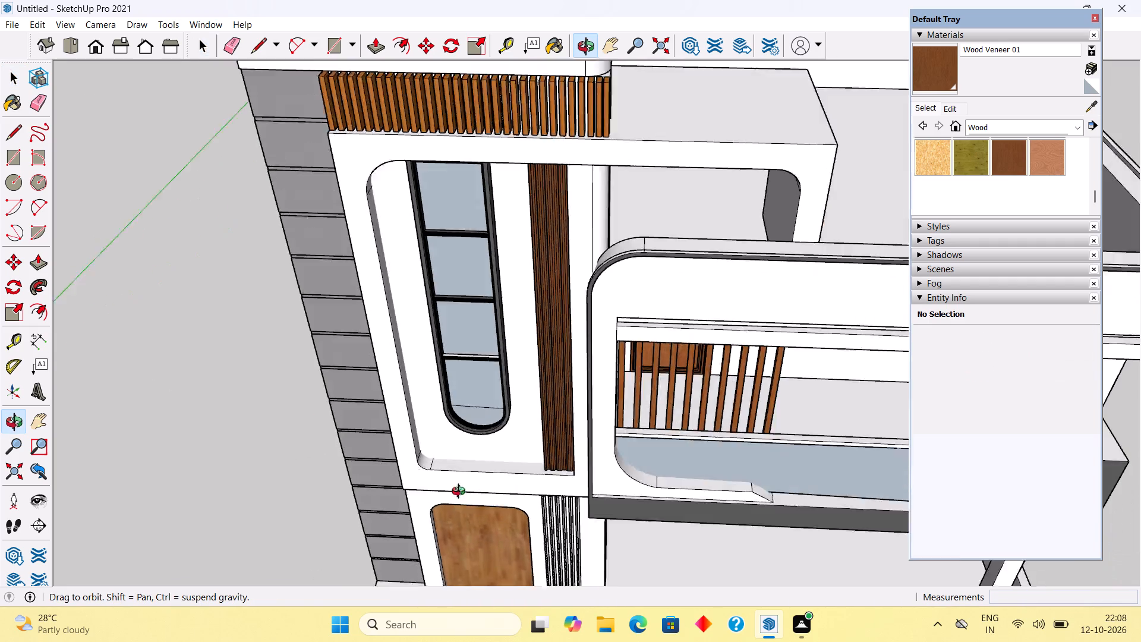
middle_click_drag(461, 493, 500, 438)
scroll(500, 438, "down", 3)
scroll(651, 415, "up", 4)
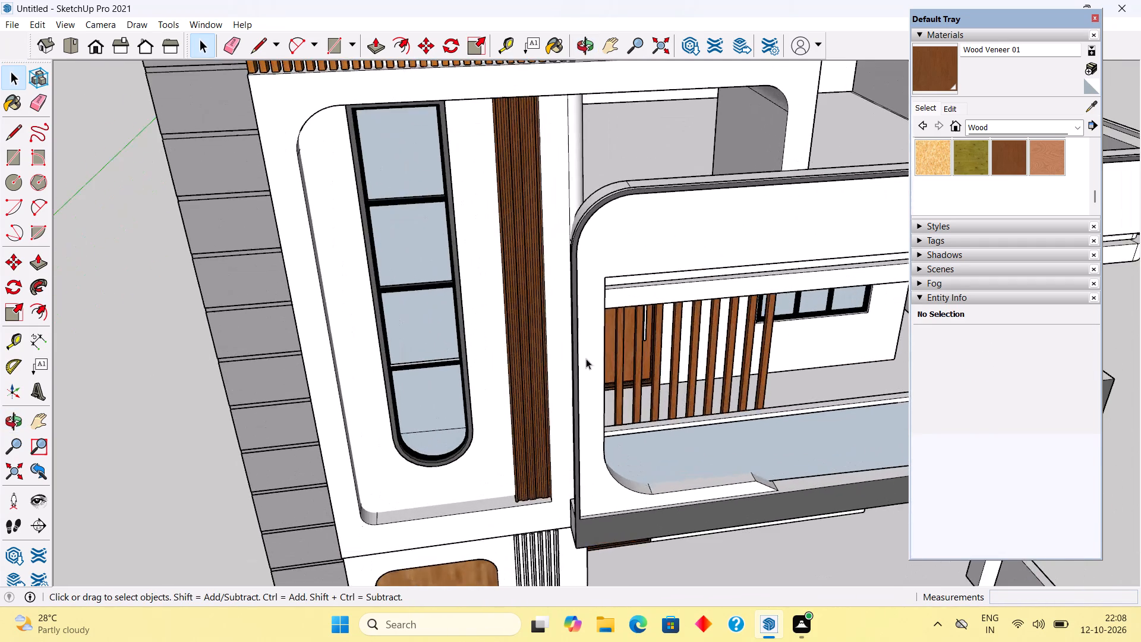
middle_click_drag(556, 355, 491, 284)
scroll(491, 284, "down", 3)
scroll(491, 284, "up", 2)
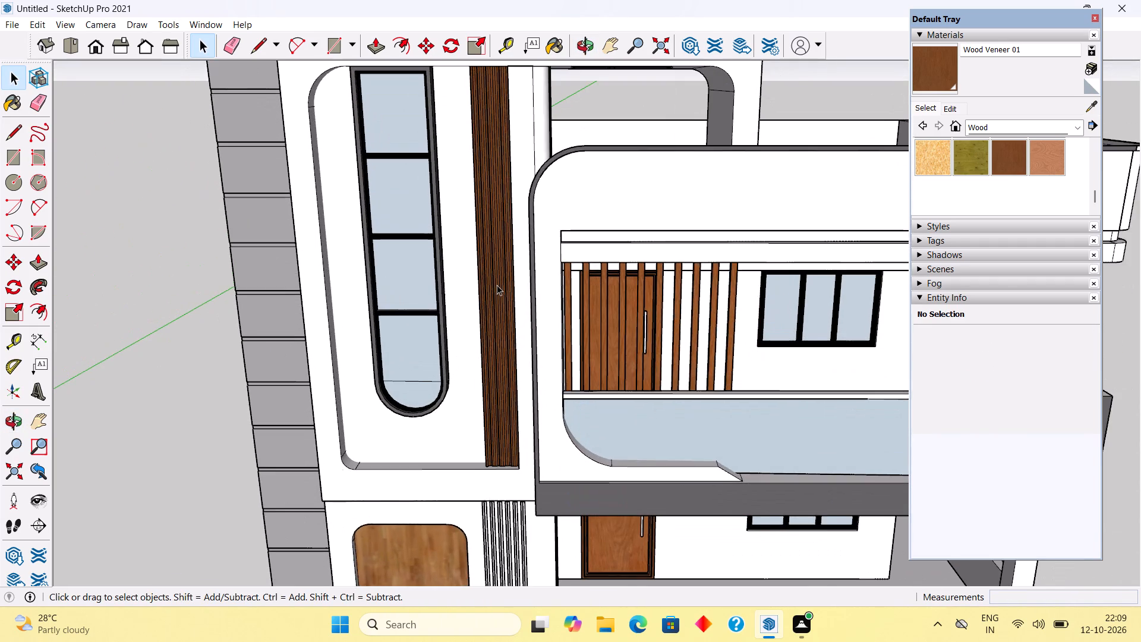
scroll(497, 285, "down", 5)
Paint the narrow horizontal band below the upper-floor parapet, above the balcony slats, with Wood Board Cork.
scroll(789, 226, "up", 11)
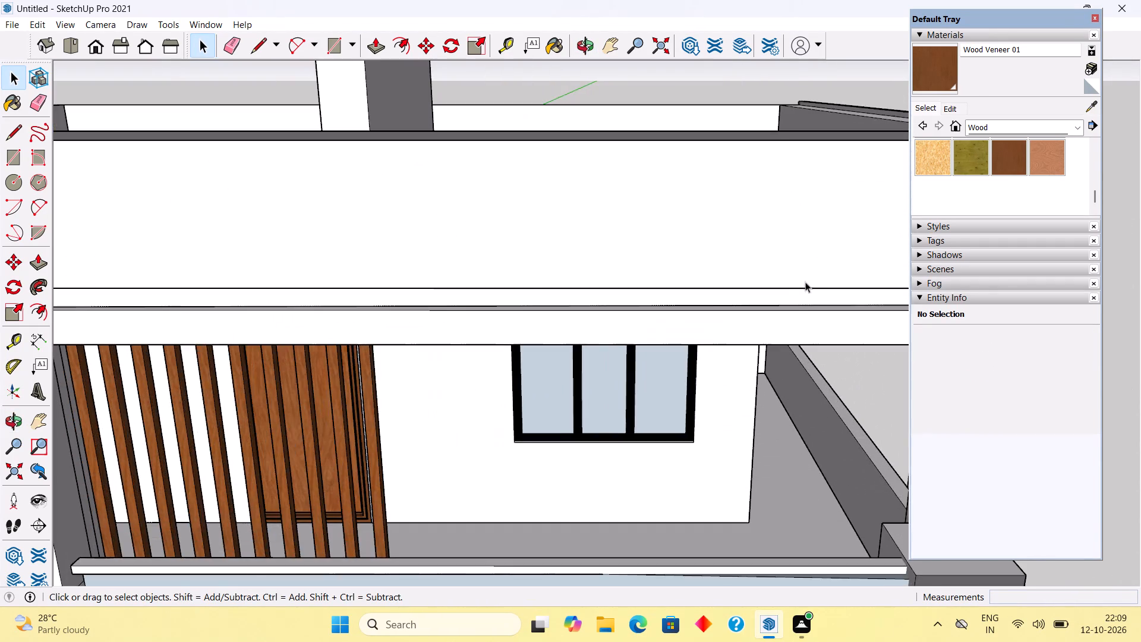
middle_click_drag(798, 282, 778, 232)
scroll(972, 159, "down", 2)
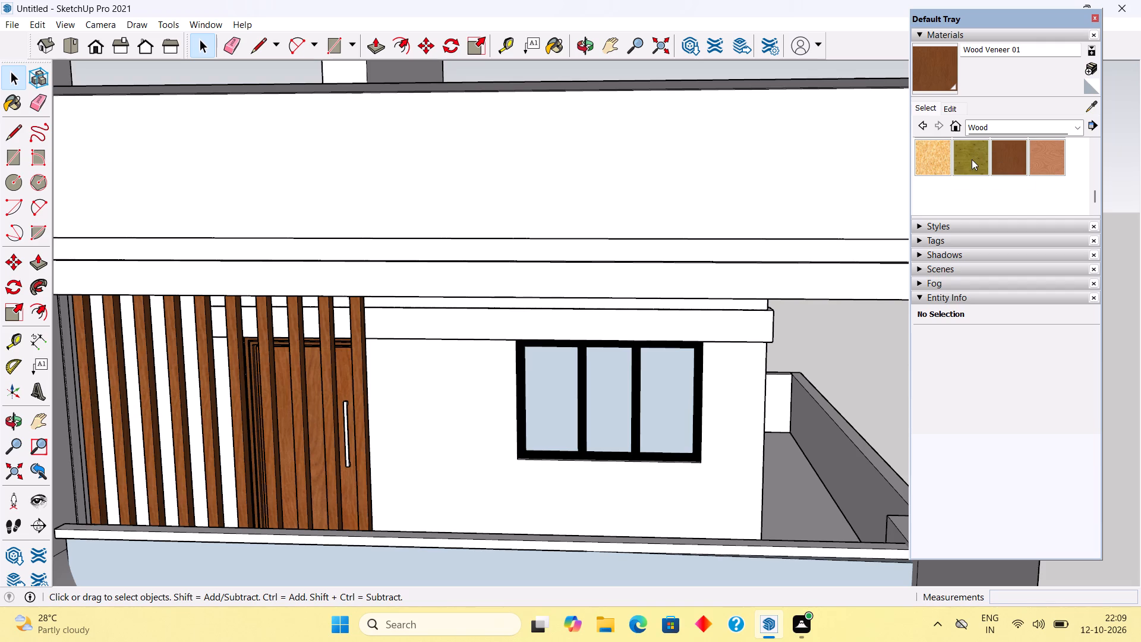
scroll(972, 159, "up", 5)
left_click(972, 159)
left_click(872, 253)
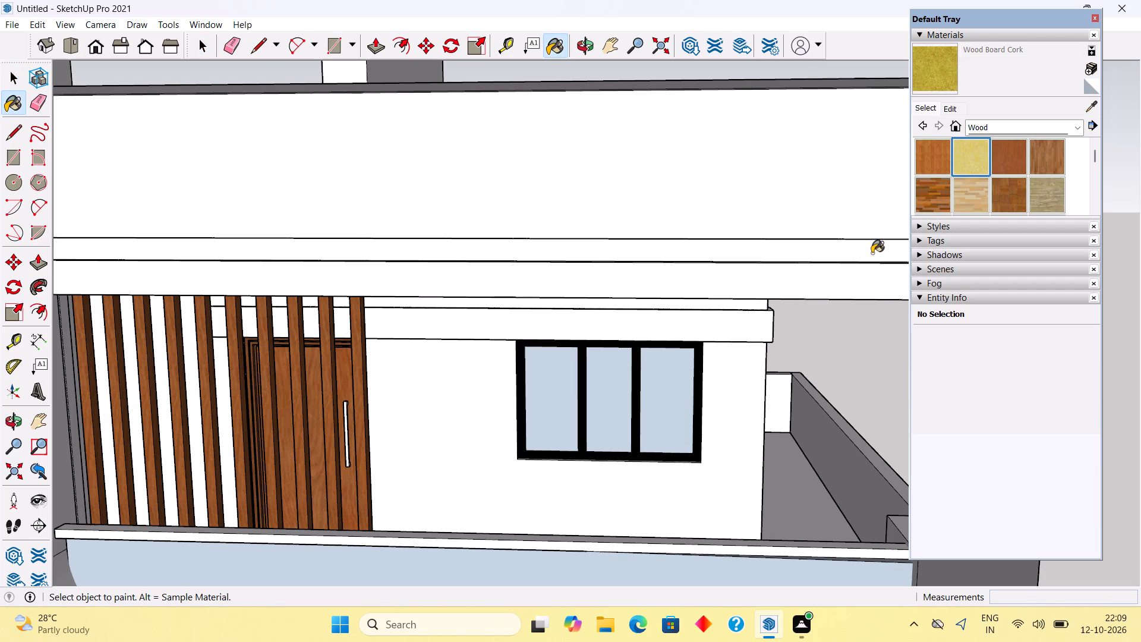
Darken the colour of the Wood Board Cork material used on the band below the upper-floor parapet.
scroll(872, 253, "down", 14)
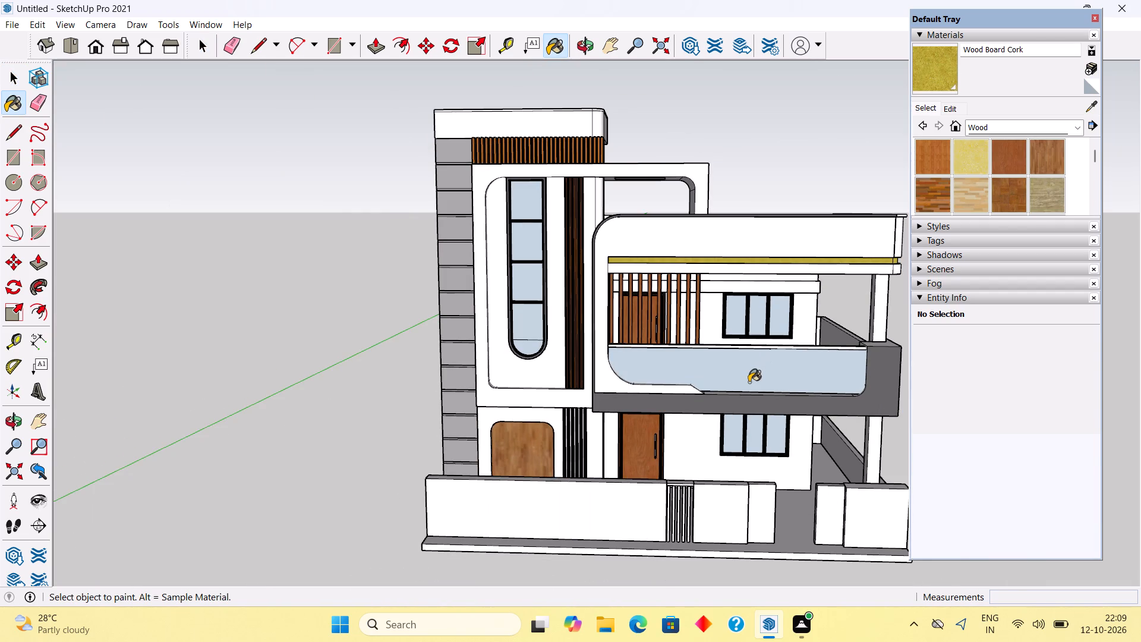
left_click(951, 109)
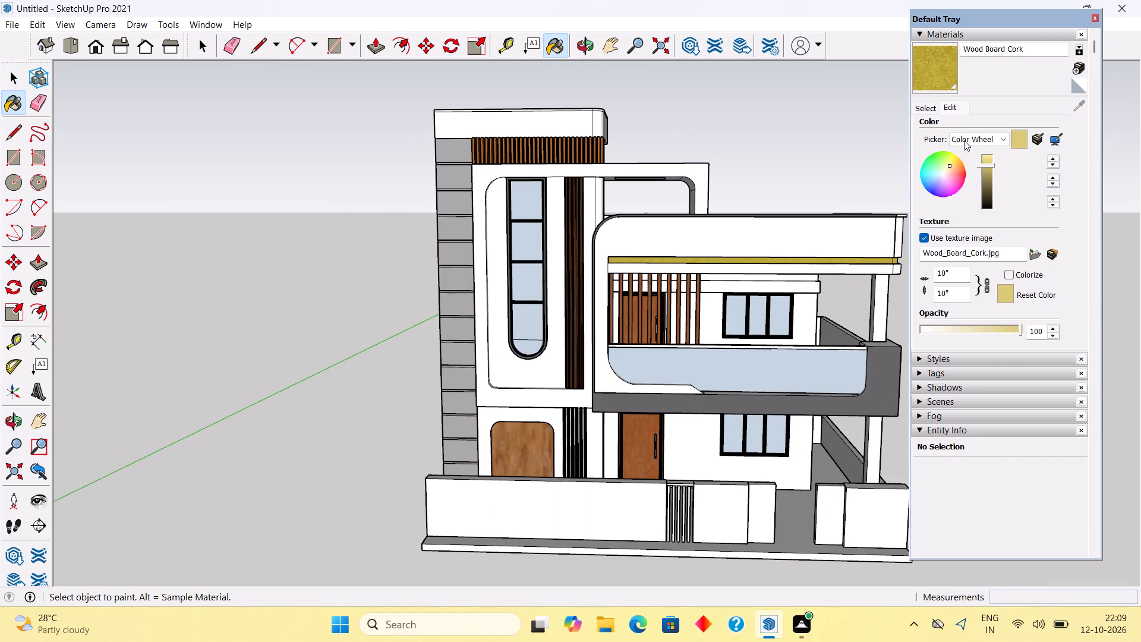
left_click_drag(984, 163, 989, 172)
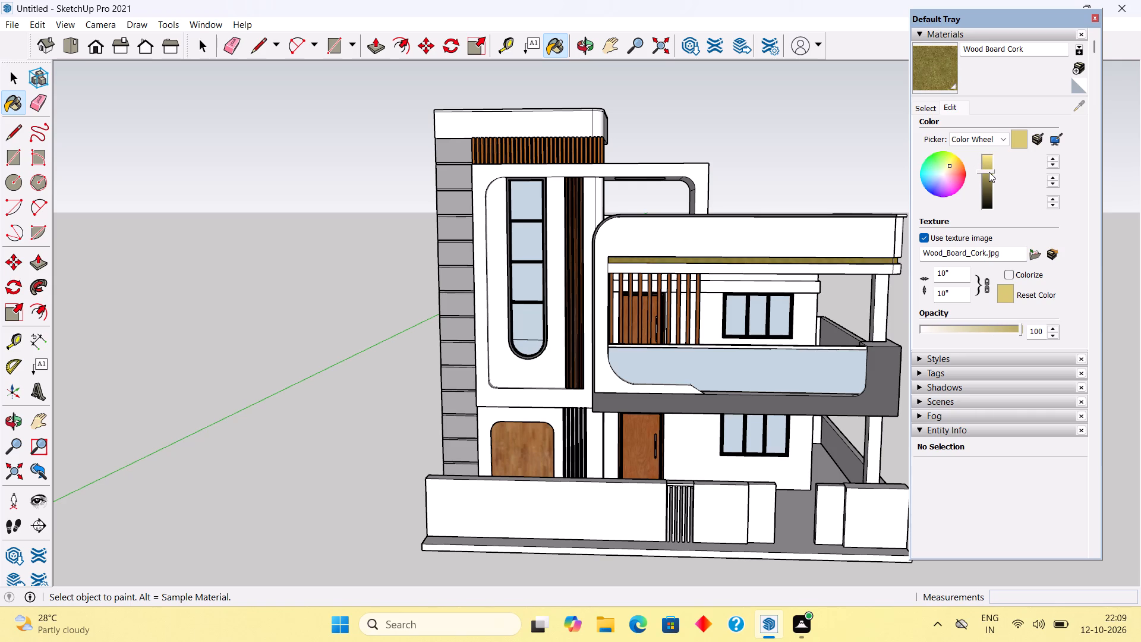
left_click_drag(989, 172, 992, 172)
key("space")
left_click(761, 153)
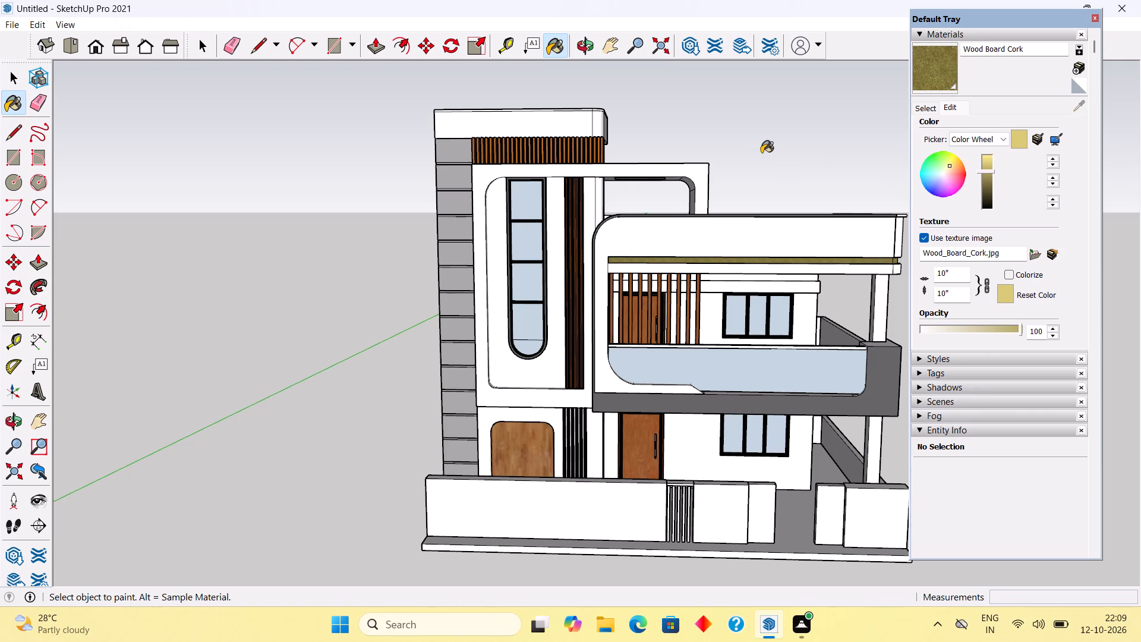
key("space")
Paint the two boundary-wall pillars on either side of the gate opening with Wood Floor Parquet.
scroll(761, 153, "down", 5)
scroll(973, 254, "up", 4)
scroll(925, 224, "up", 2)
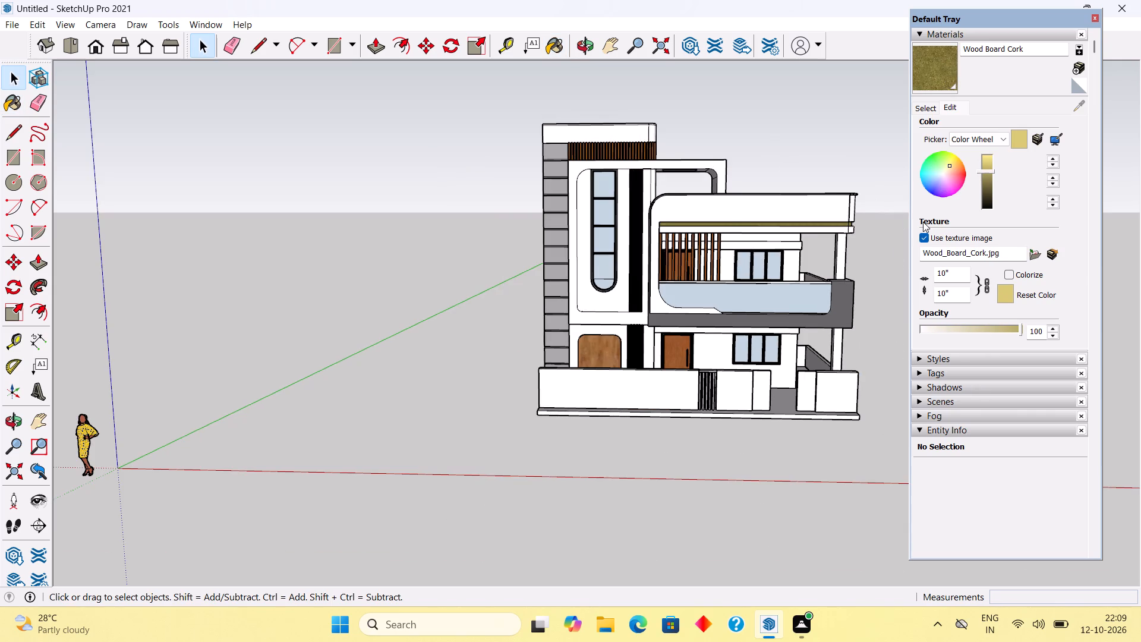
scroll(923, 222, "up", 12)
scroll(823, 256, "down", 4)
middle_click_drag(830, 334, 862, 315)
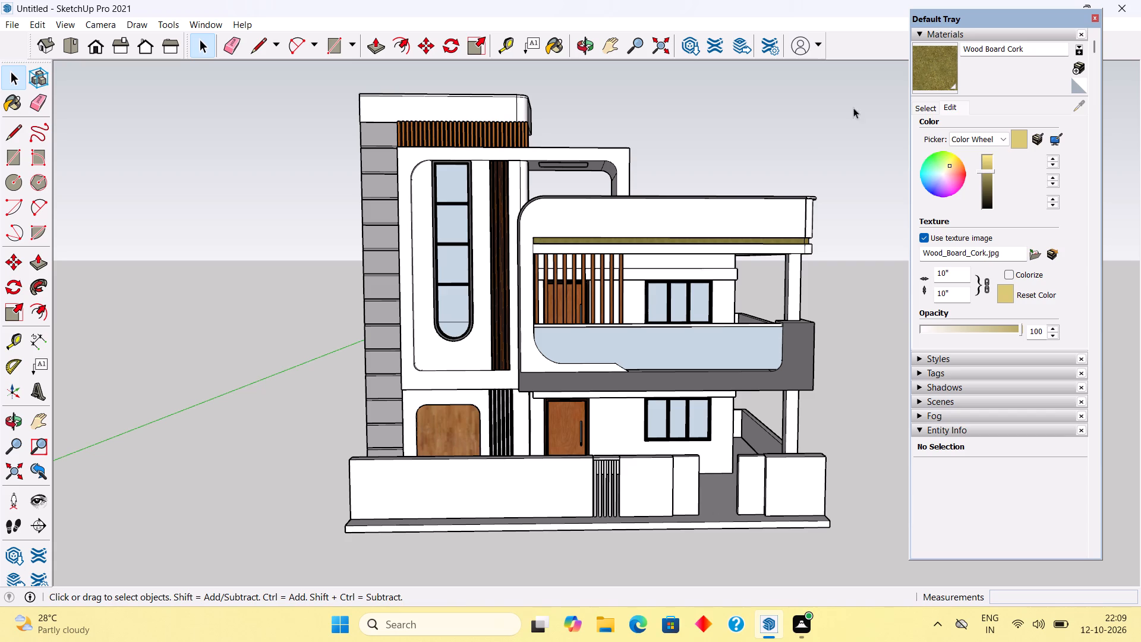
left_click(925, 106)
scroll(1035, 173, "down", 1)
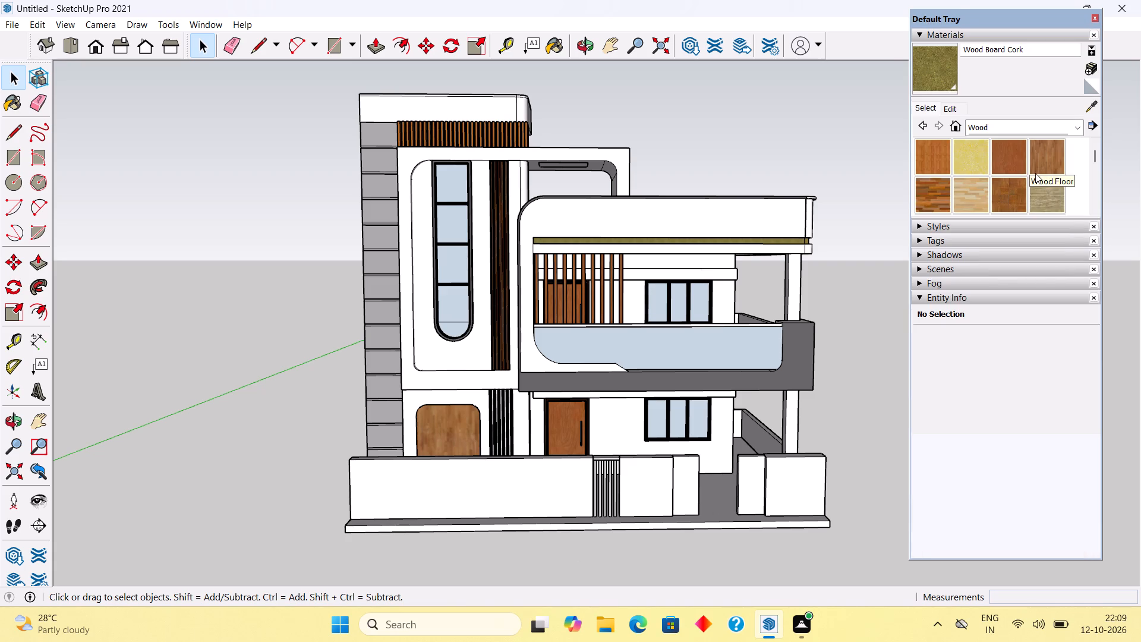
scroll(1035, 173, "down", 1)
scroll(1032, 165, "up", 2)
left_click(1019, 185)
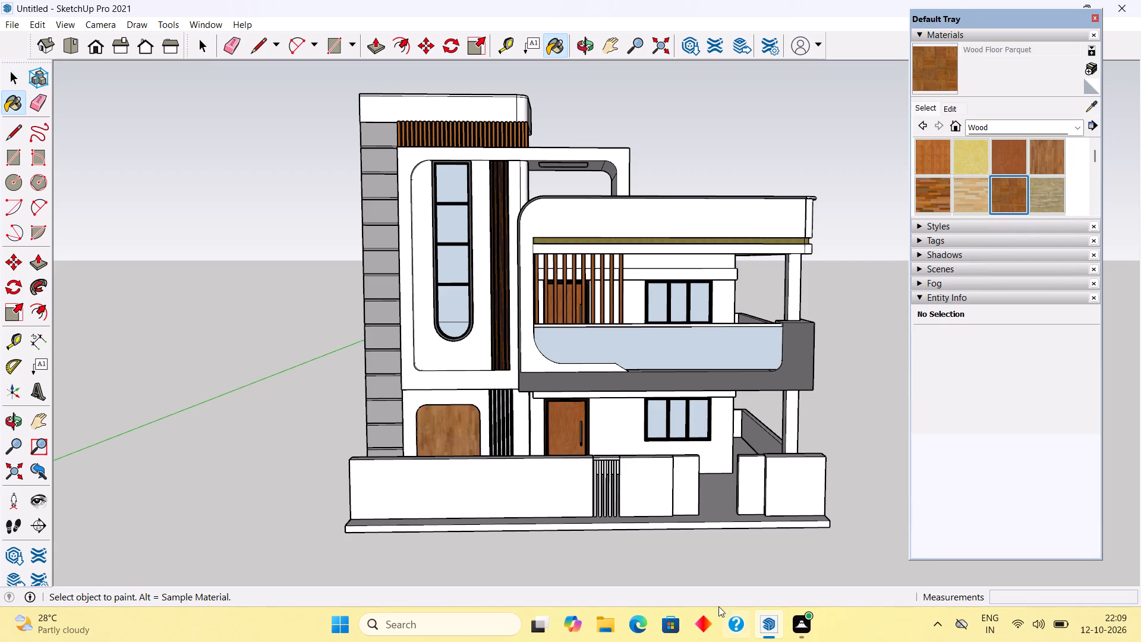
scroll(682, 560, "up", 5)
left_click(677, 487)
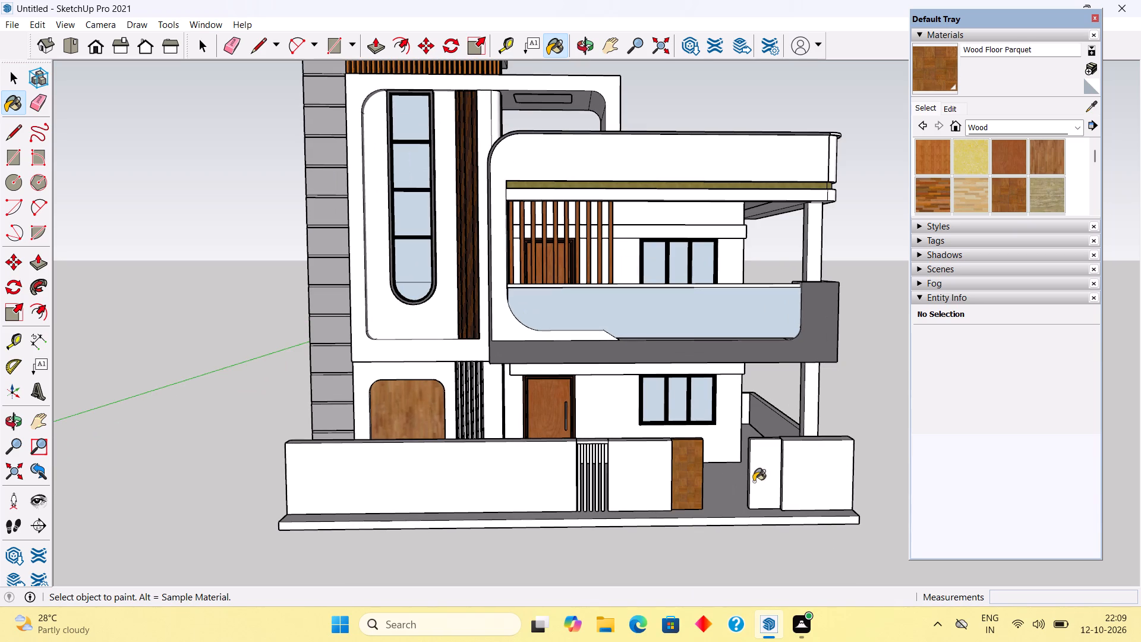
left_click(759, 479)
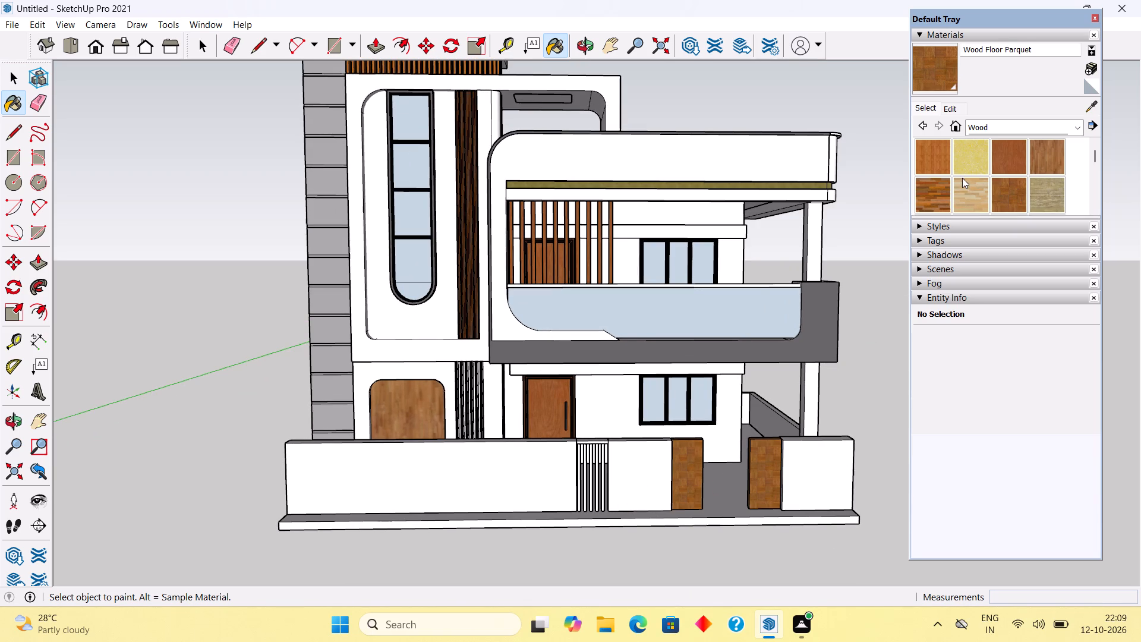
Paint the five vertical slats and the top rail in the boundary wall's slatted opening with Wood Veneer 01.
scroll(962, 178, "down", 2)
scroll(962, 178, "up", 2)
scroll(1015, 167, "down", 2)
scroll(1015, 167, "up", 1)
scroll(1015, 167, "down", 1)
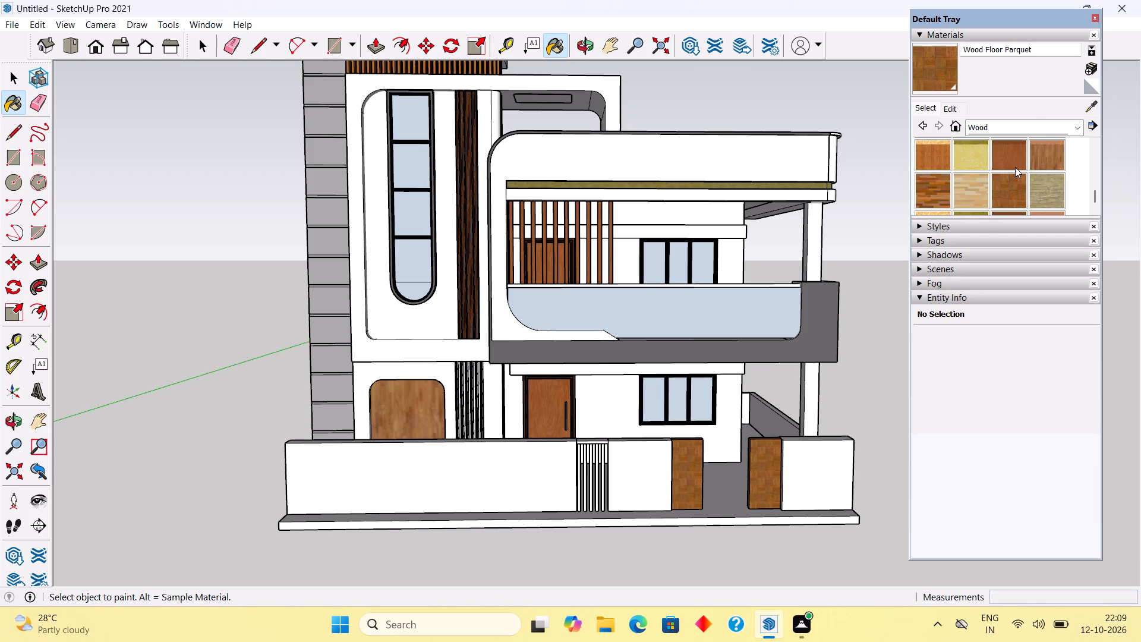
left_click(1015, 167)
scroll(599, 505, "up", 12)
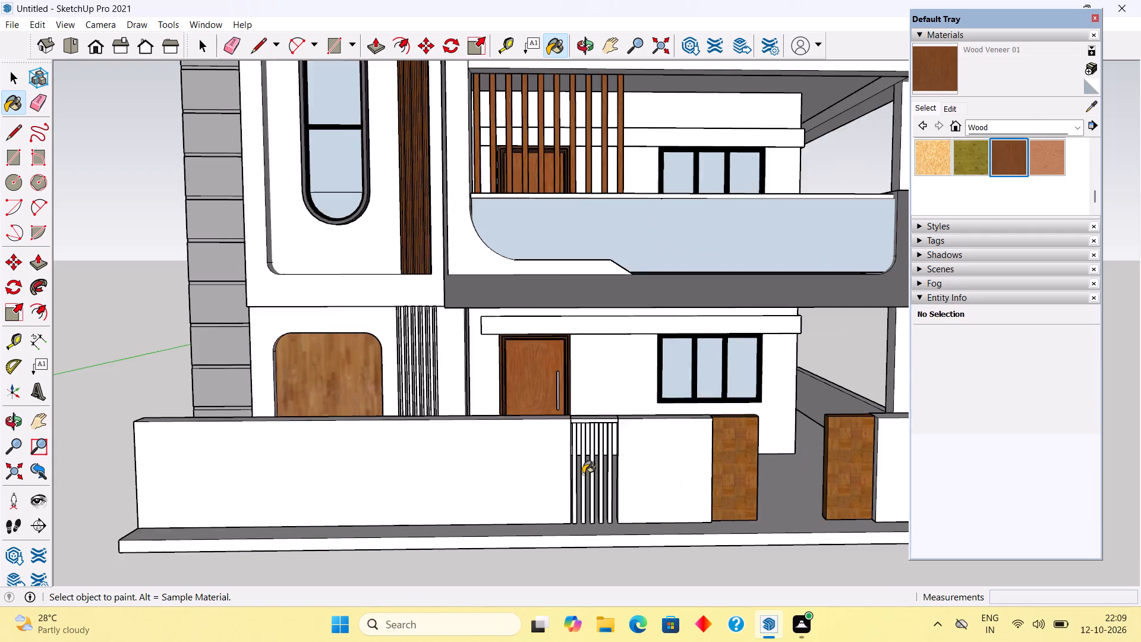
scroll(583, 474, "up", 4)
left_click(625, 449)
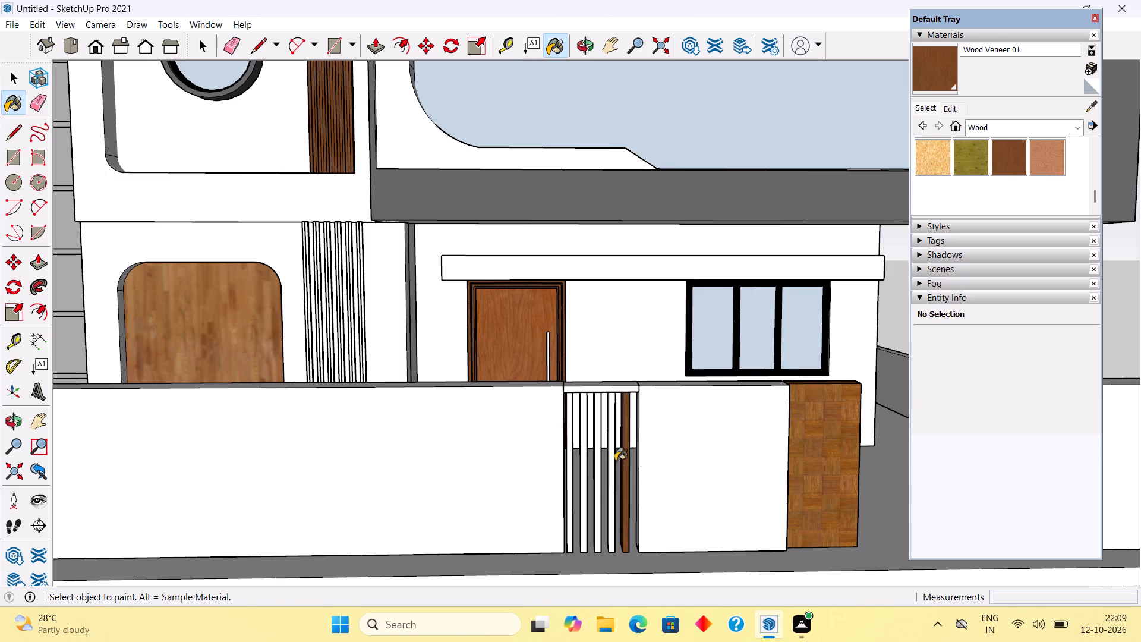
left_click(612, 465)
left_click(597, 483)
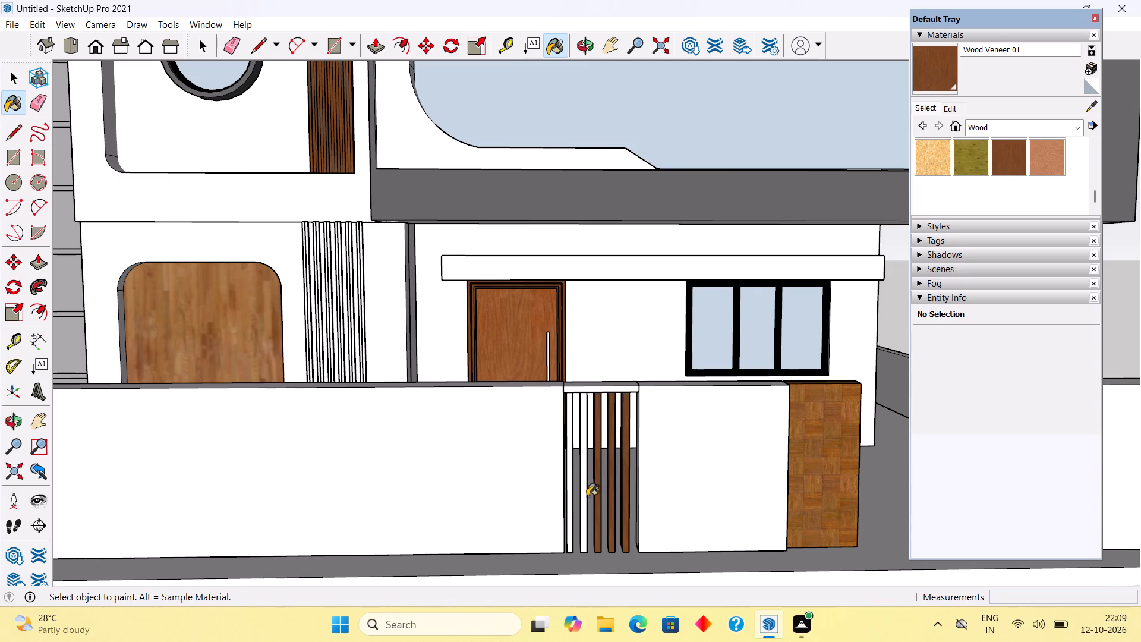
left_click(583, 505)
left_click(570, 516)
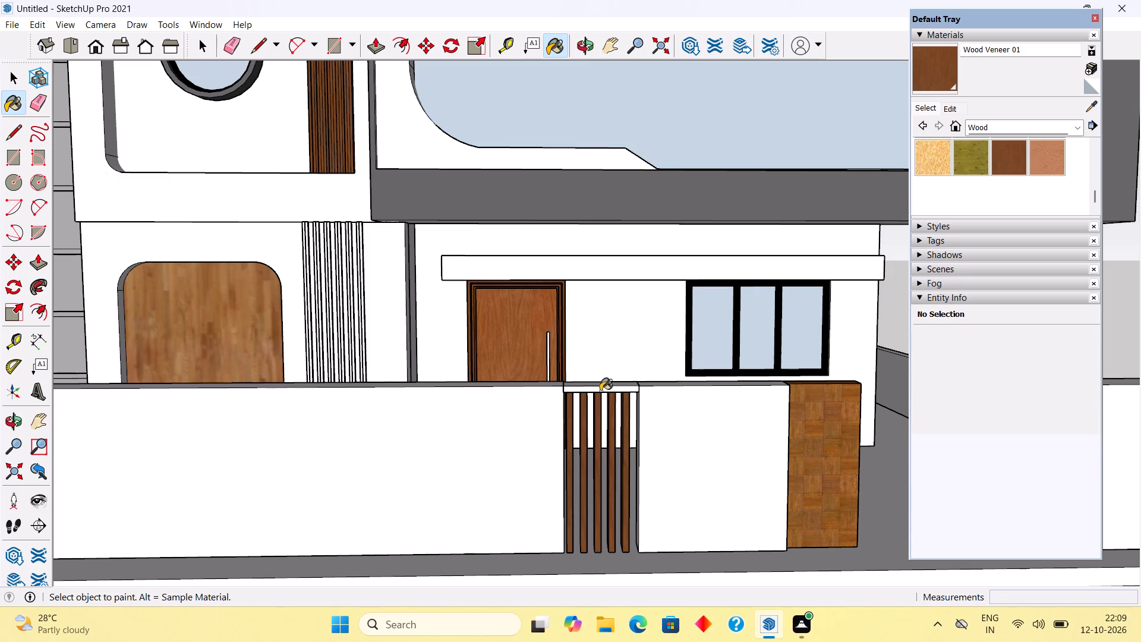
left_click(601, 388)
Open the group of the tower's ground-floor front wall that holds the vertical strips beside the rounded wood panel.
scroll(606, 449, "down", 14)
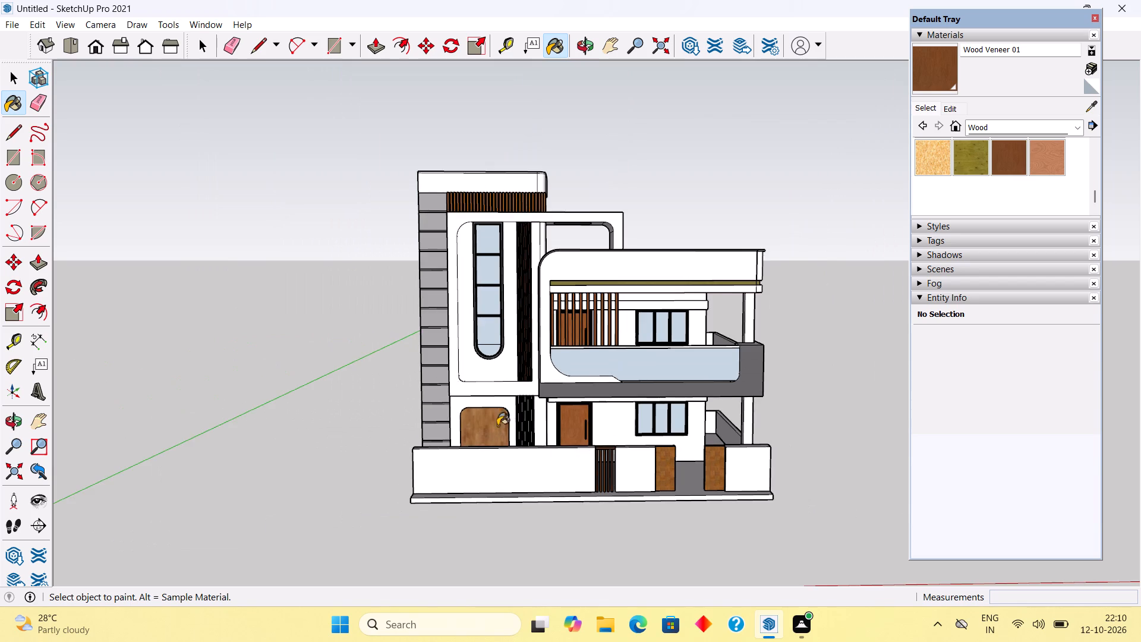
scroll(468, 397, "up", 4)
scroll(590, 460, "up", 5)
scroll(538, 421, "up", 9)
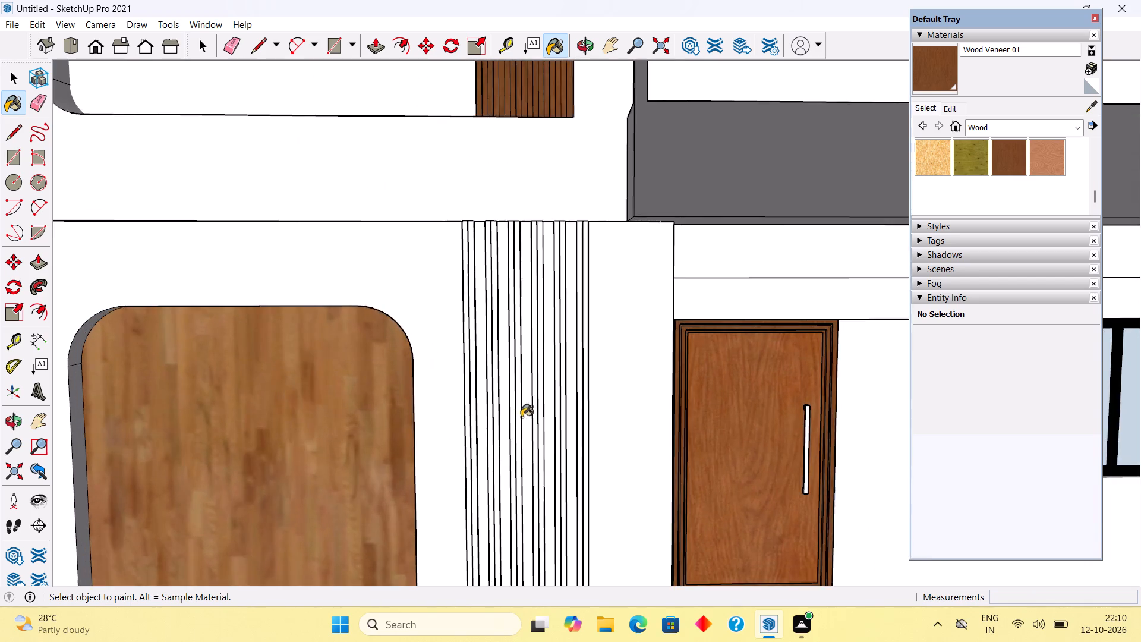
middle_click_drag(521, 419, 522, 475)
scroll(529, 467, "up", 6)
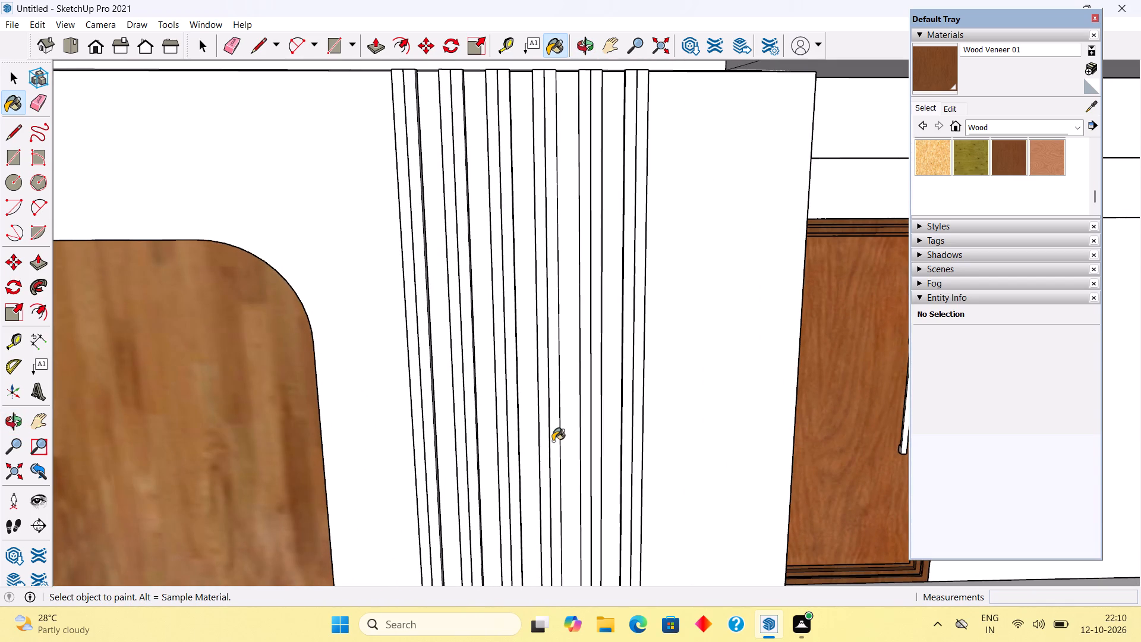
key("space")
triple_click(553, 441)
left_click(553, 441)
left_click(553, 441)
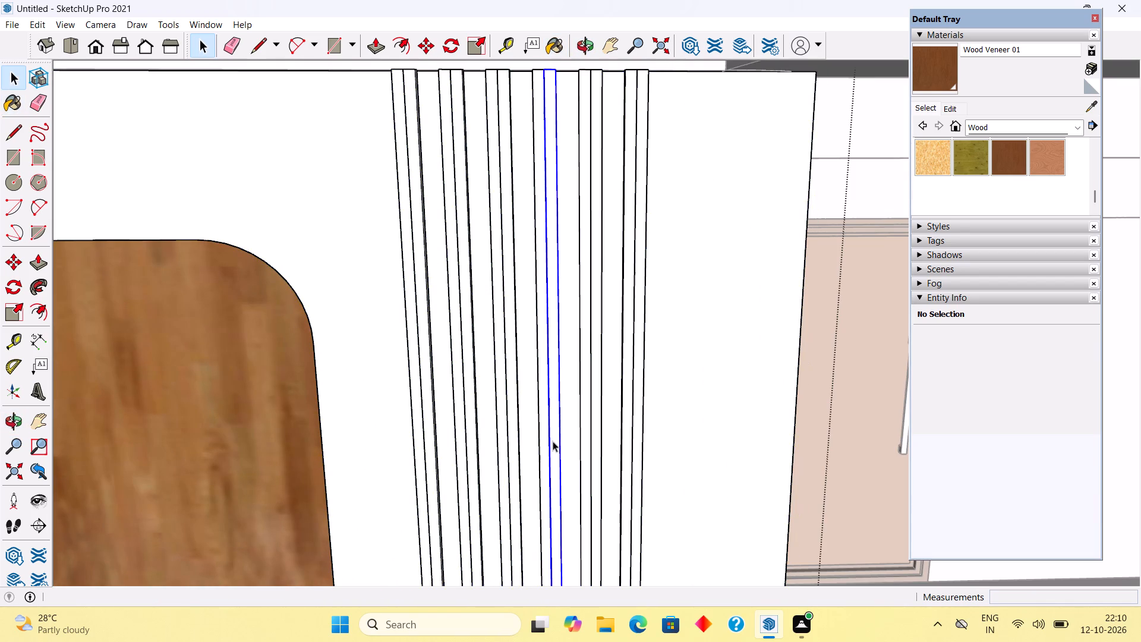
left_click(553, 441)
left_click(553, 441)
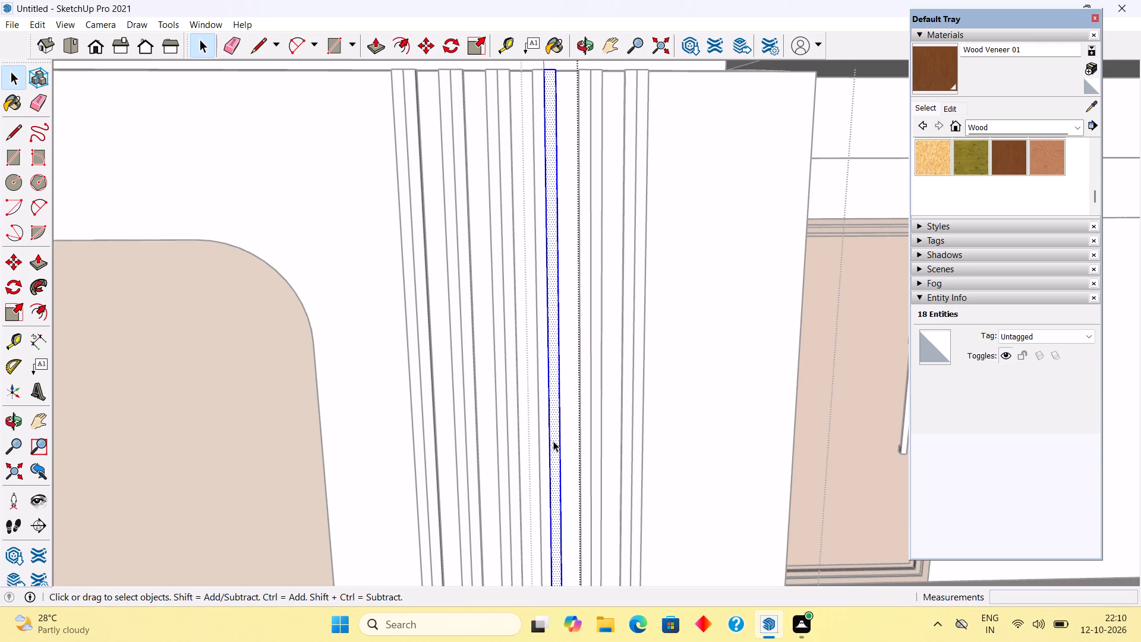
left_click(565, 456)
scroll(565, 456, "down", 4)
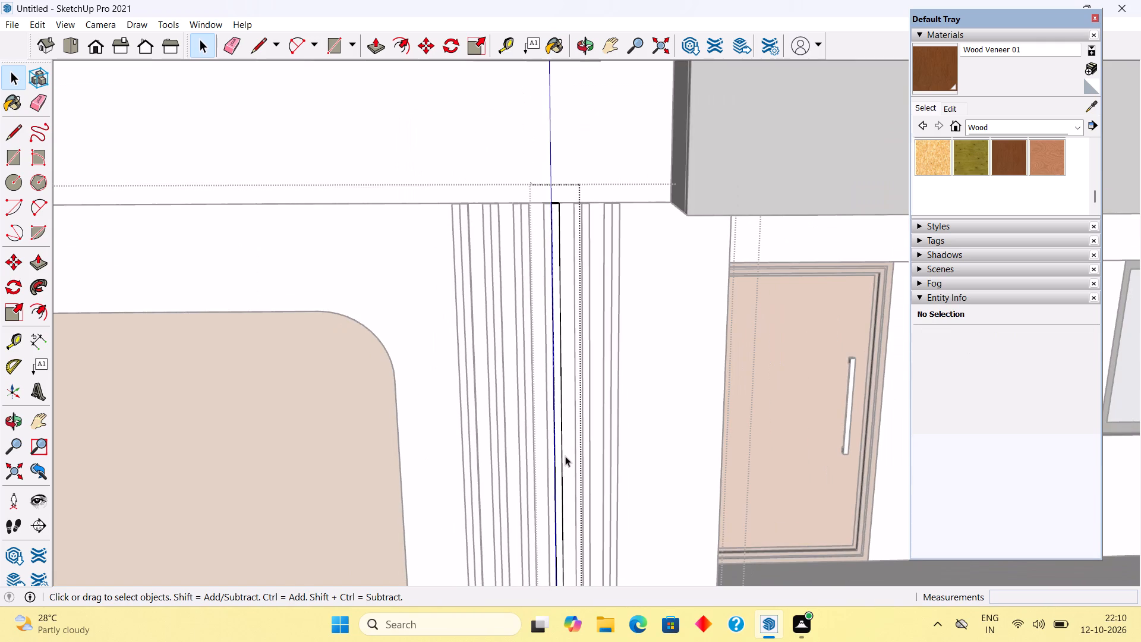
left_click(638, 441)
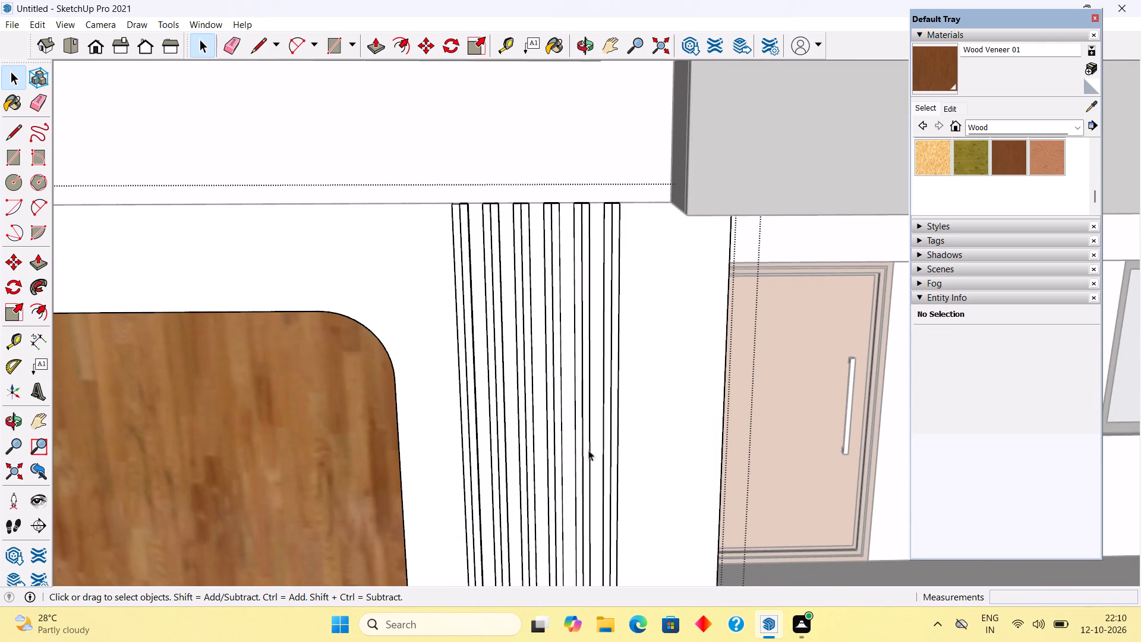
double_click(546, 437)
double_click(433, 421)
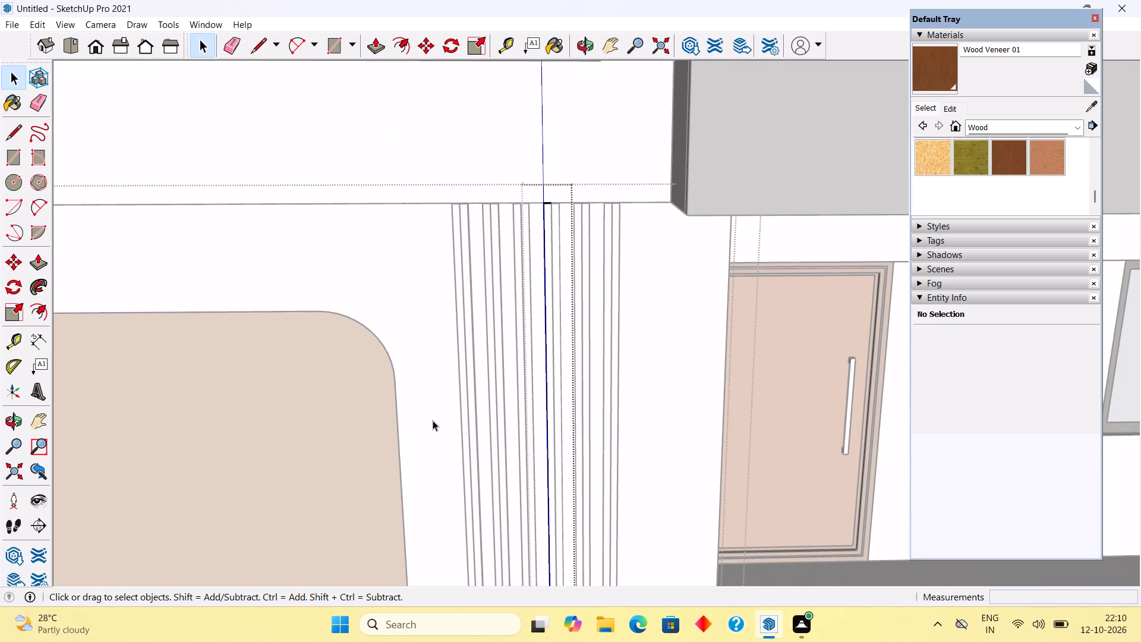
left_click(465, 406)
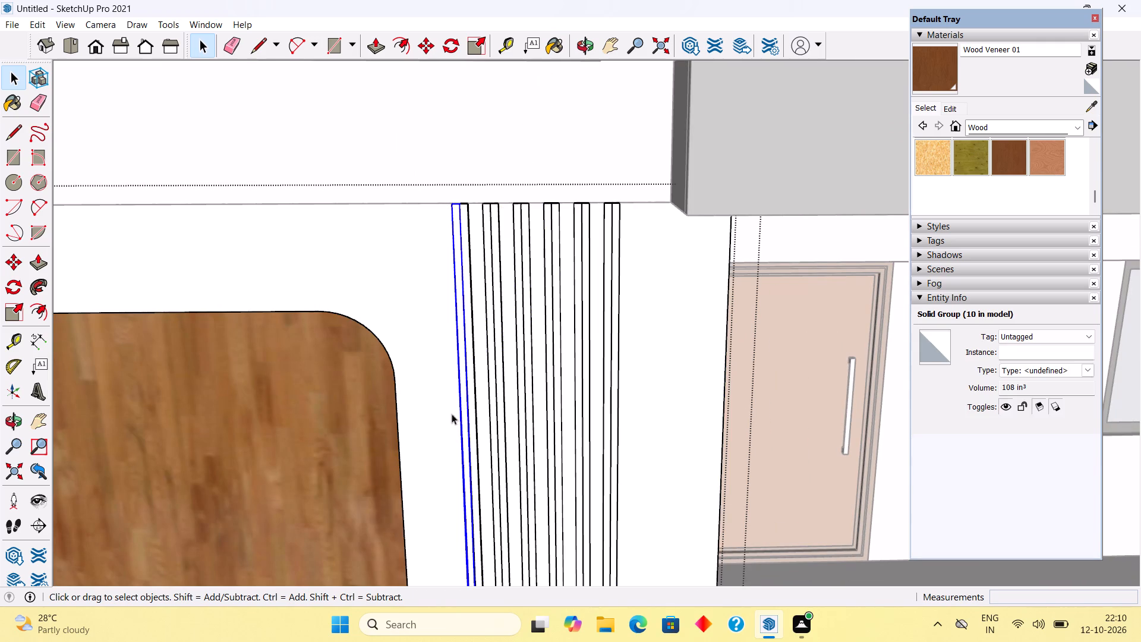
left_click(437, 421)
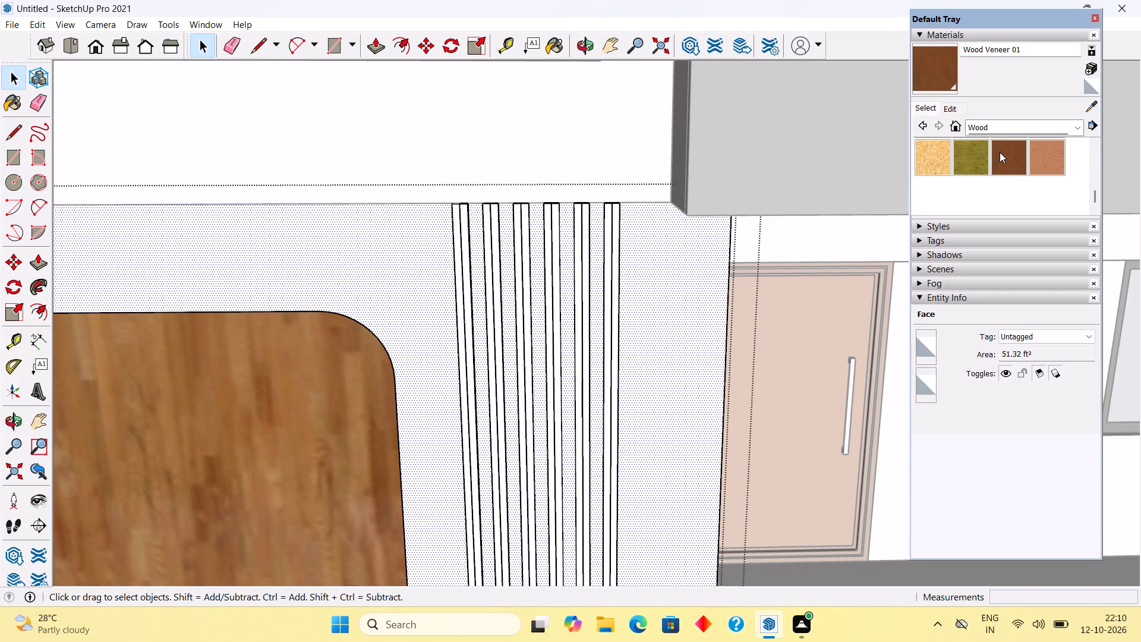
Paint the six pairs of vertical strips beside the ground-floor rounded wood panel with Wood Veneer 01 and leave the wall's group.
left_click(1023, 149)
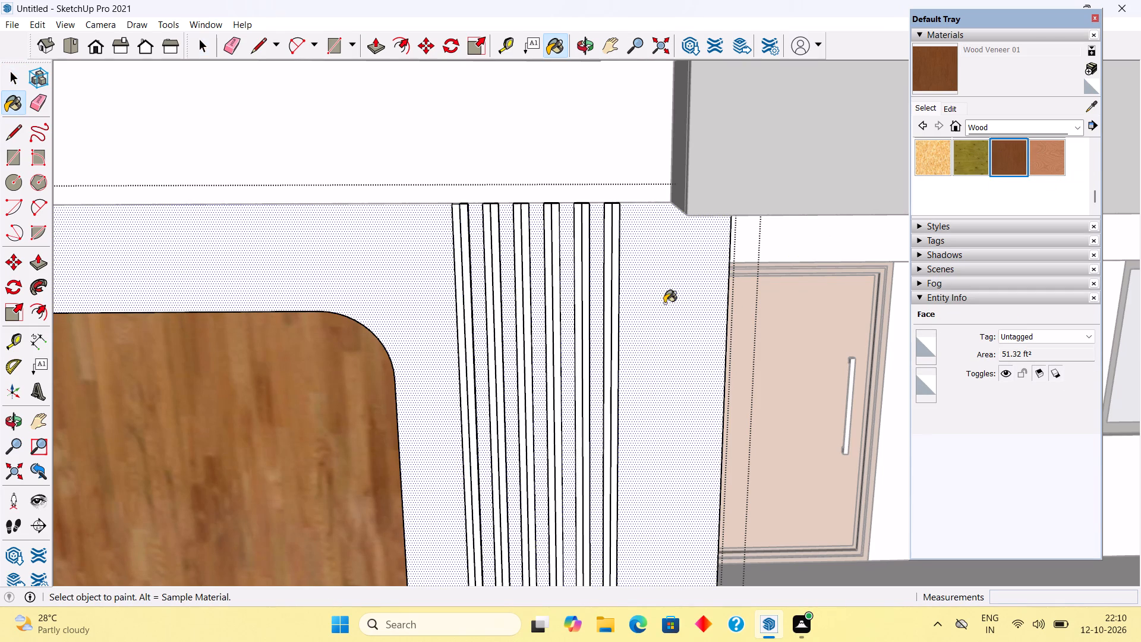
scroll(421, 401, "up", 4)
left_click(492, 397)
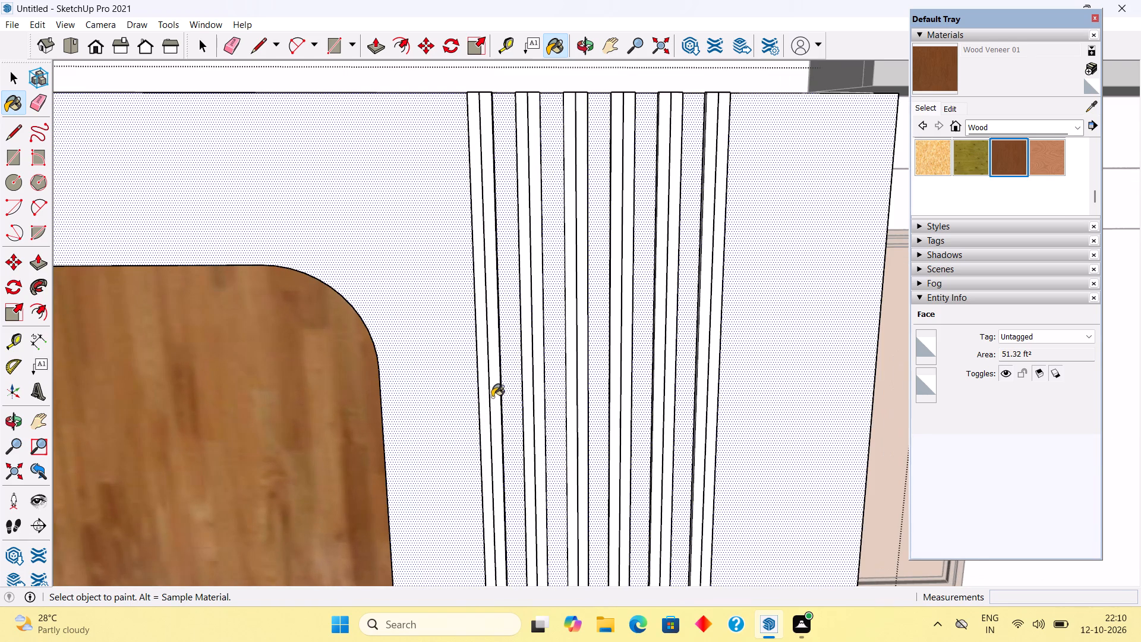
left_click(486, 406)
left_click(524, 398)
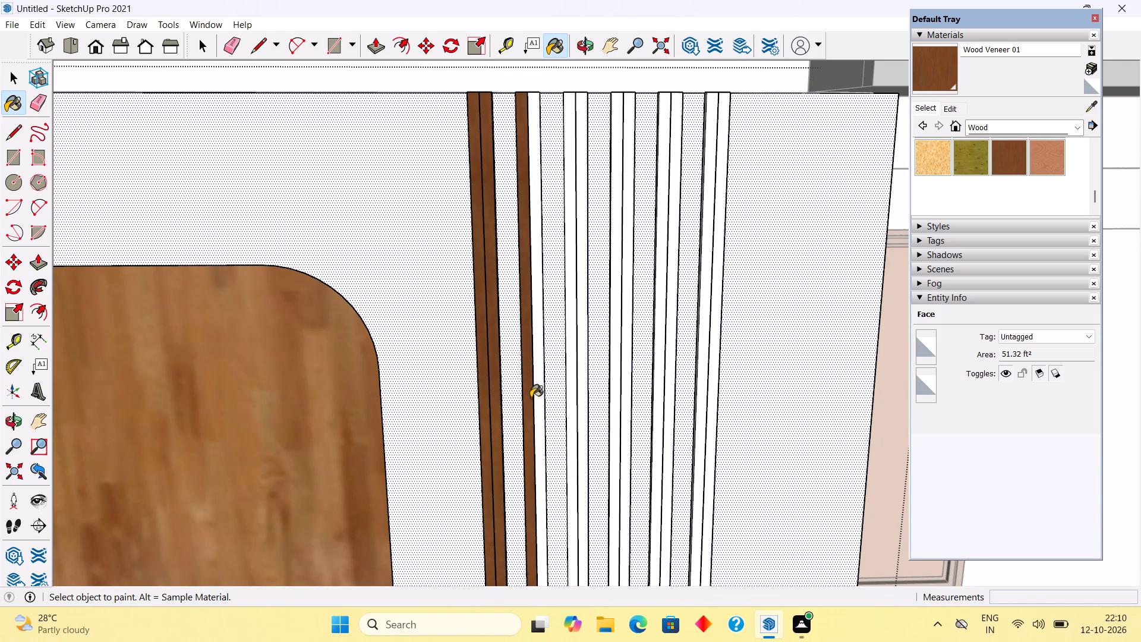
left_click(535, 396)
left_click(581, 396)
left_click(572, 405)
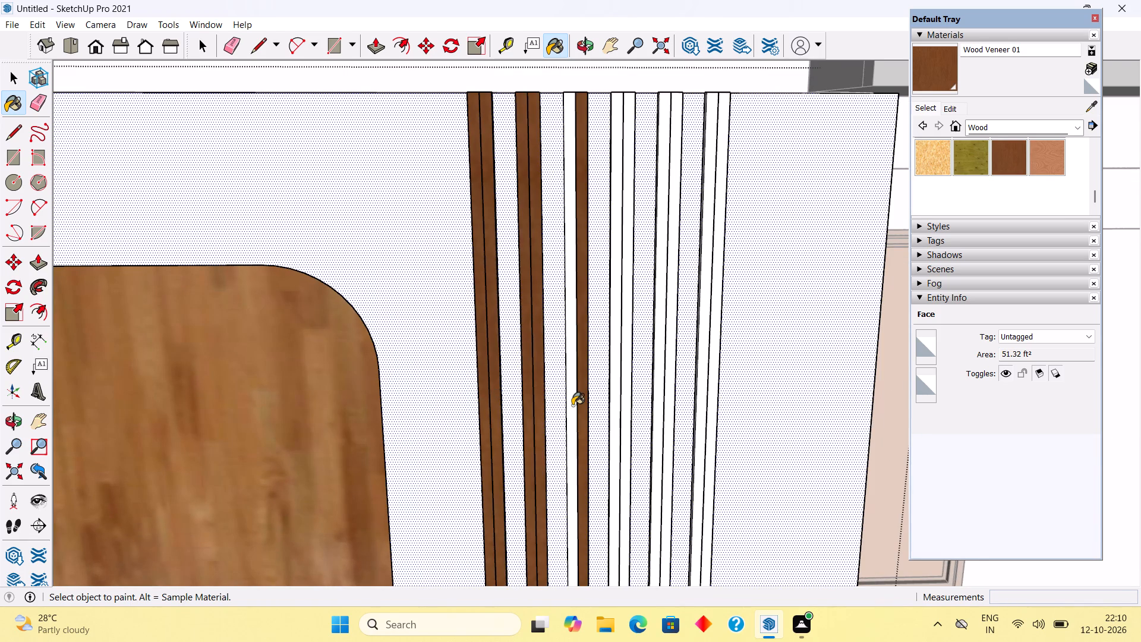
left_click(615, 407)
left_click(626, 407)
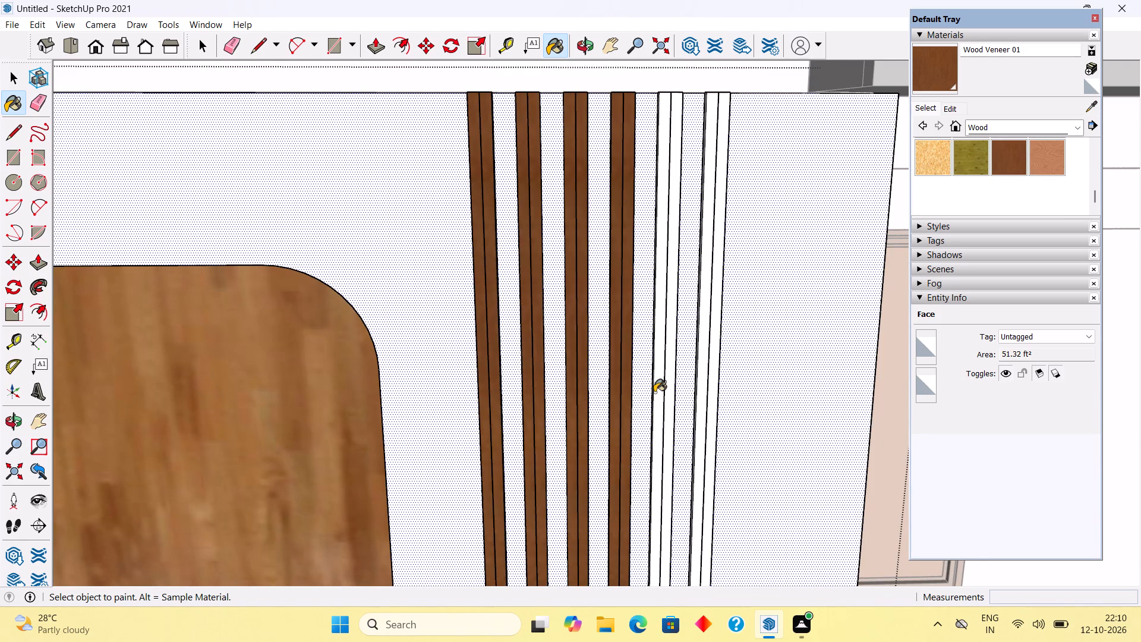
left_click(654, 392)
left_click(667, 394)
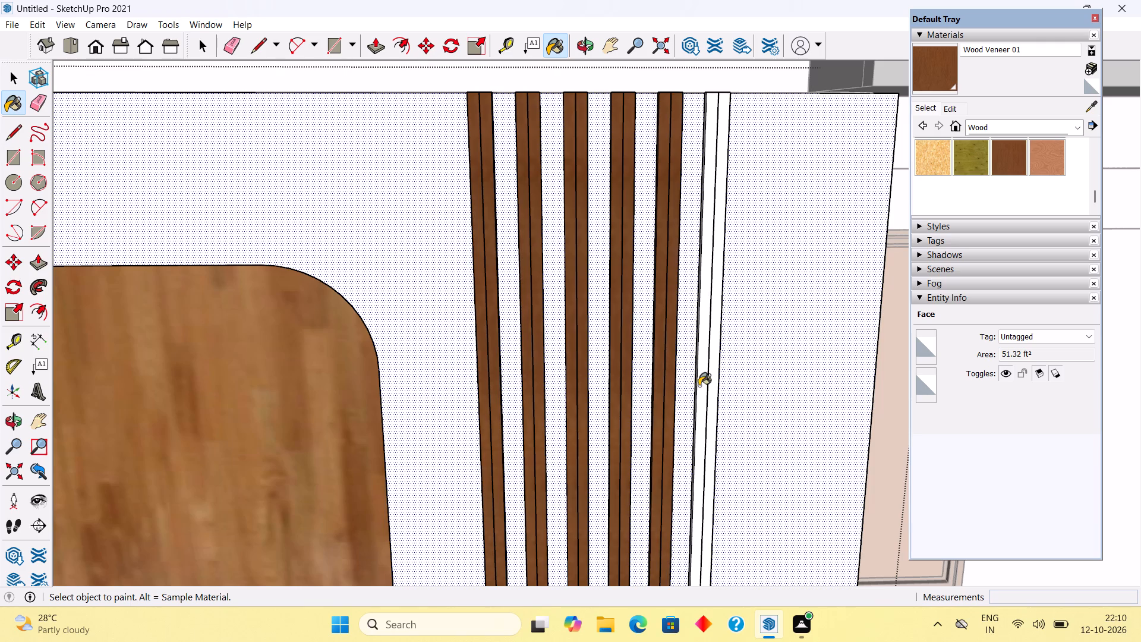
left_click(699, 386)
left_click(711, 391)
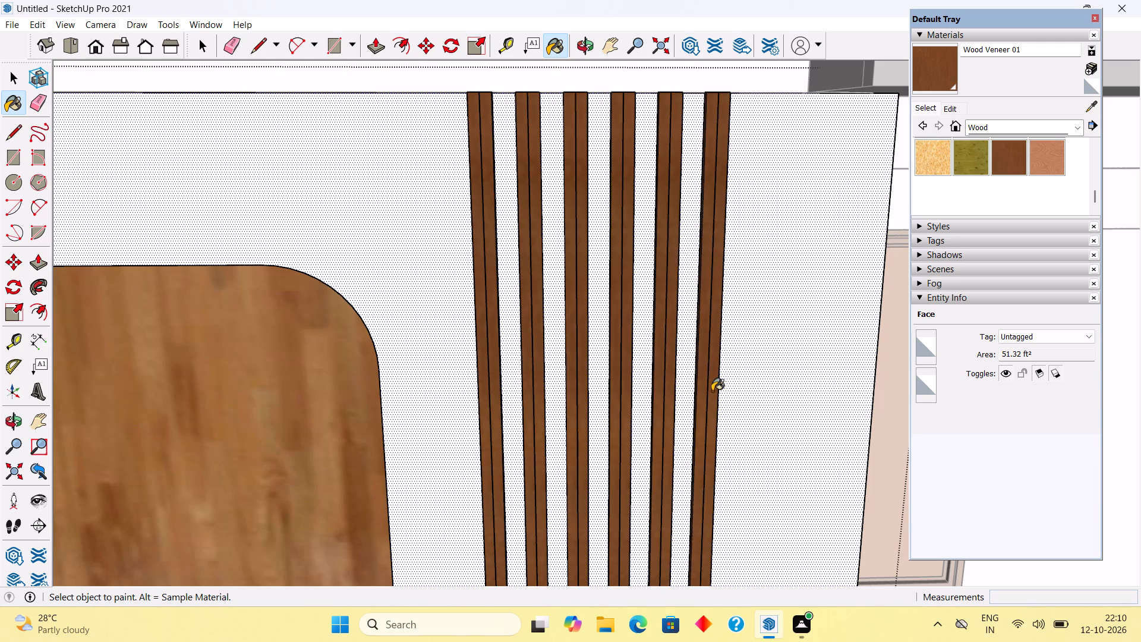
key("space")
scroll(667, 393, "down", 20)
left_click(223, 395)
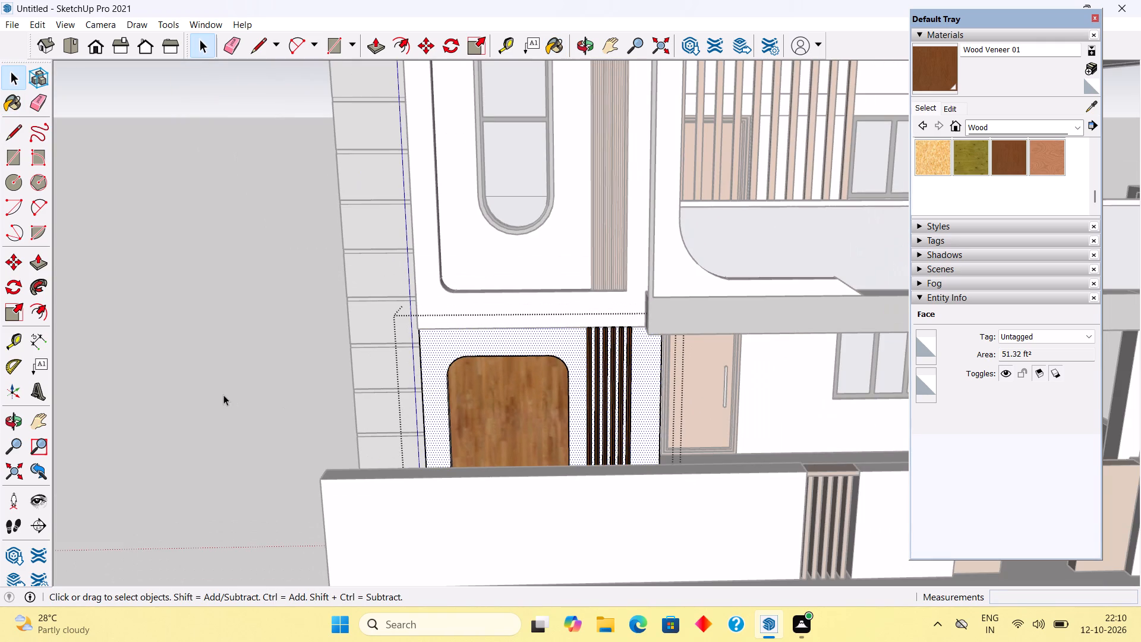
scroll(329, 423, "down", 7)
left_click(77, 369)
scroll(426, 474, "down", 5)
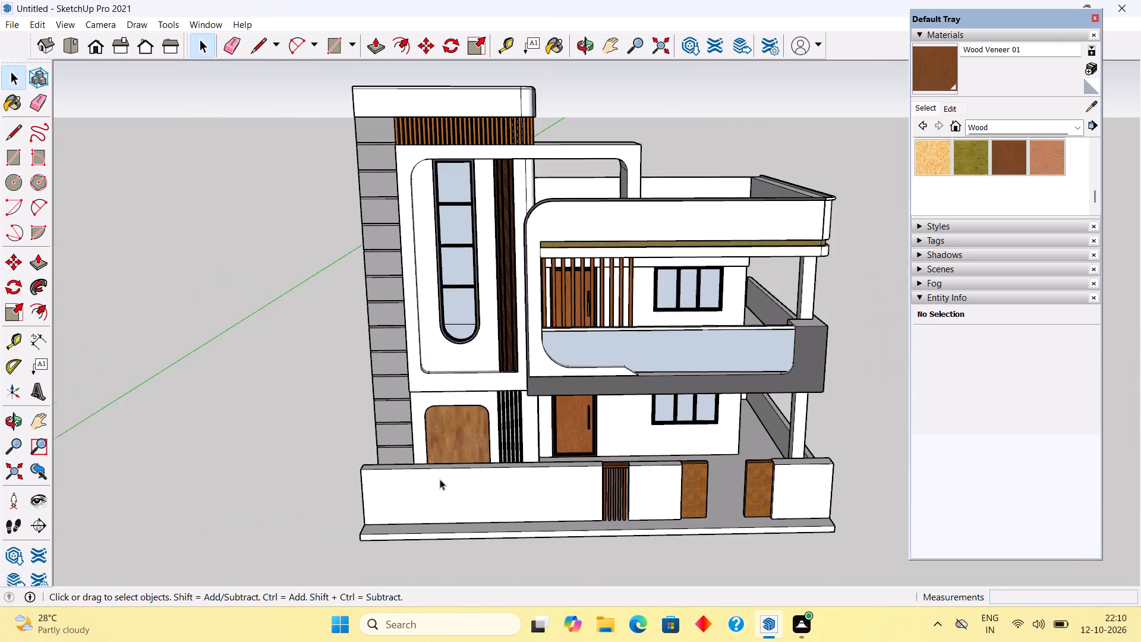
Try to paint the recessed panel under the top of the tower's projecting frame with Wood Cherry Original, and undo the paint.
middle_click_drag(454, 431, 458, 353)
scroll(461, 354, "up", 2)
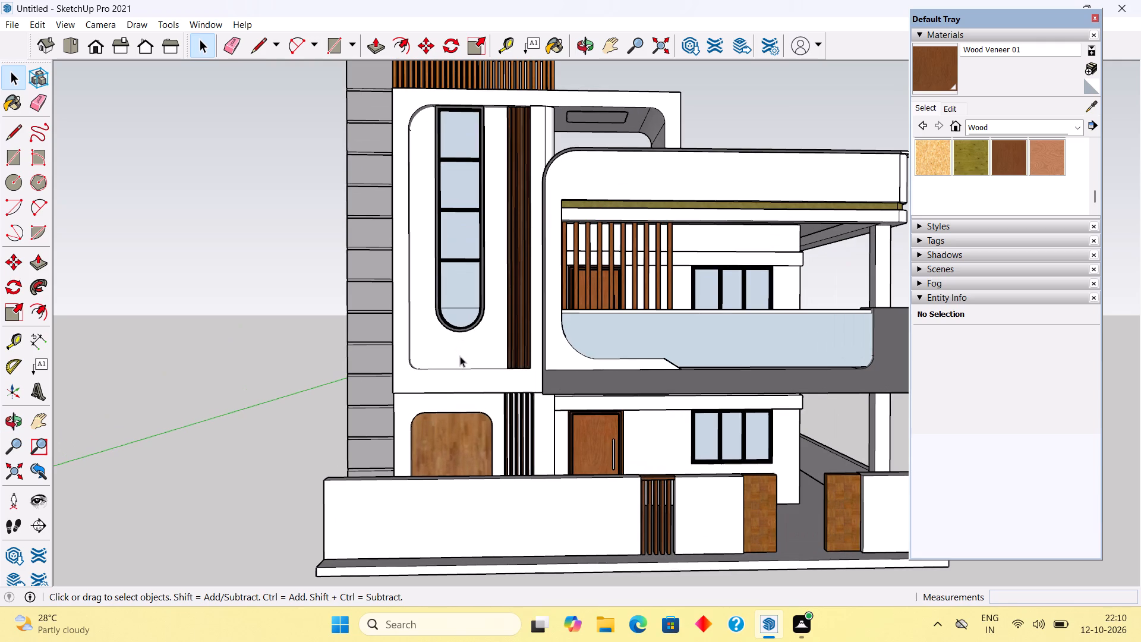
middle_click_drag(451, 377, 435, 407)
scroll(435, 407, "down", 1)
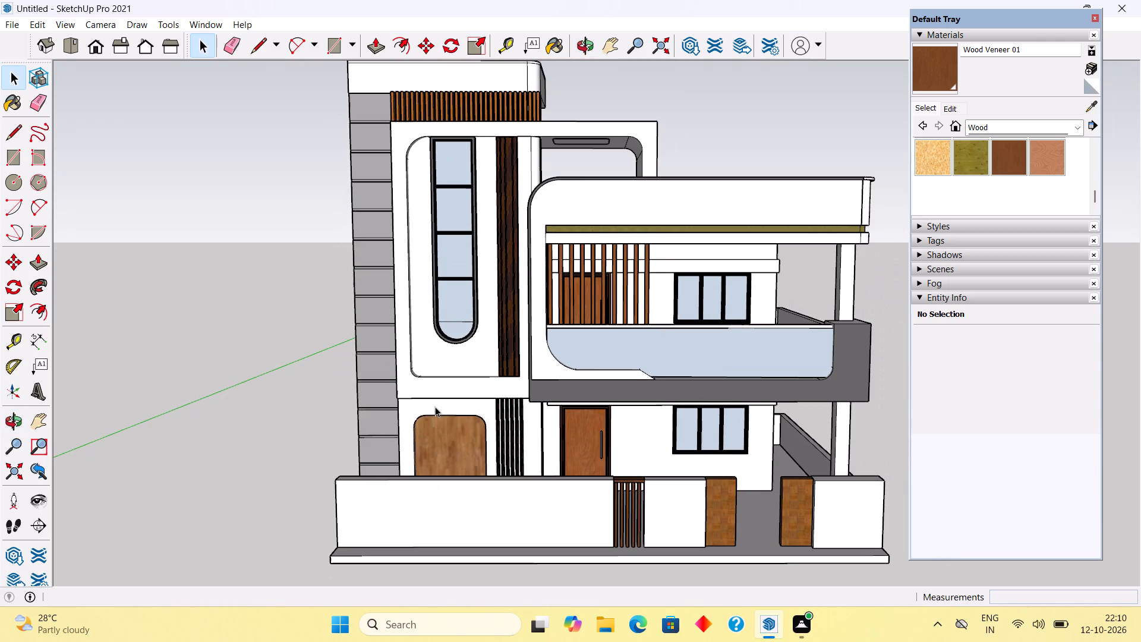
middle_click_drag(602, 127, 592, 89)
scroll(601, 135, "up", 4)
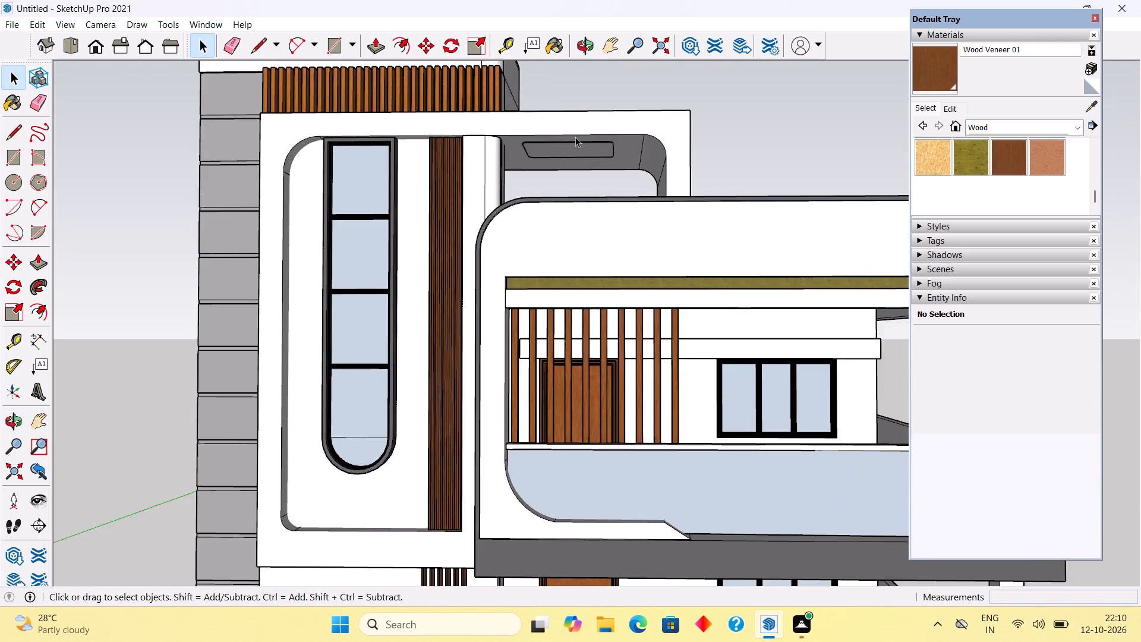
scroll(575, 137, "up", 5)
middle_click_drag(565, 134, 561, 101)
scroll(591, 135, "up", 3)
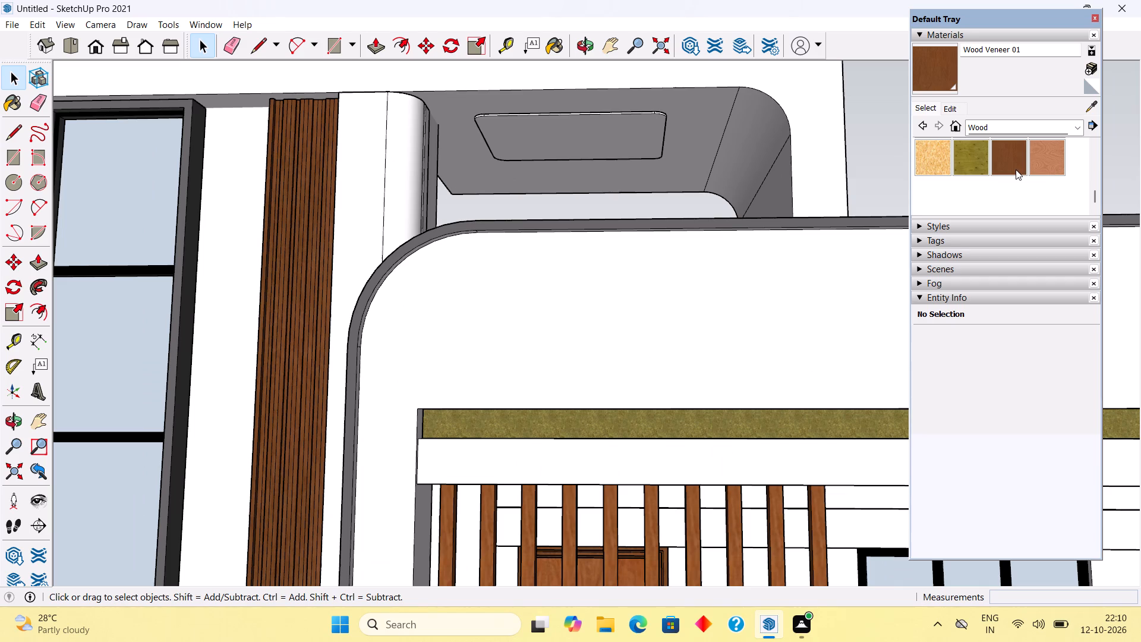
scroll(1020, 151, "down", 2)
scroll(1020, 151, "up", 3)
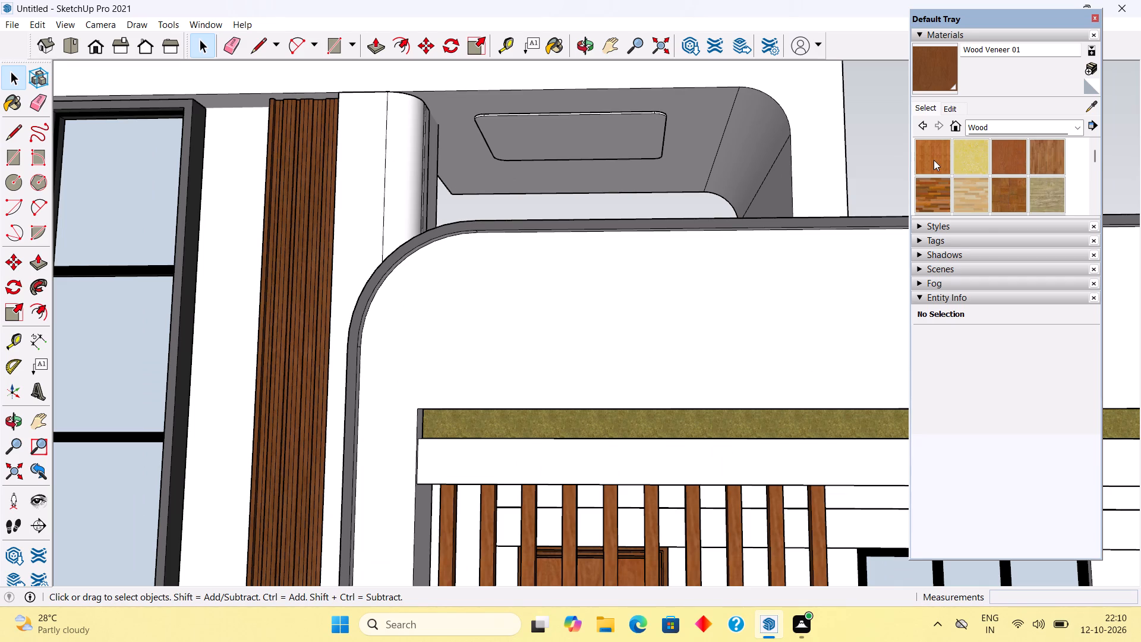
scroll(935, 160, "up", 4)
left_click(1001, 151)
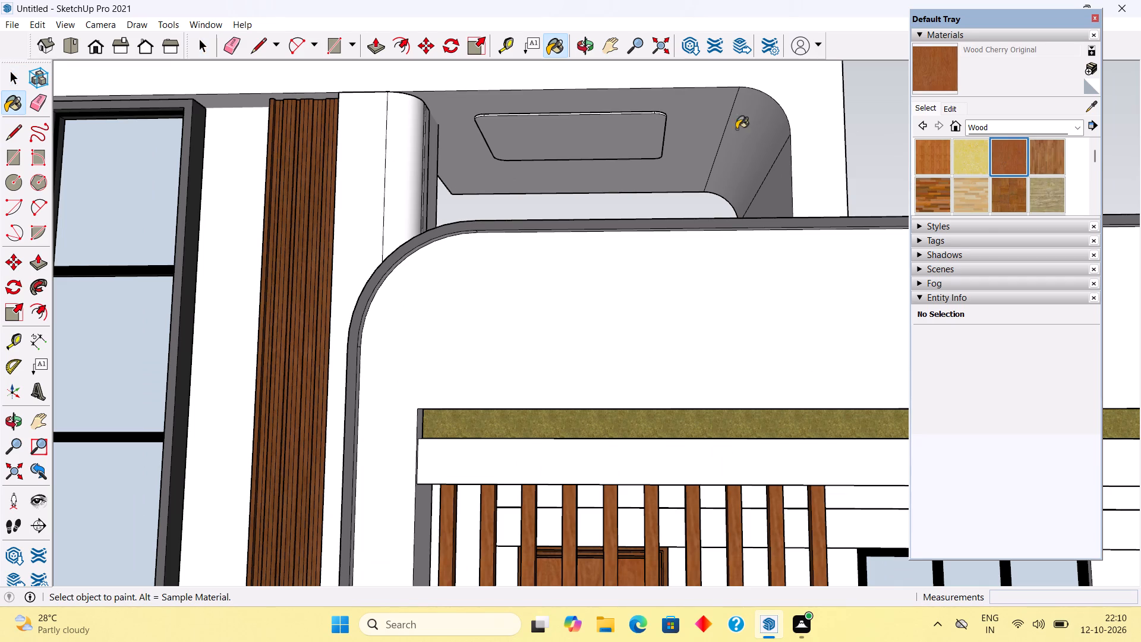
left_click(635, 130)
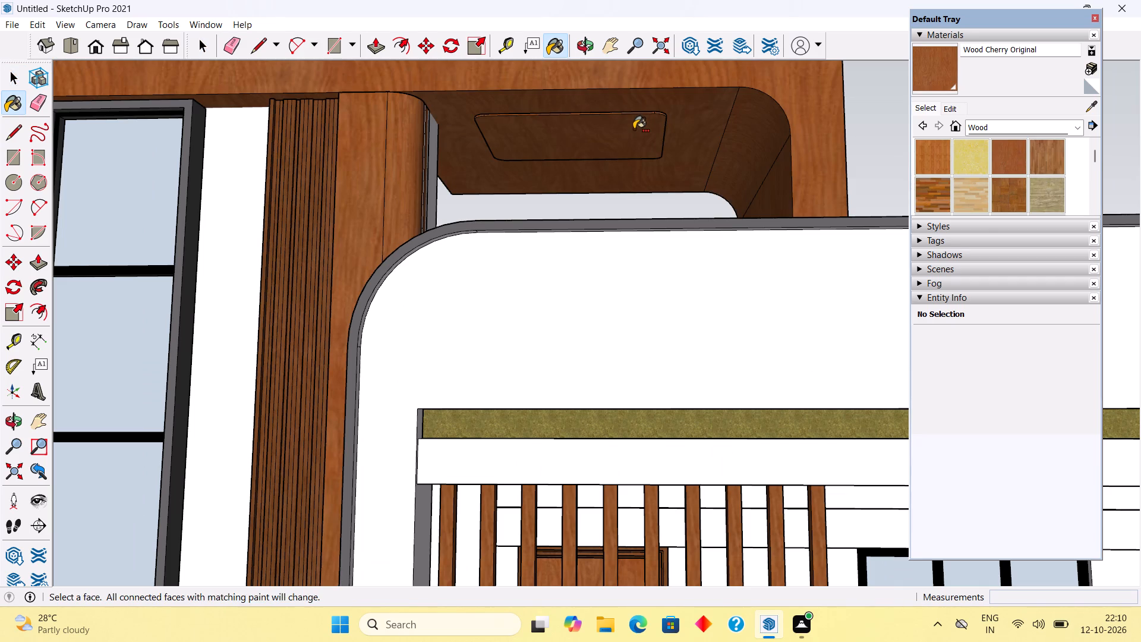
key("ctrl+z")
Open the projecting frame's group, paint only the recessed panel under its top with Wood Cherry Original, and leave the group.
key("space")
triple_click(635, 130)
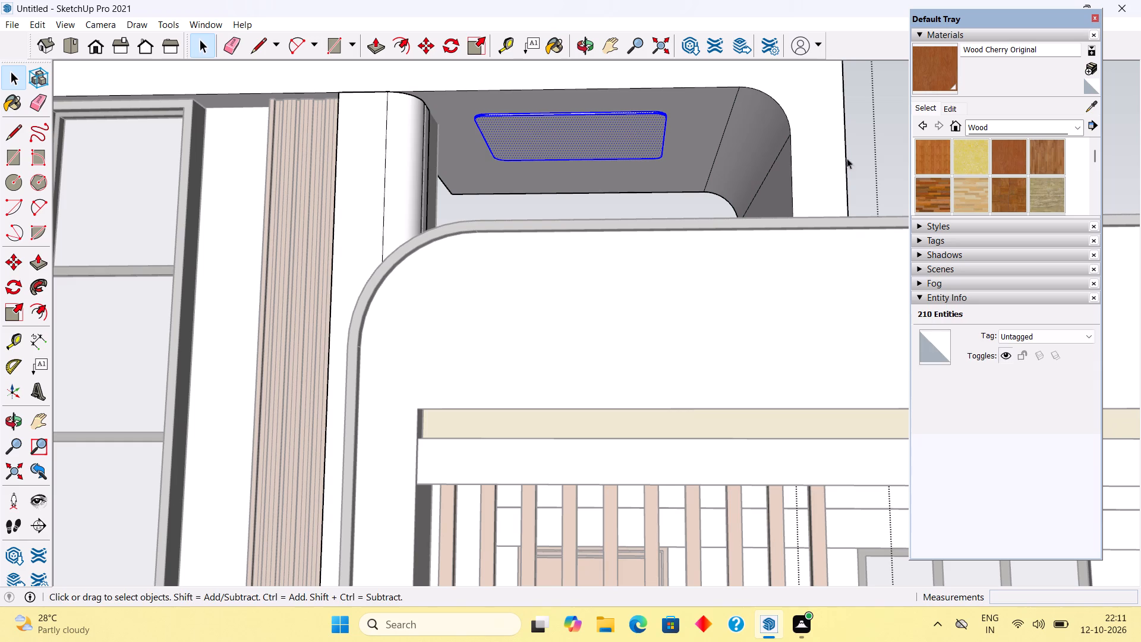
left_click(1016, 165)
left_click(597, 130)
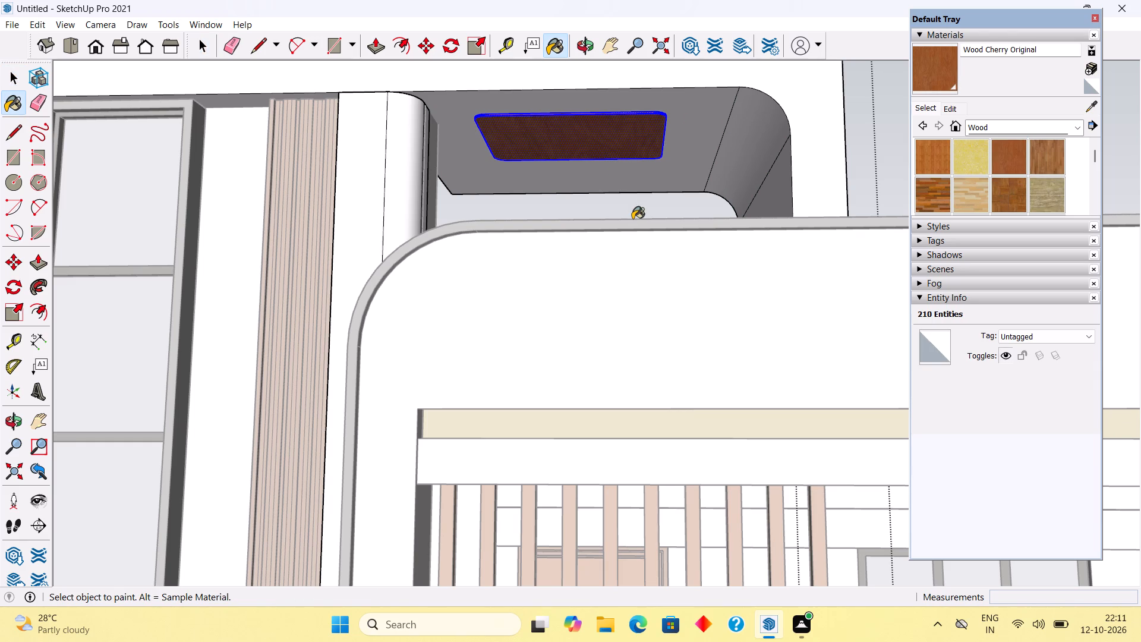
key("space")
left_click(641, 203)
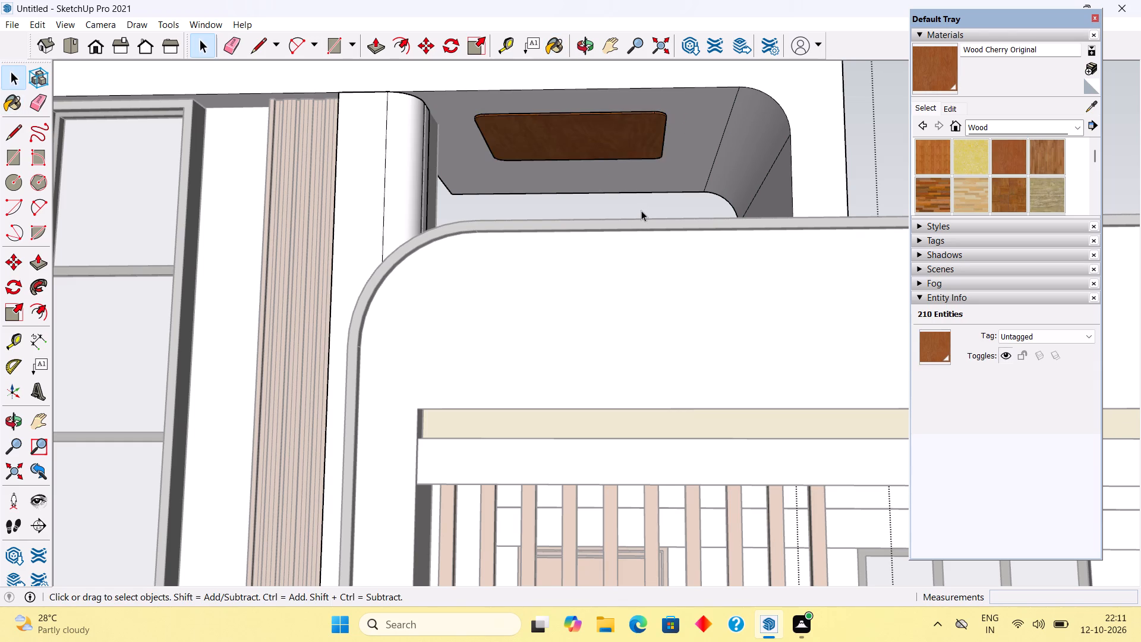
scroll(641, 210, "down", 10)
left_click(649, 91)
Paint the panes of the tower's tall round-bottomed window with Translucent Glass Gray from the Glass and Mirrors materials.
middle_click_drag(657, 180, 654, 233)
scroll(654, 233, "down", 8)
middle_click_drag(647, 210, 707, 265)
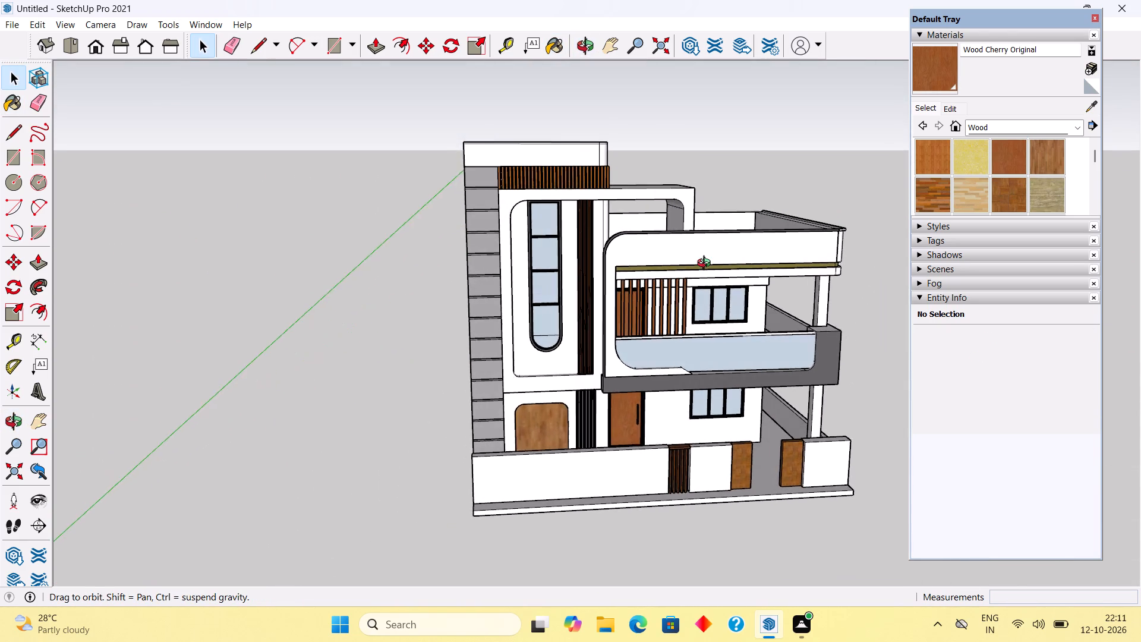
middle_click_drag(707, 265, 670, 238)
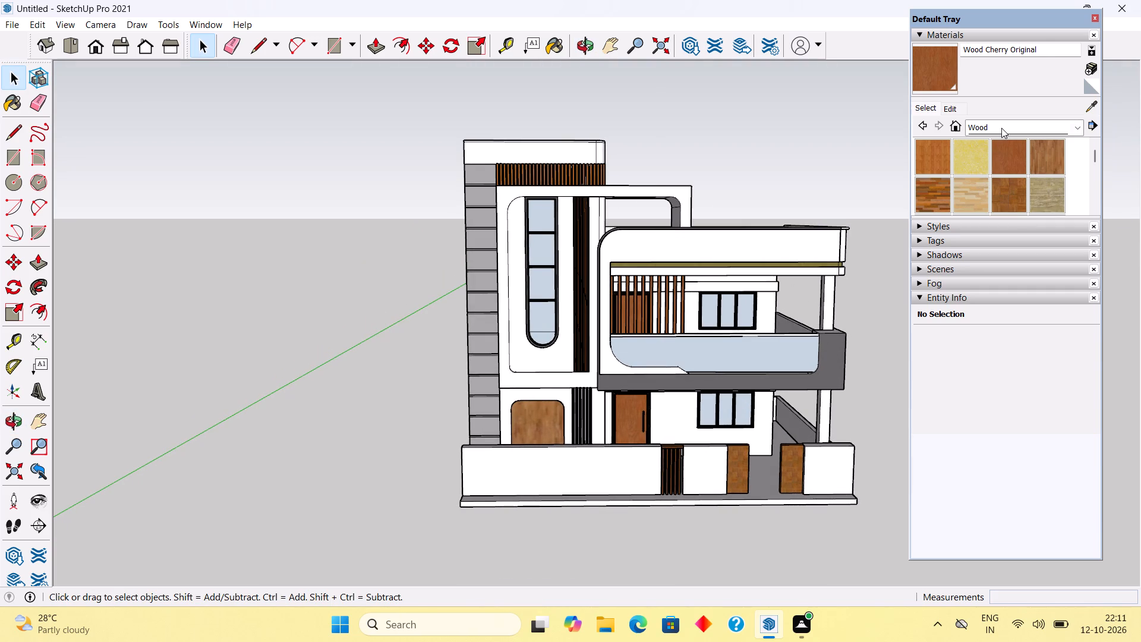
left_click(1001, 128)
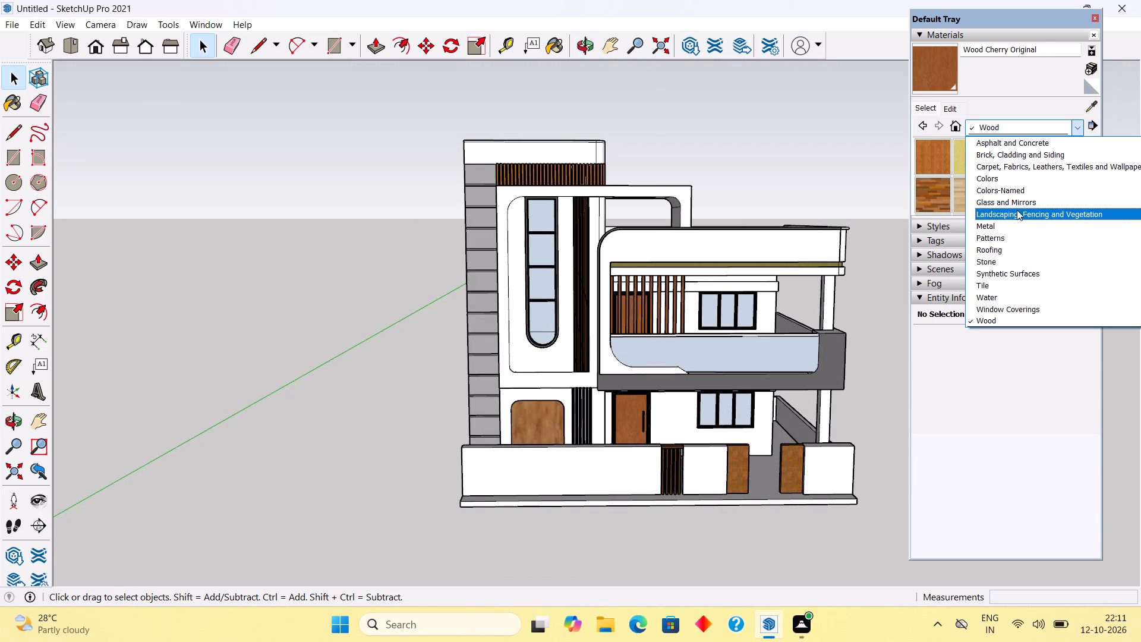
left_click(1016, 203)
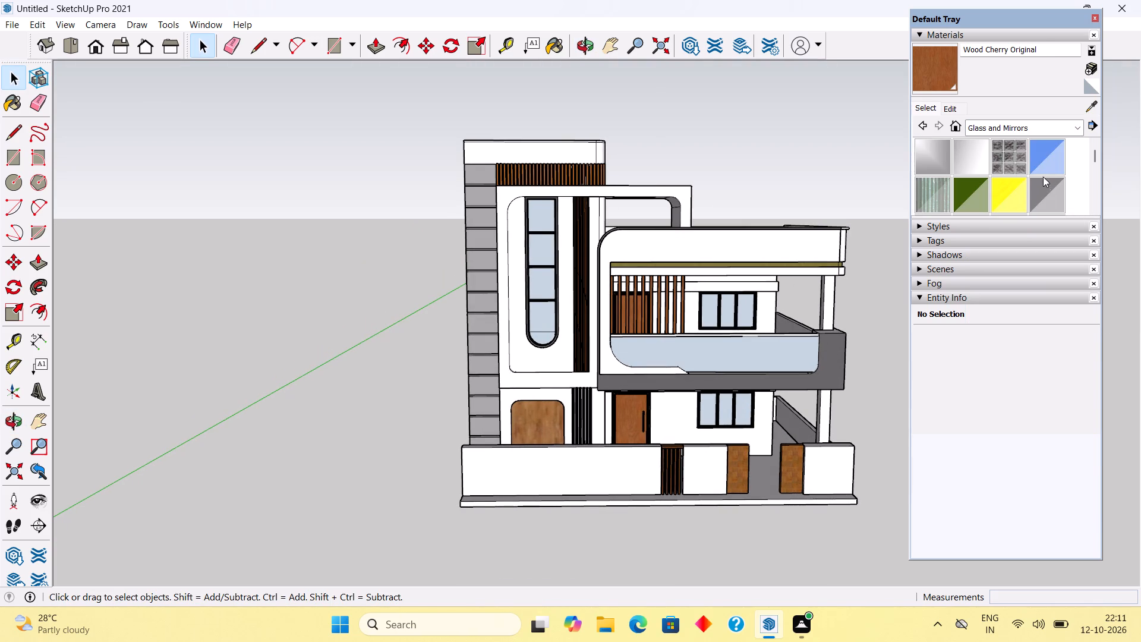
left_click(1042, 194)
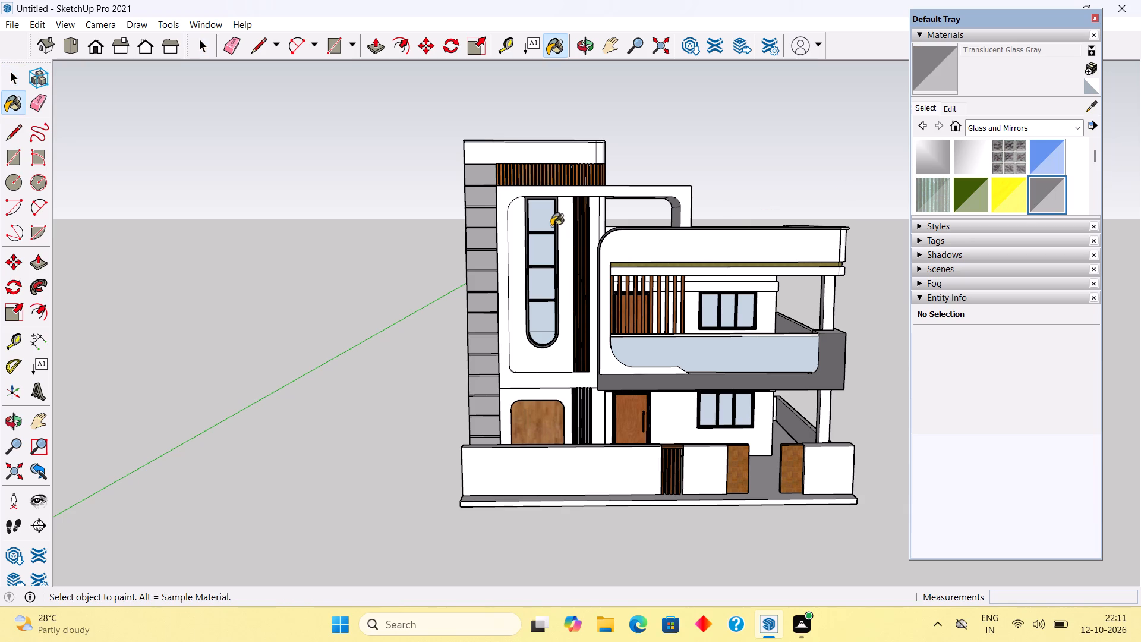
left_click(544, 219)
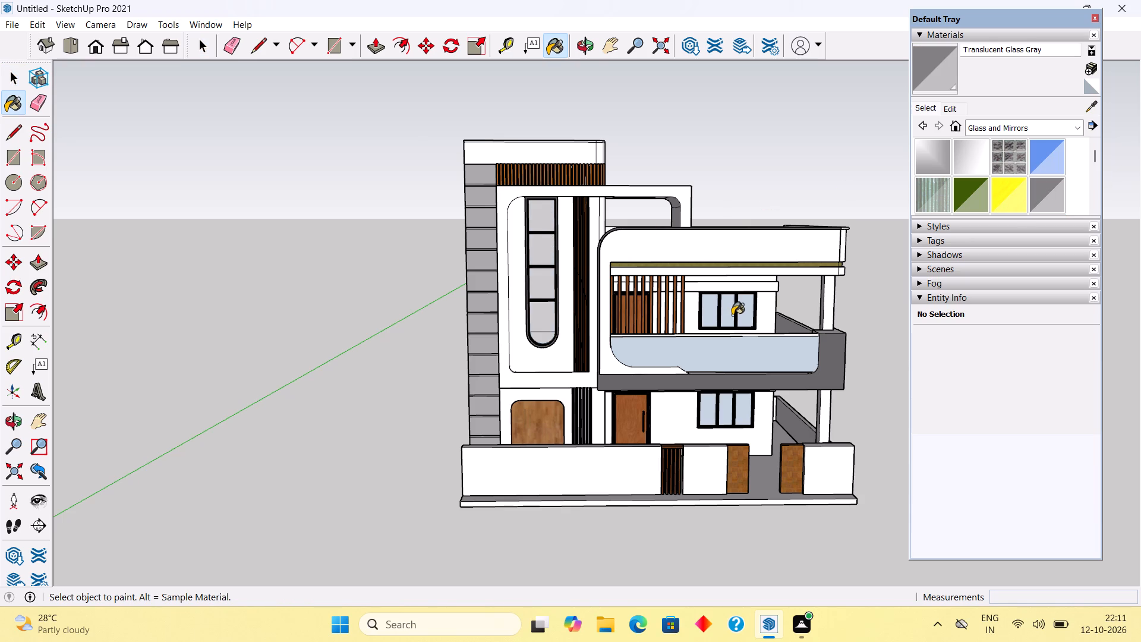
Paint the upper-floor window's three panes and the balcony railing panel with Translucent Glass Gray.
scroll(732, 315, "up", 5)
left_click(693, 311)
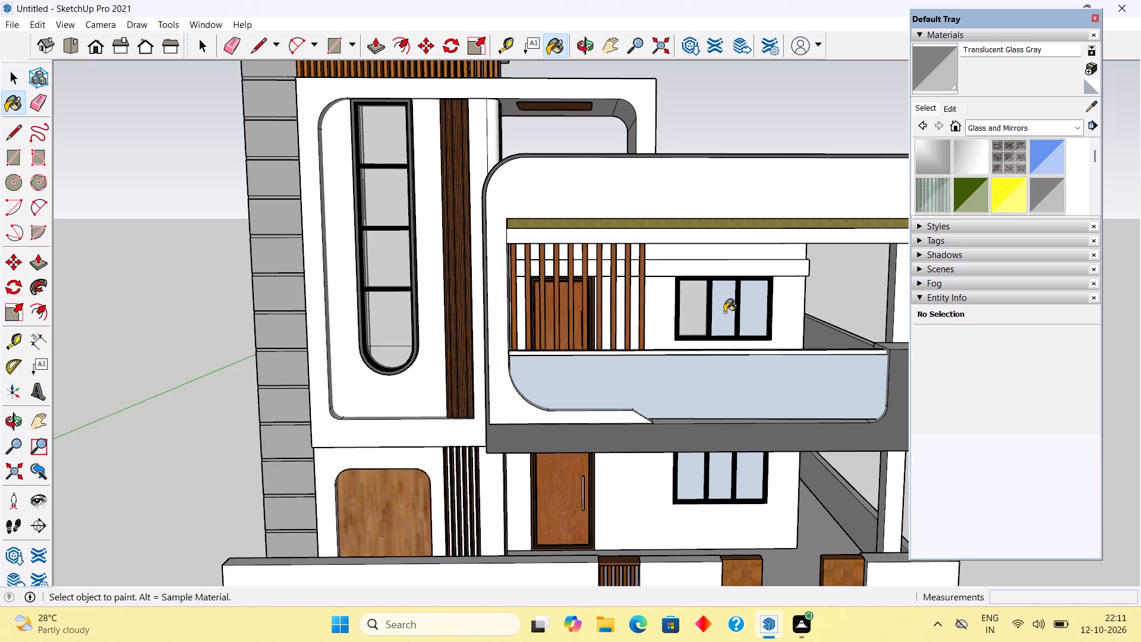
left_click(724, 312)
left_click(753, 310)
left_click(742, 379)
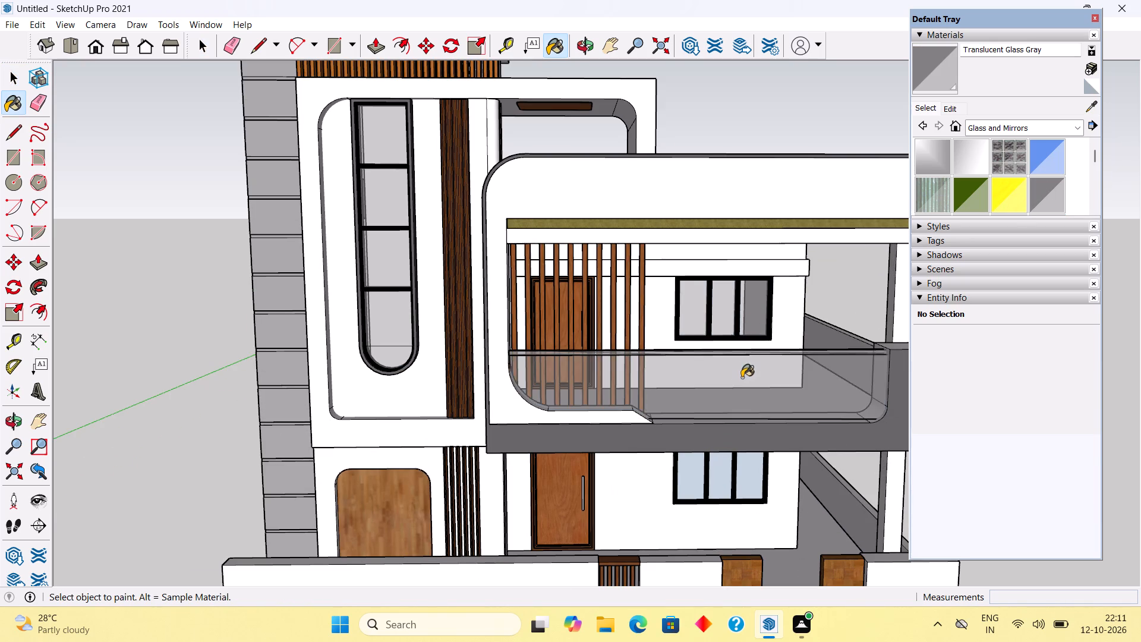
Paint the ground-floor window's three panes with Translucent Glass Gray and leave the Paint Bucket tool.
scroll(740, 373, "down", 4)
scroll(729, 441, "up", 5)
left_click(729, 441)
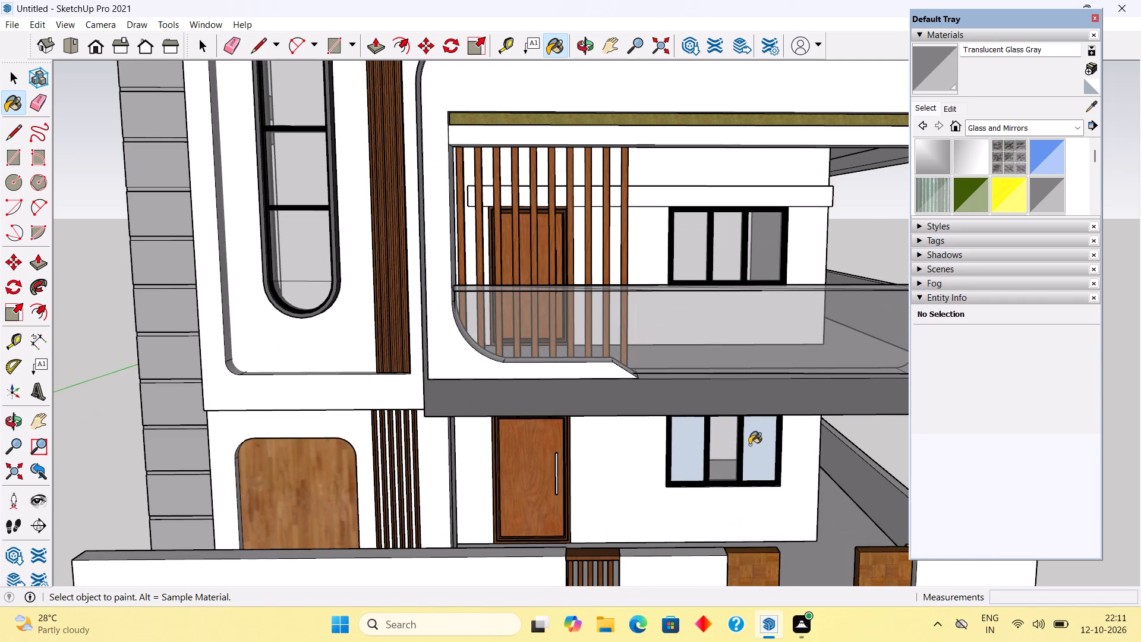
left_click(749, 445)
left_click(682, 451)
scroll(641, 427, "down", 5)
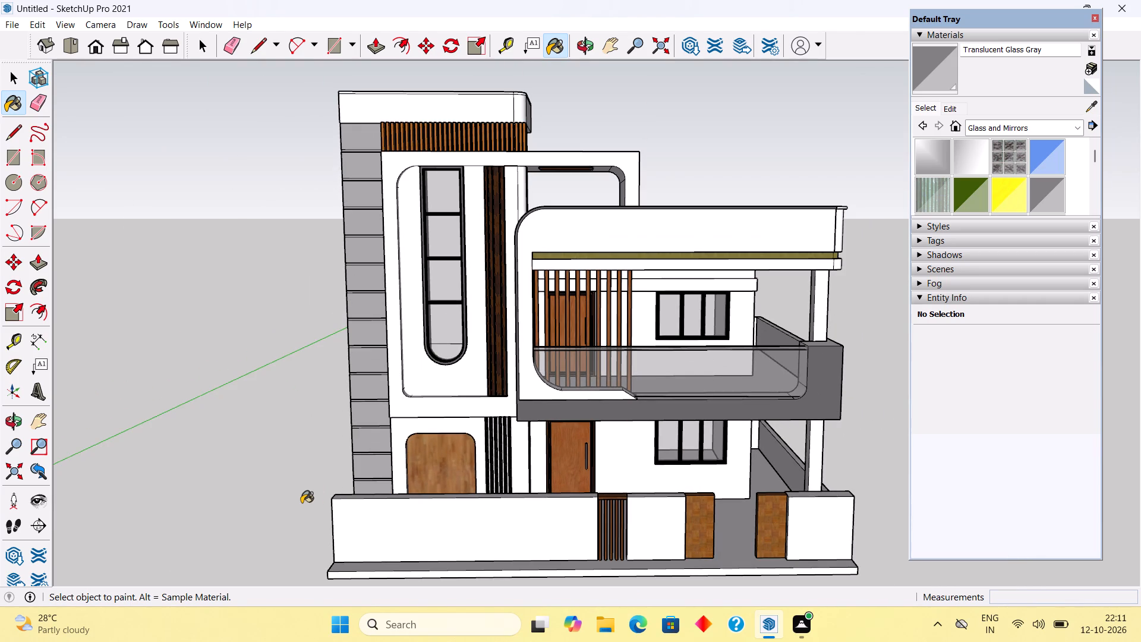
key("space")
left_click(242, 463)
Repaint the two boundary-wall gate pillars with Wood Fence with Lattice from the Landscaping, Fencing and Vegetation materials.
middle_click_drag(446, 403, 410, 369)
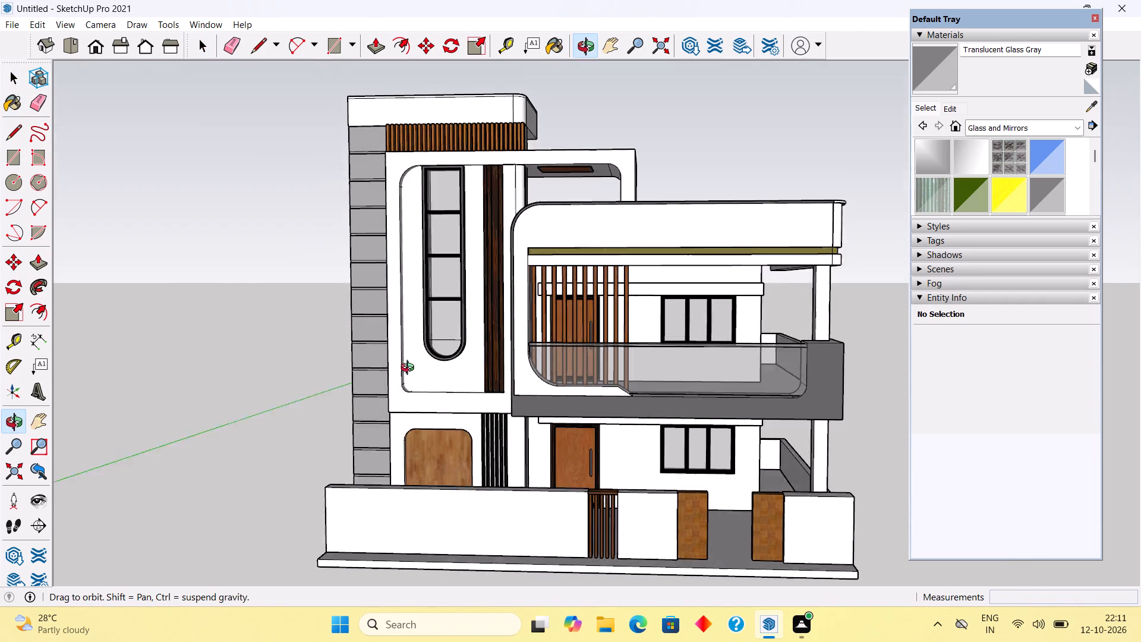
middle_click_drag(410, 369, 453, 345)
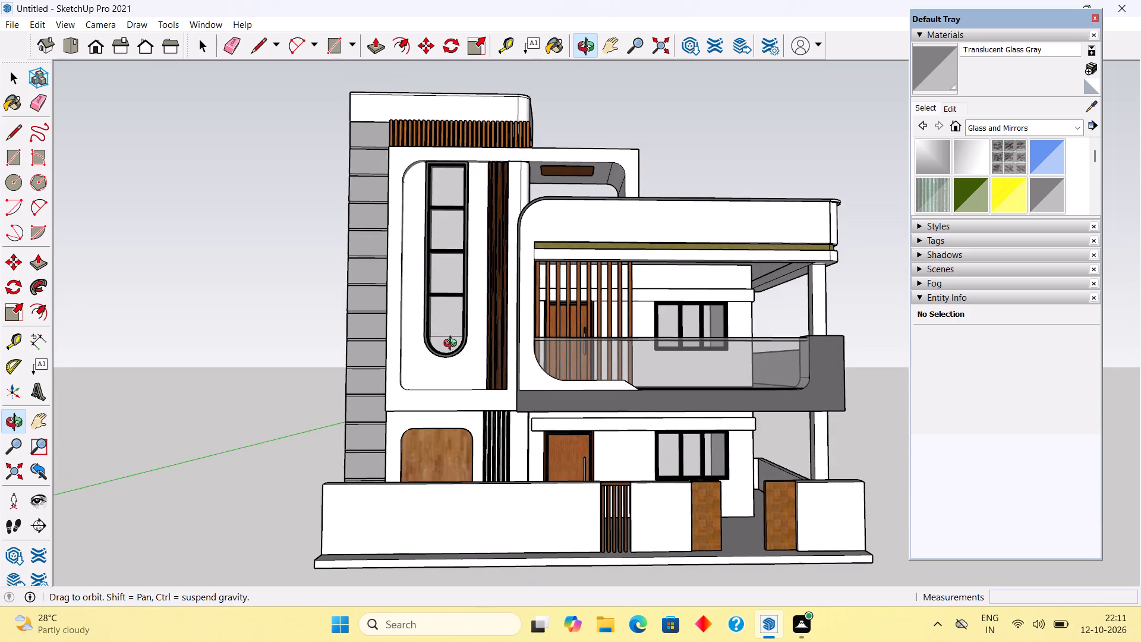
middle_click_drag(453, 345, 447, 353)
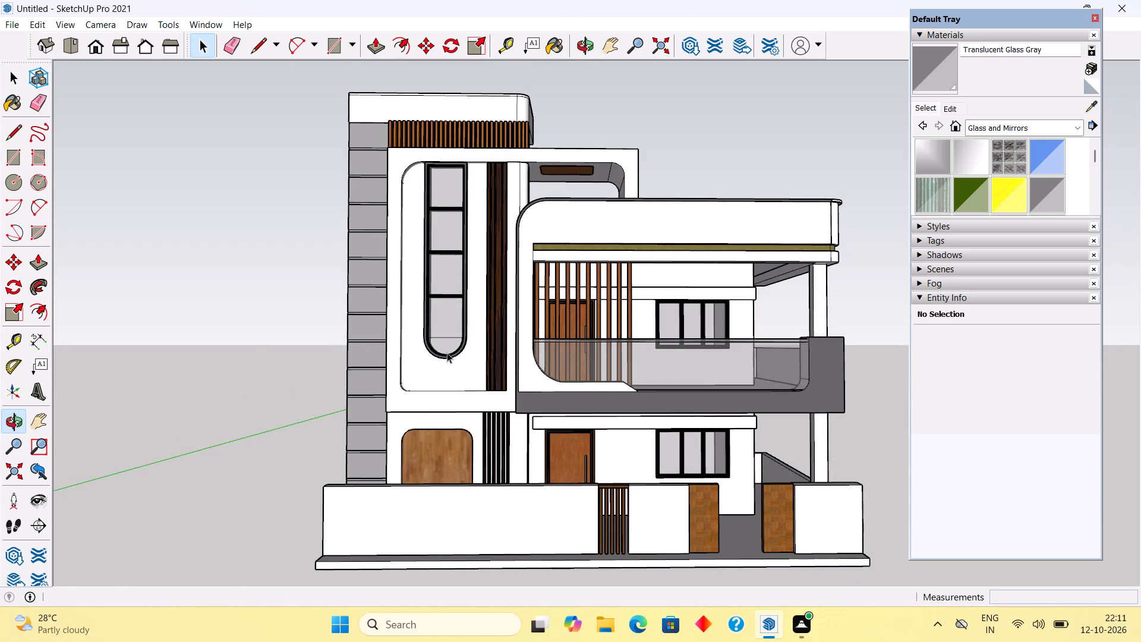
scroll(748, 527, "up", 1)
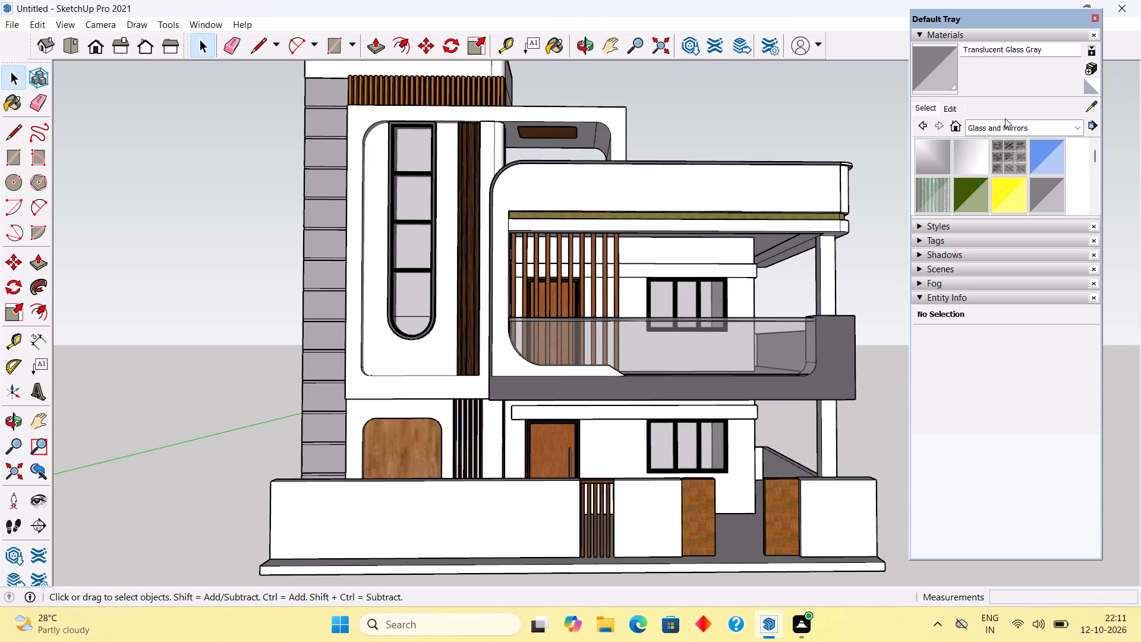
left_click(1006, 128)
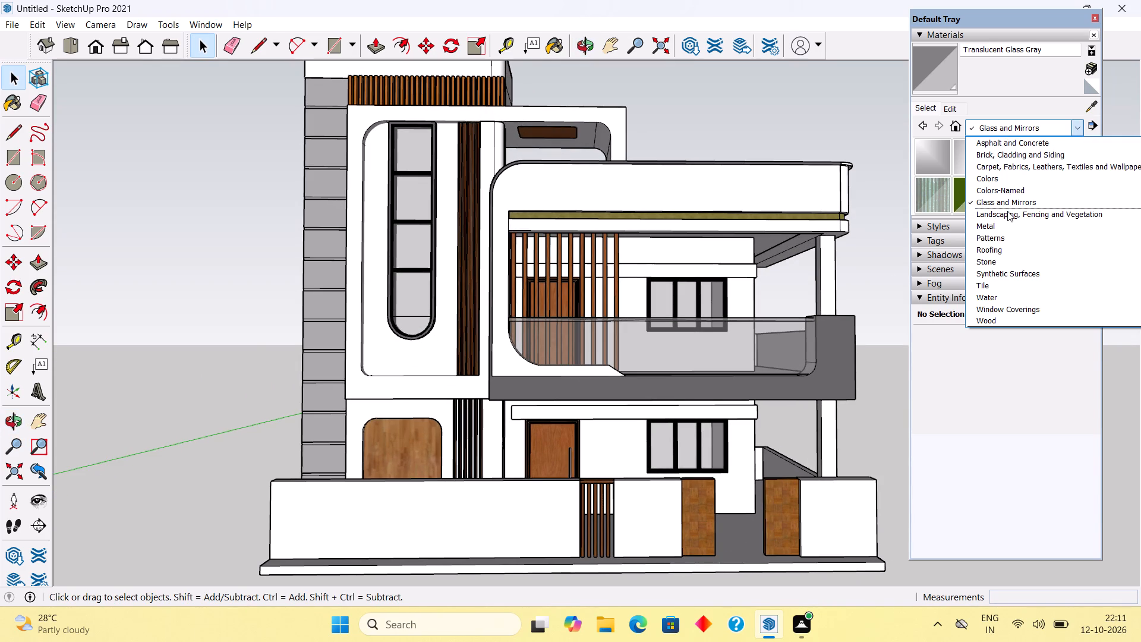
left_click(1003, 241)
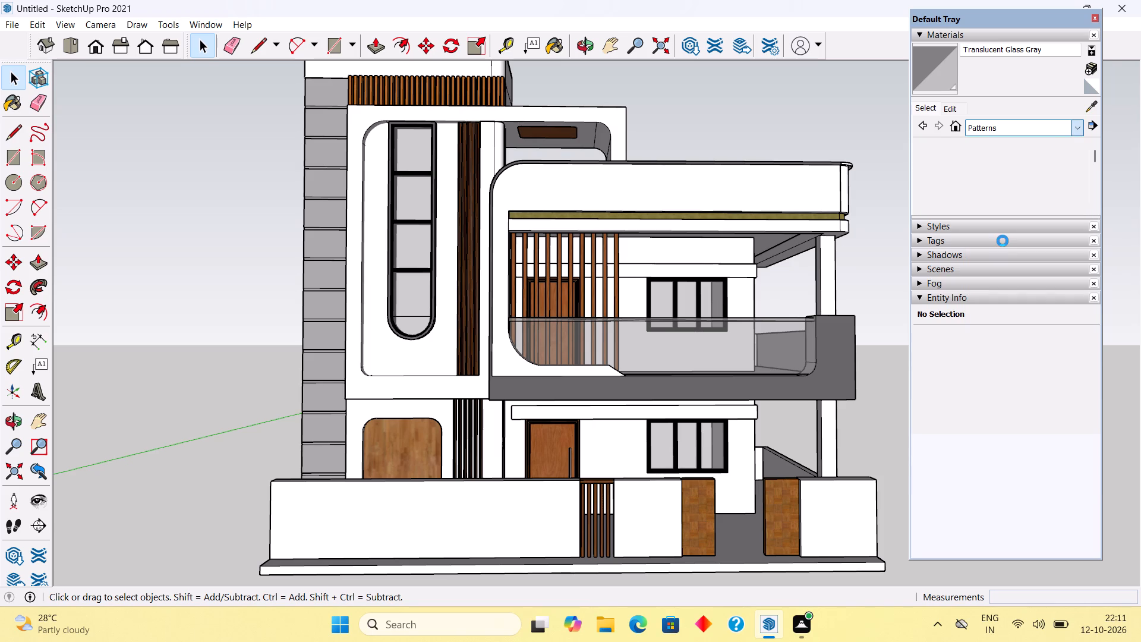
left_click(1006, 124)
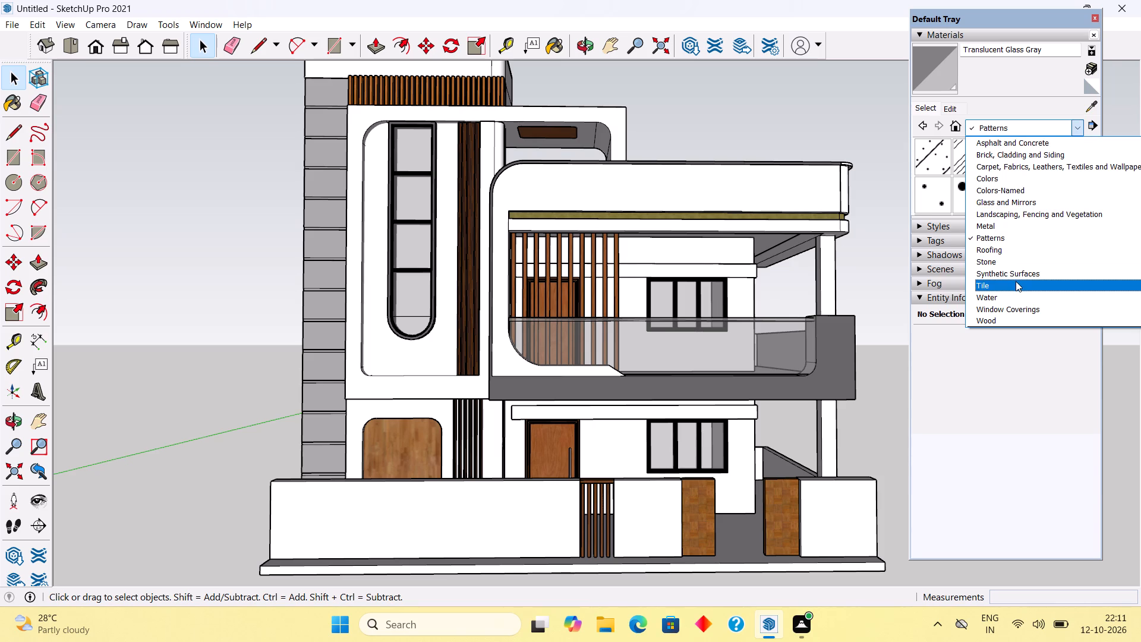
left_click(1019, 213)
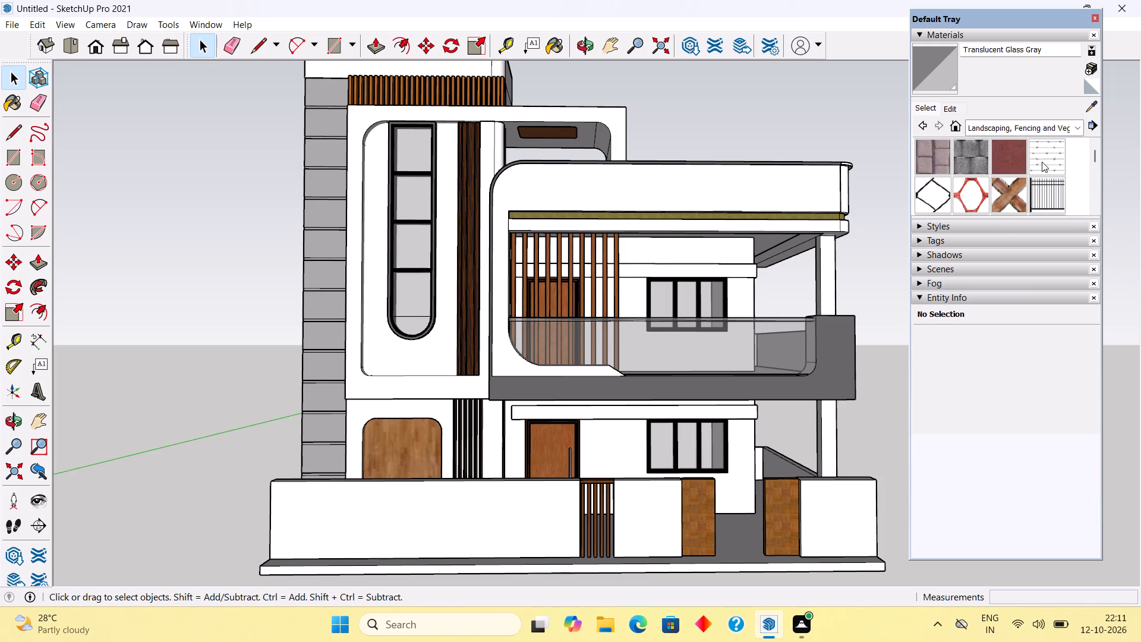
scroll(1042, 162, "down", 2)
scroll(1042, 162, "up", 2)
scroll(1042, 162, "down", 3)
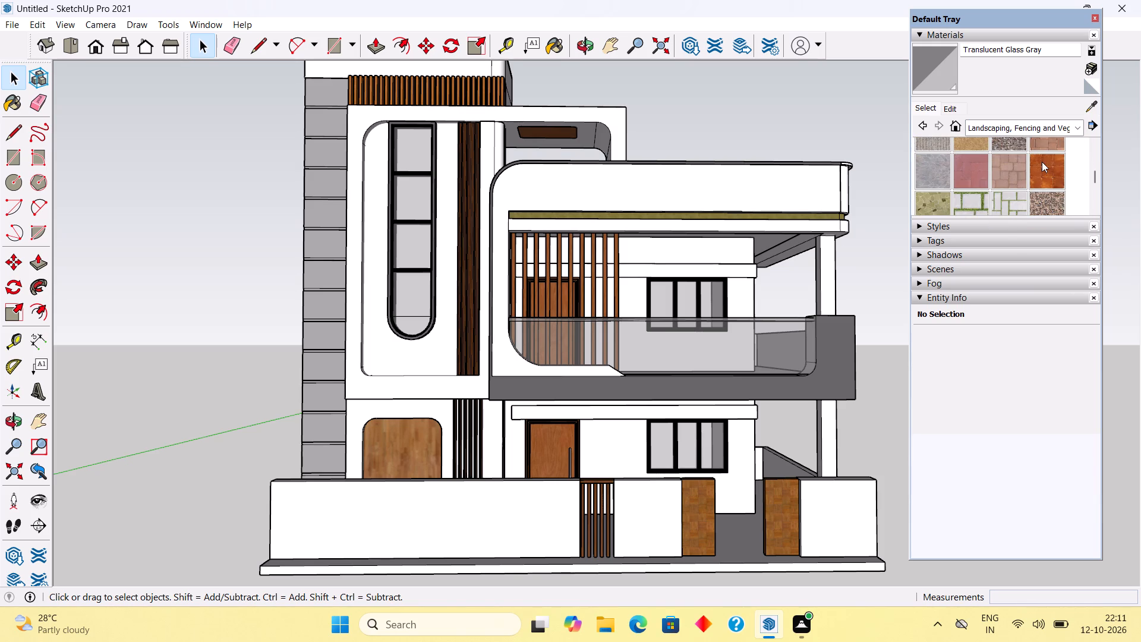
scroll(1042, 162, "down", 3)
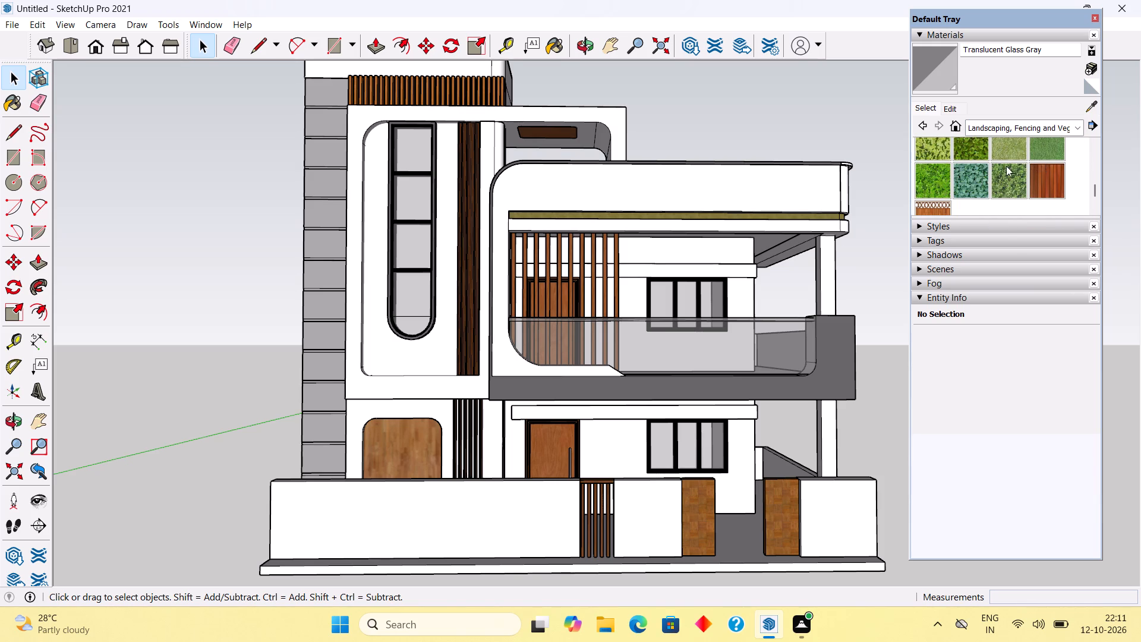
left_click(944, 166)
left_click(694, 523)
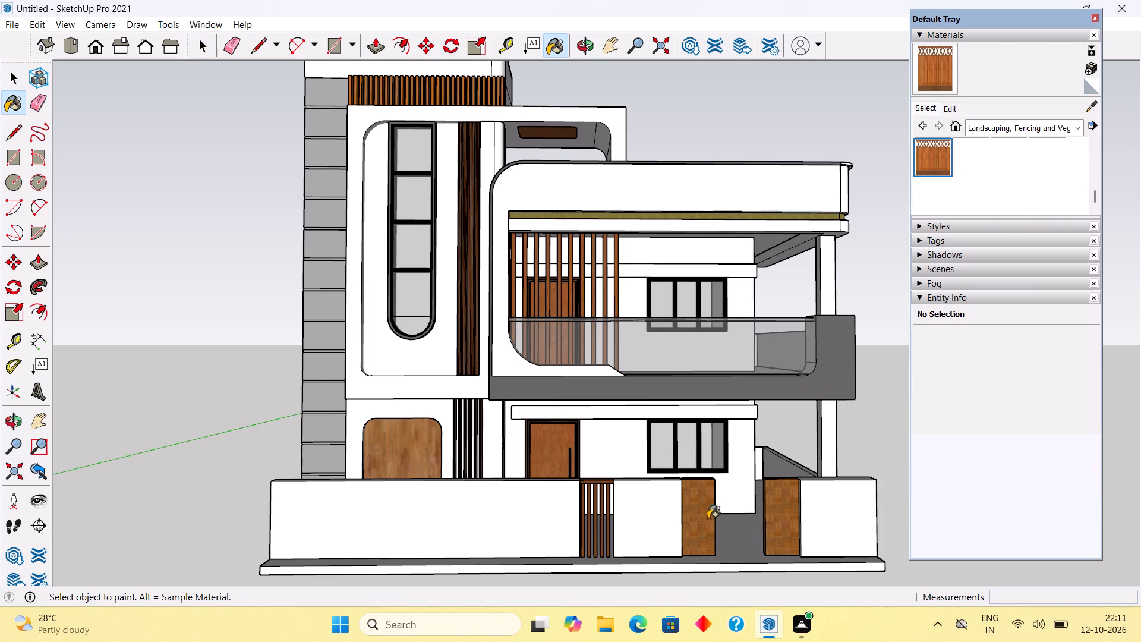
left_click(776, 514)
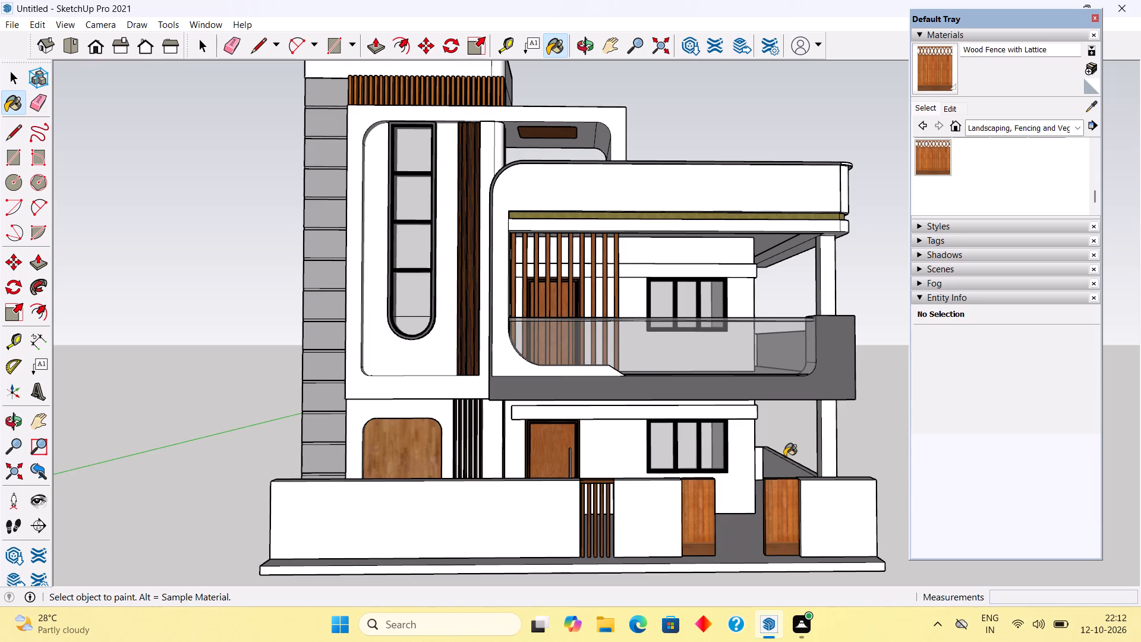
Darken the colour of the Wood Fence with Lattice material to a deep brown.
left_click(950, 108)
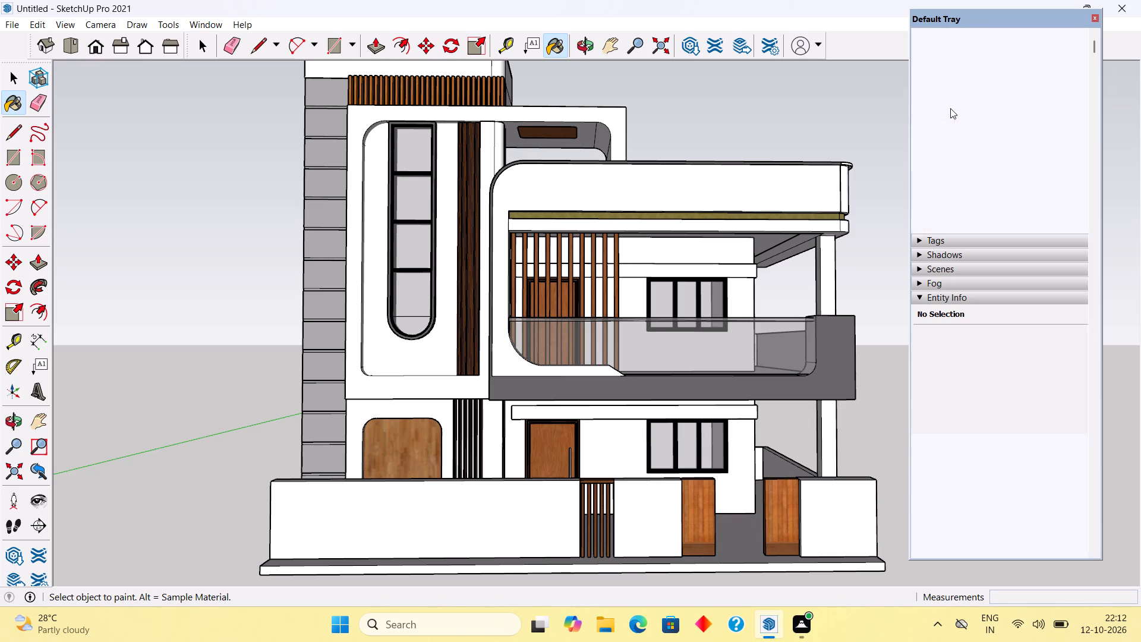
left_click_drag(984, 174, 984, 165)
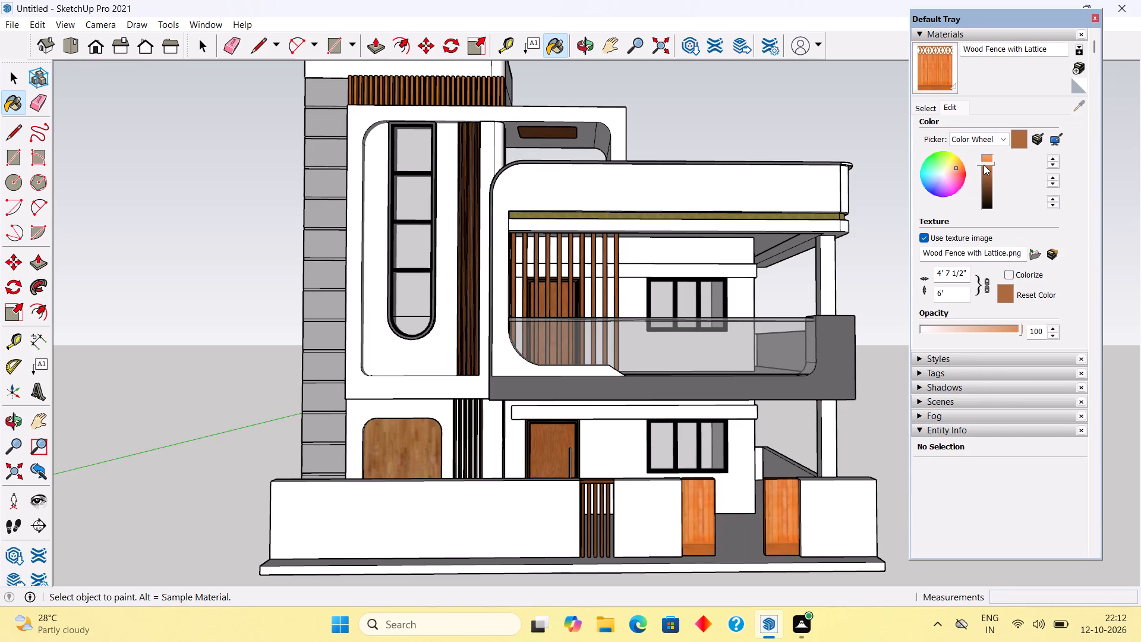
left_click_drag(984, 165, 990, 185)
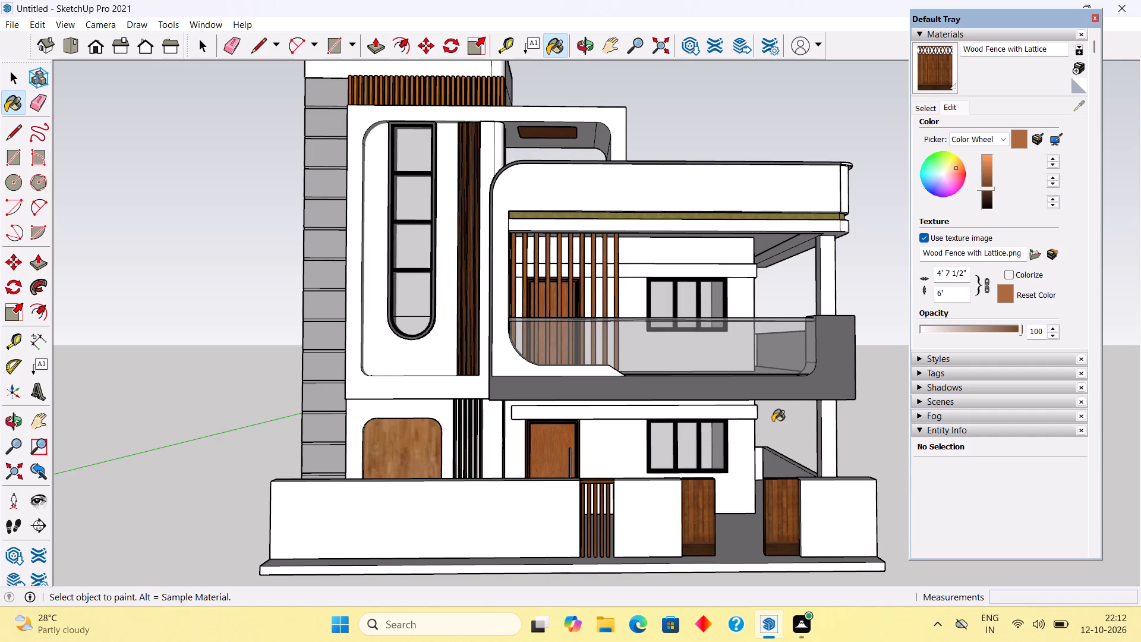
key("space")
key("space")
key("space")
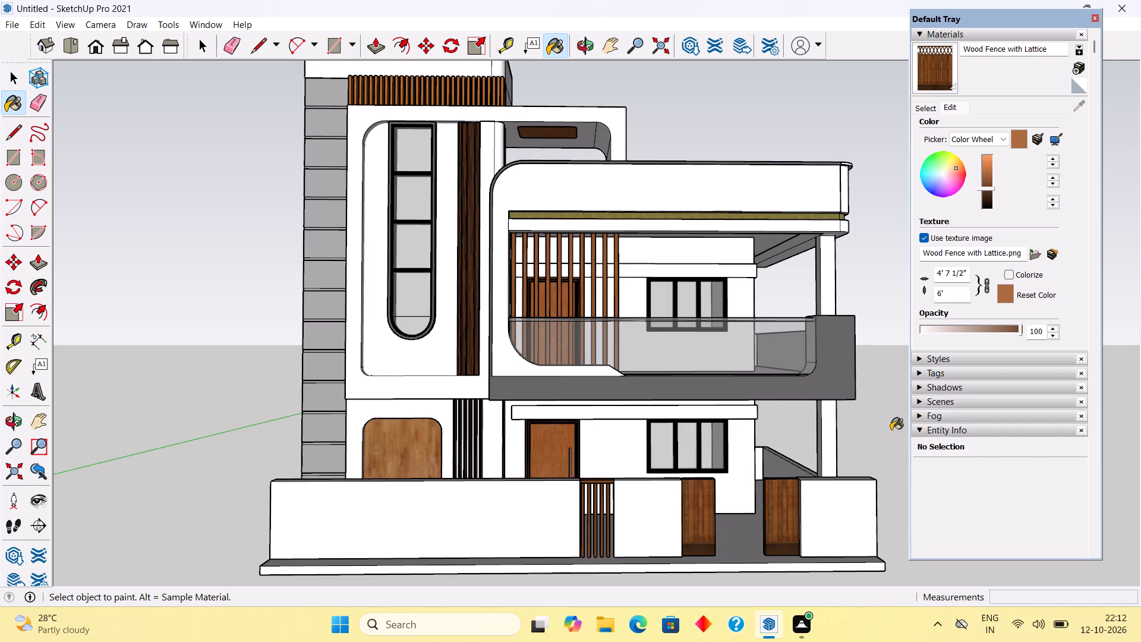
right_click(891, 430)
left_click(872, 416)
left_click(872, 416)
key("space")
Paint the top face of the plot's base slab with Field Rectangle Tile from the Tile materials.
middle_click_drag(731, 371, 720, 404)
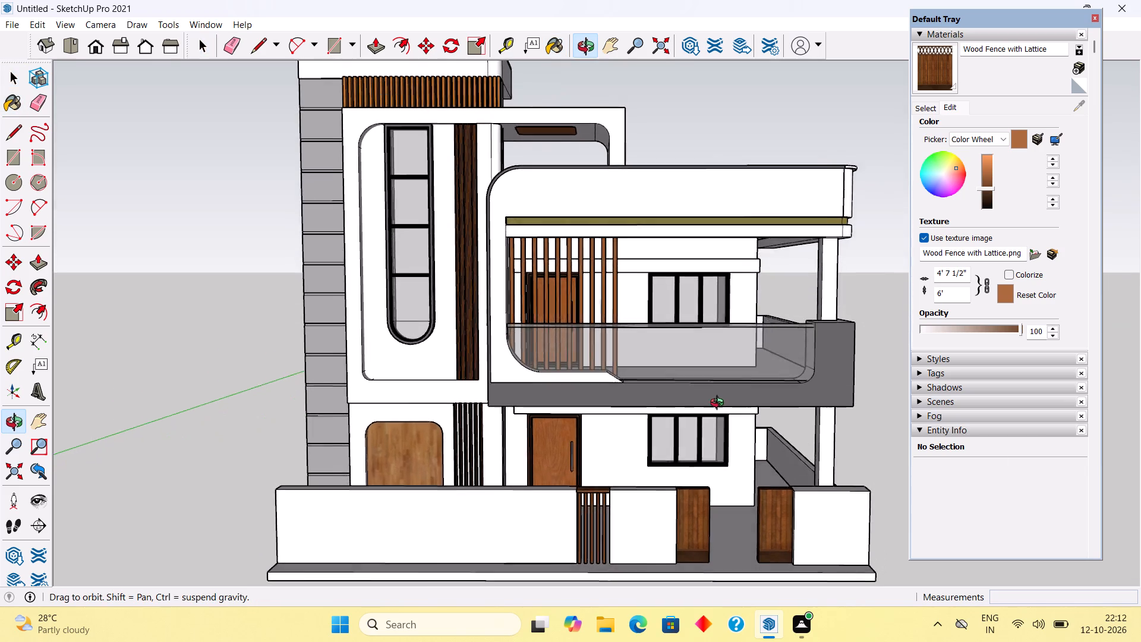
middle_click_drag(720, 404, 717, 429)
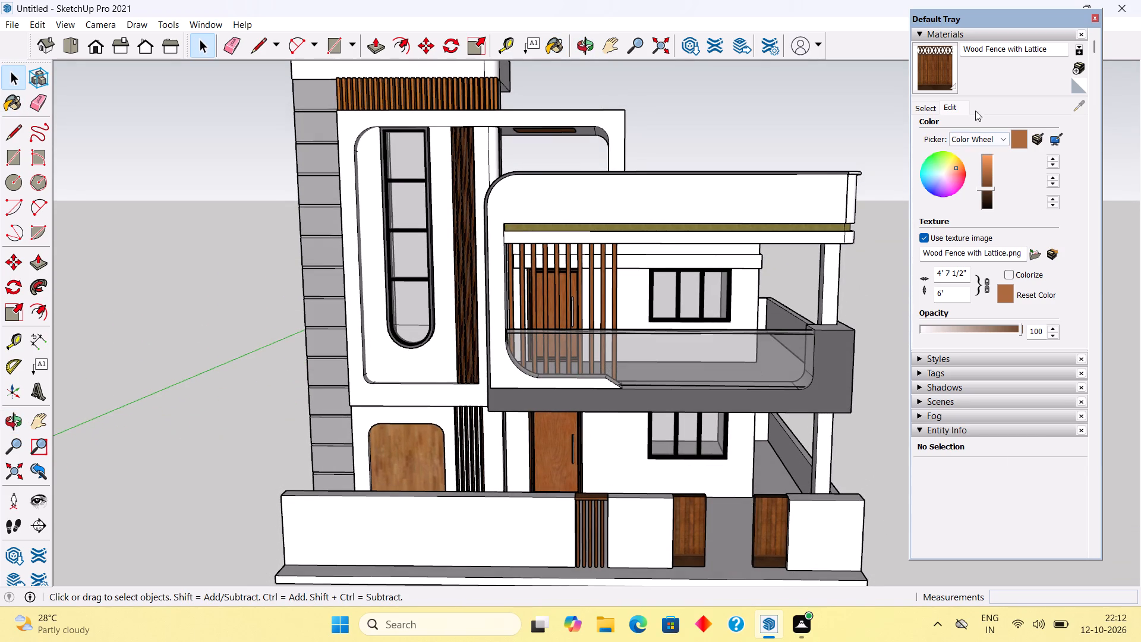
left_click_drag(925, 102, 925, 108)
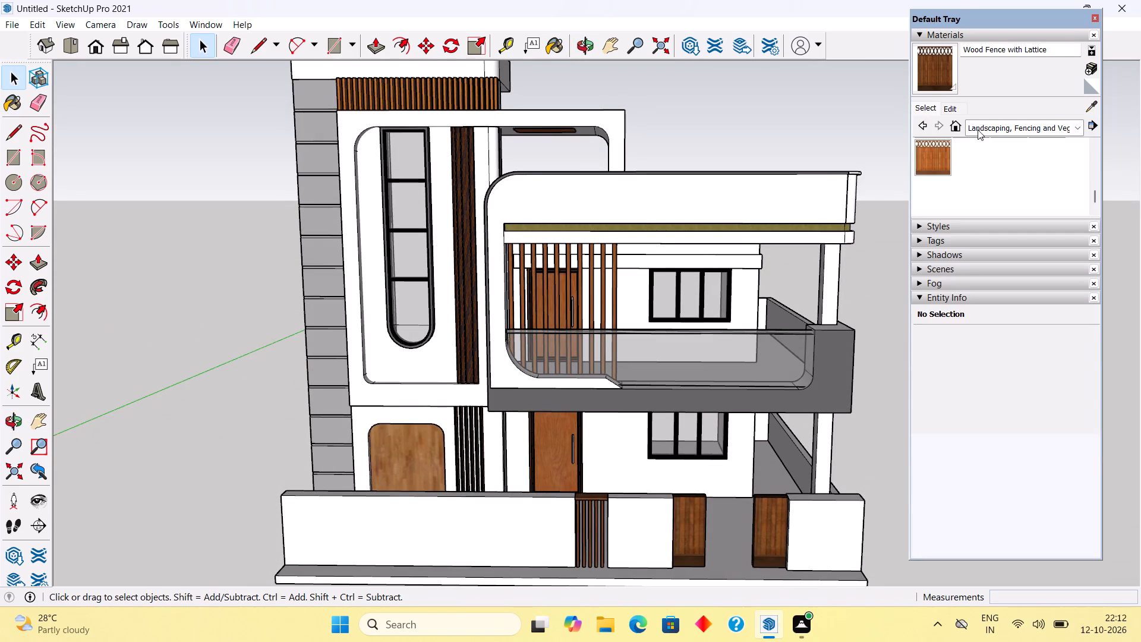
left_click(983, 126)
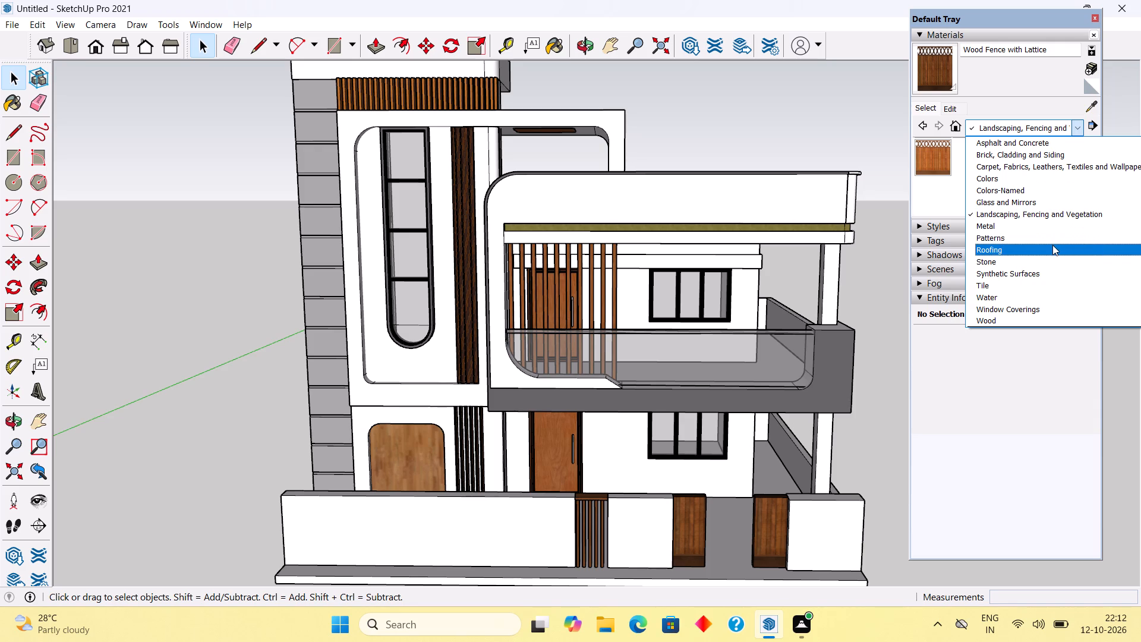
left_click(1039, 288)
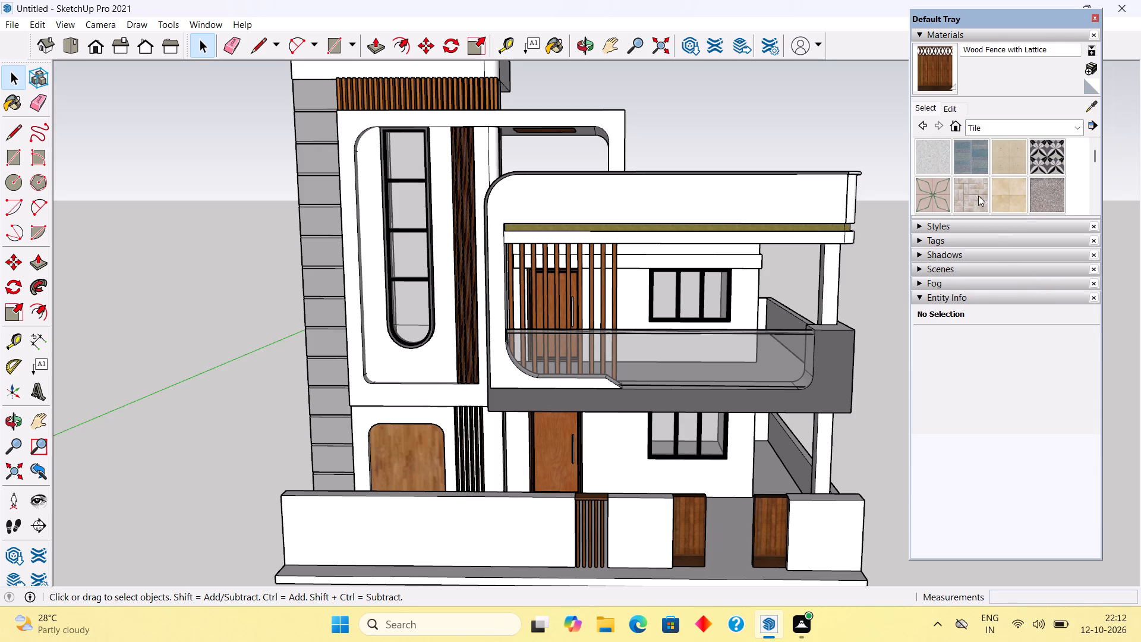
left_click(978, 196)
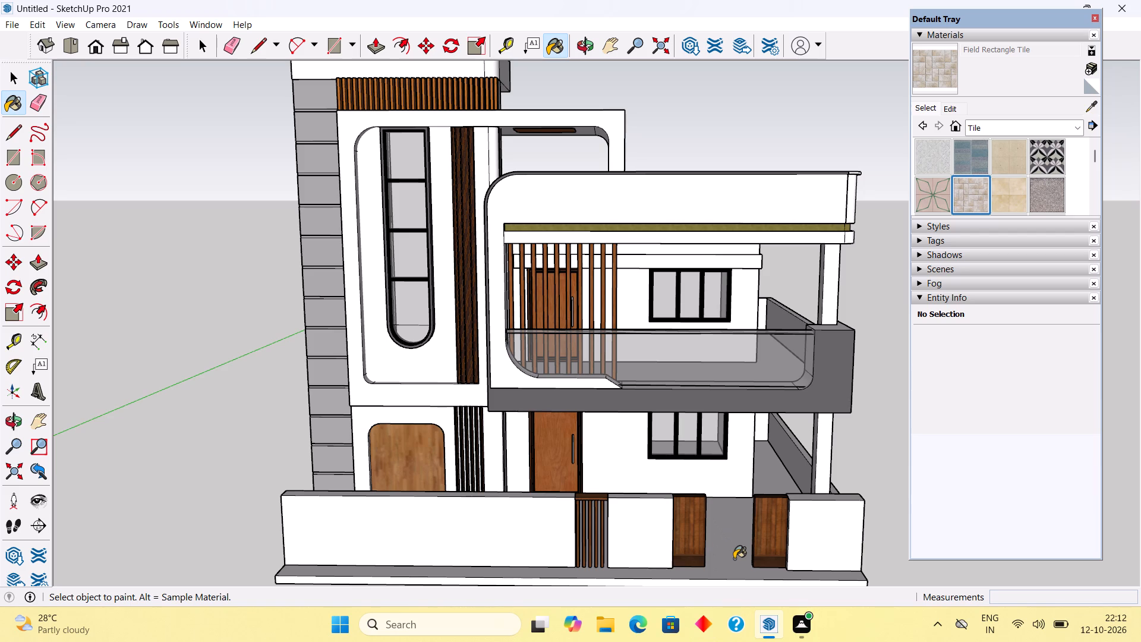
key("space")
double_click(734, 559)
left_click(734, 559)
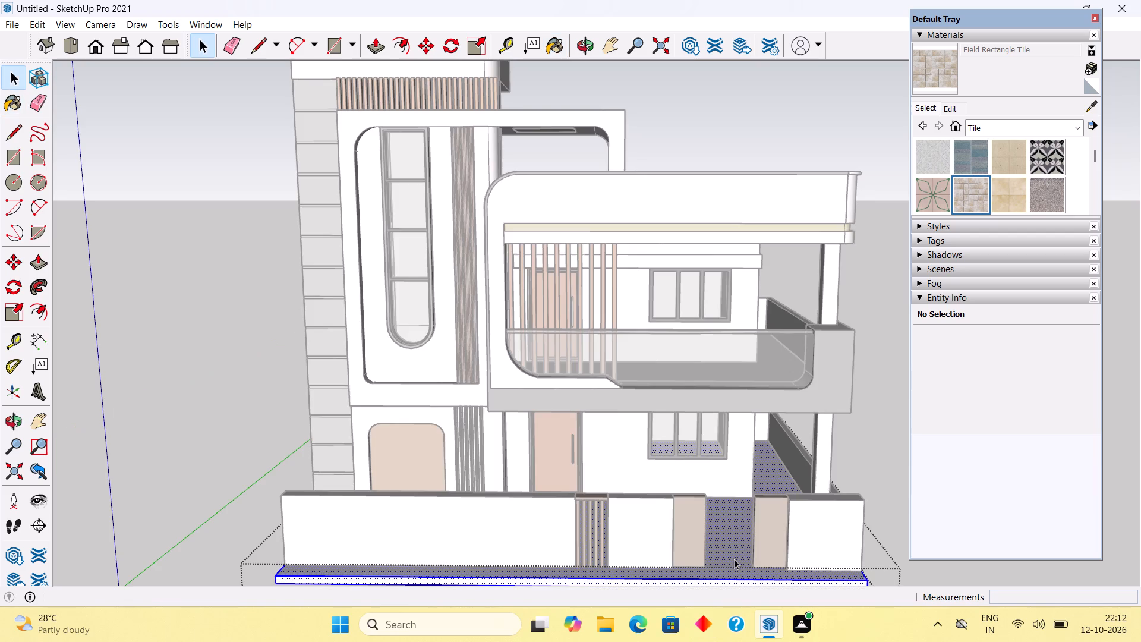
left_click(734, 559)
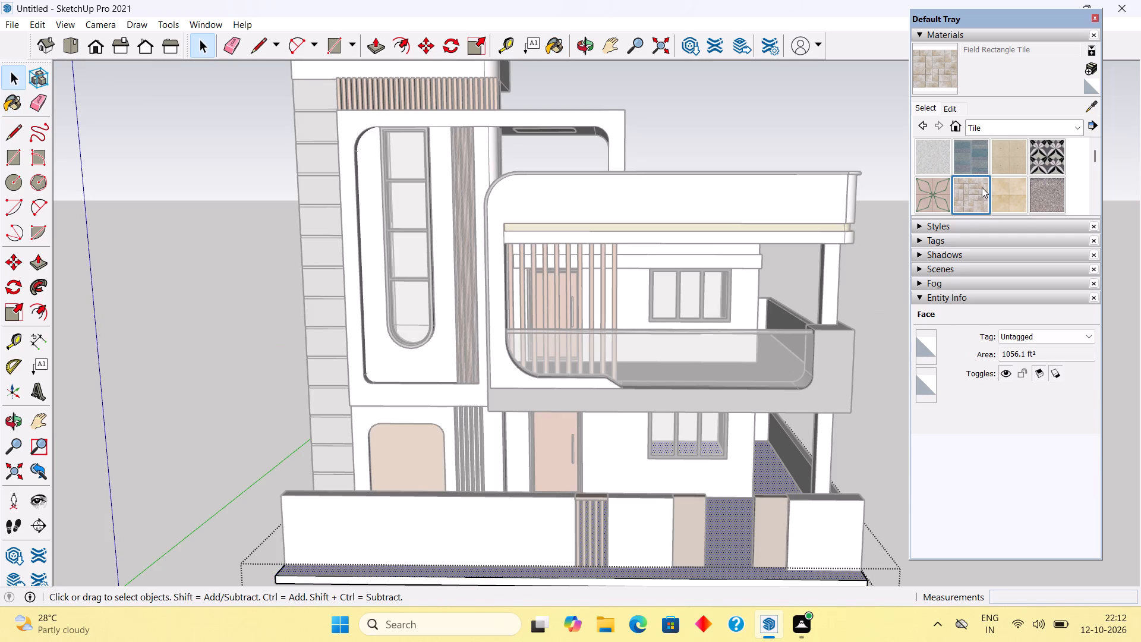
left_click(982, 187)
left_click(714, 562)
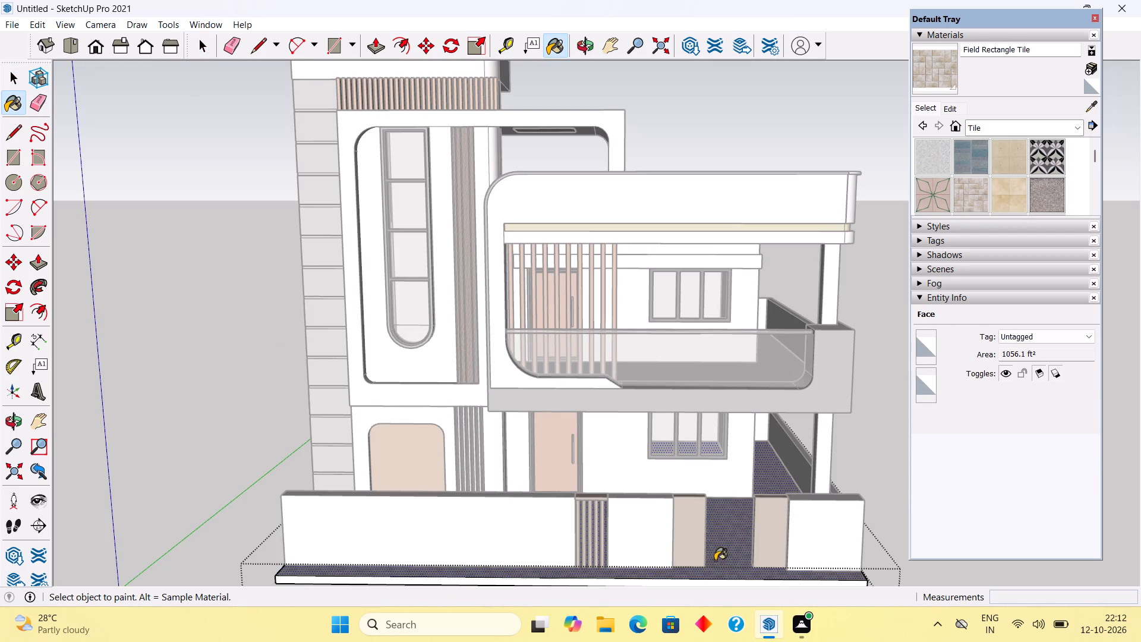
key("space")
left_click(871, 484)
Sample Wood Cherry Original from the balcony's vertical slats and apply it to the slatted panel in the front boundary wall.
middle_click_drag(696, 540, 685, 557)
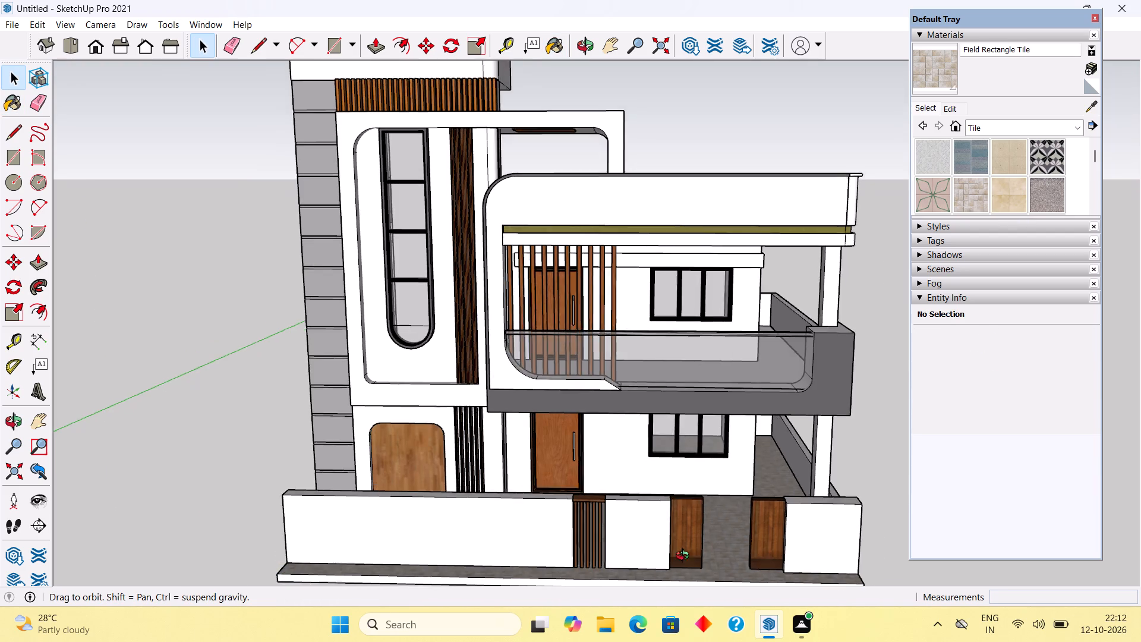
middle_click_drag(685, 557, 640, 484)
scroll(617, 429, "down", 3)
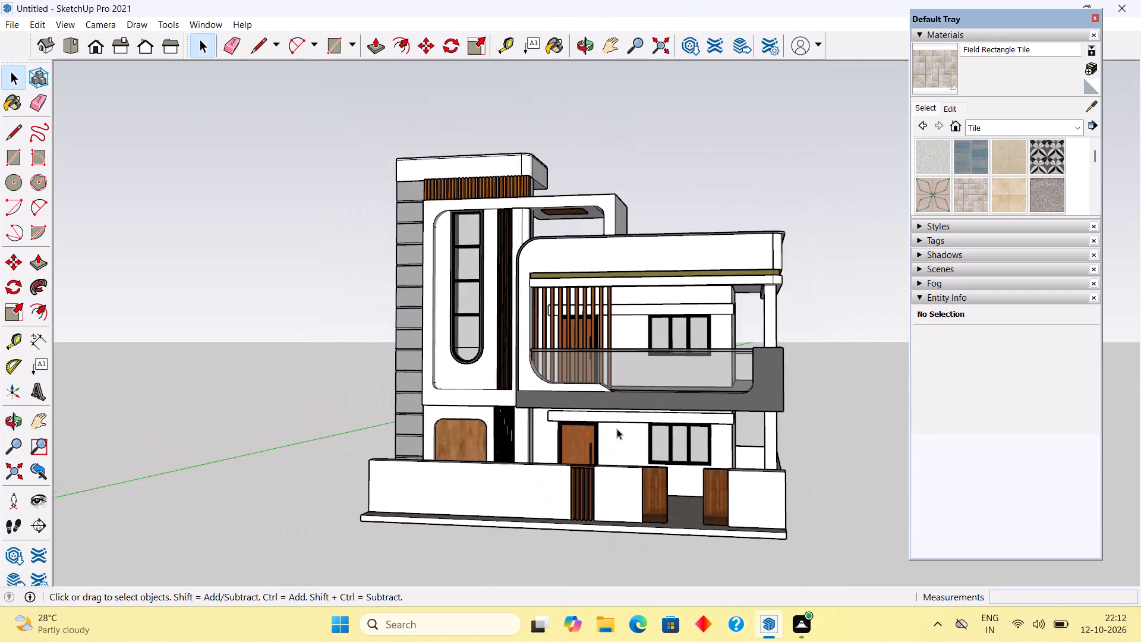
middle_click_drag(631, 500, 695, 550)
scroll(634, 499, "up", 7)
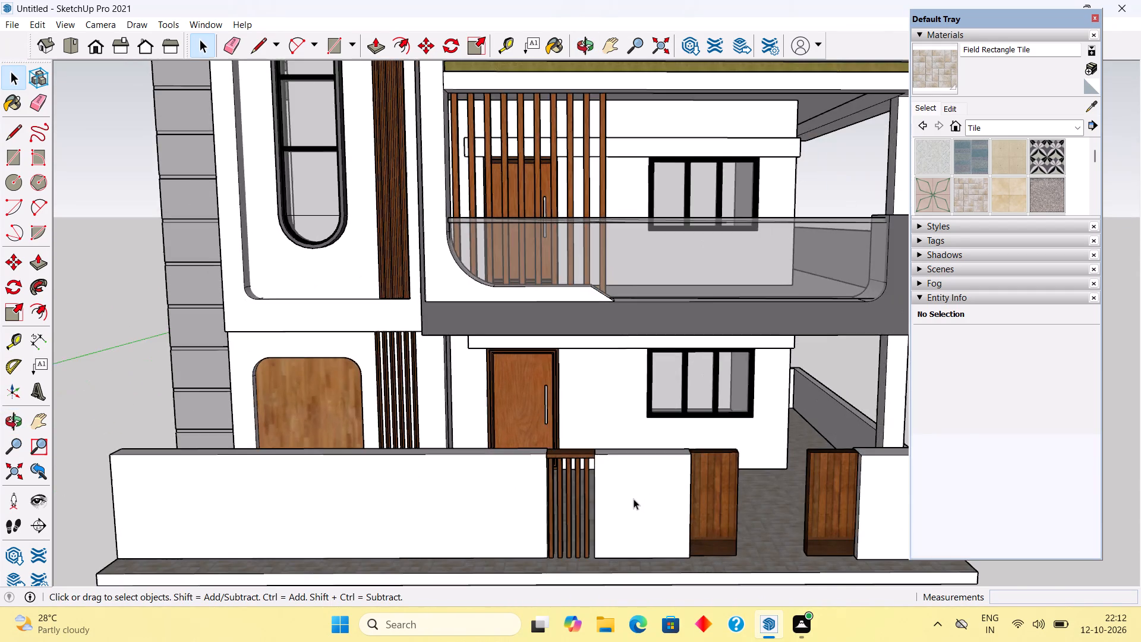
scroll(633, 499, "up", 3)
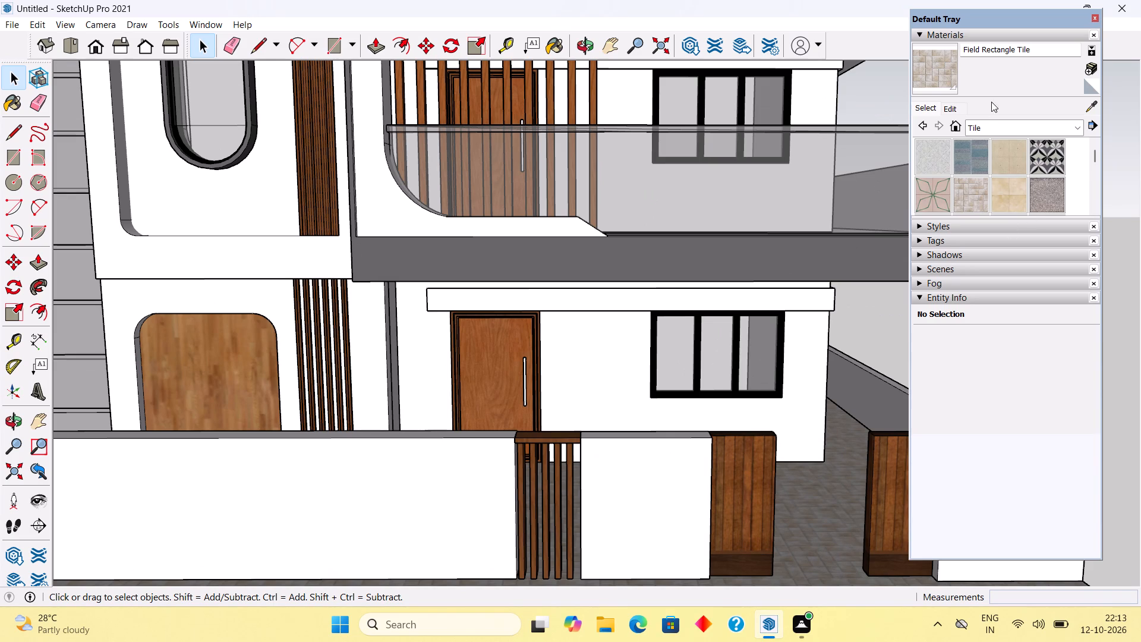
left_click(1087, 108)
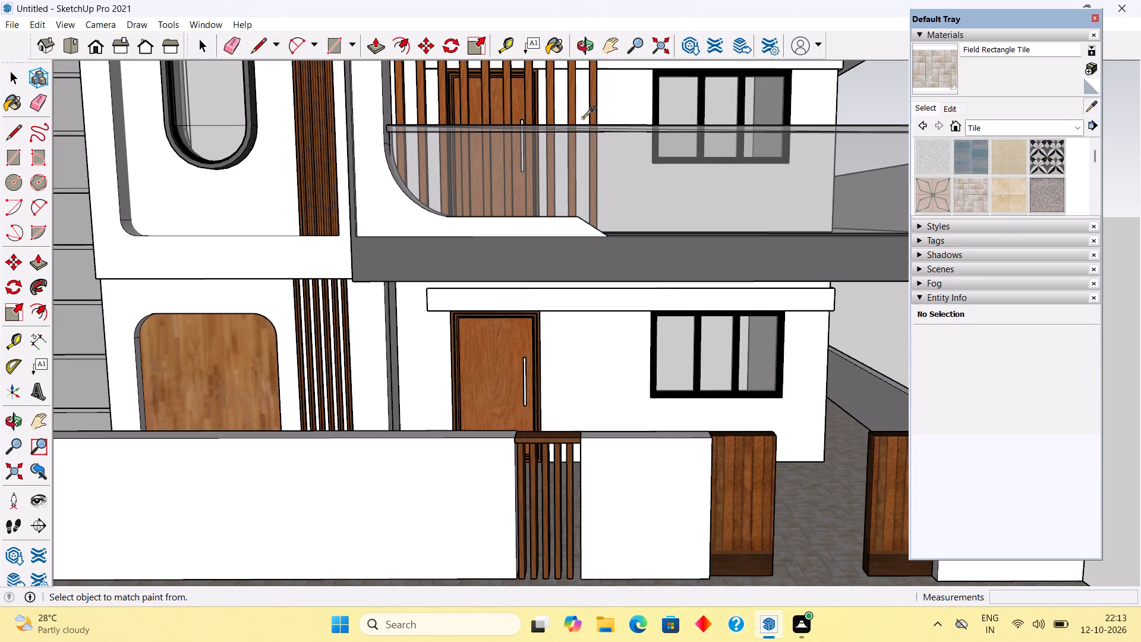
left_click(591, 114)
left_click(556, 443)
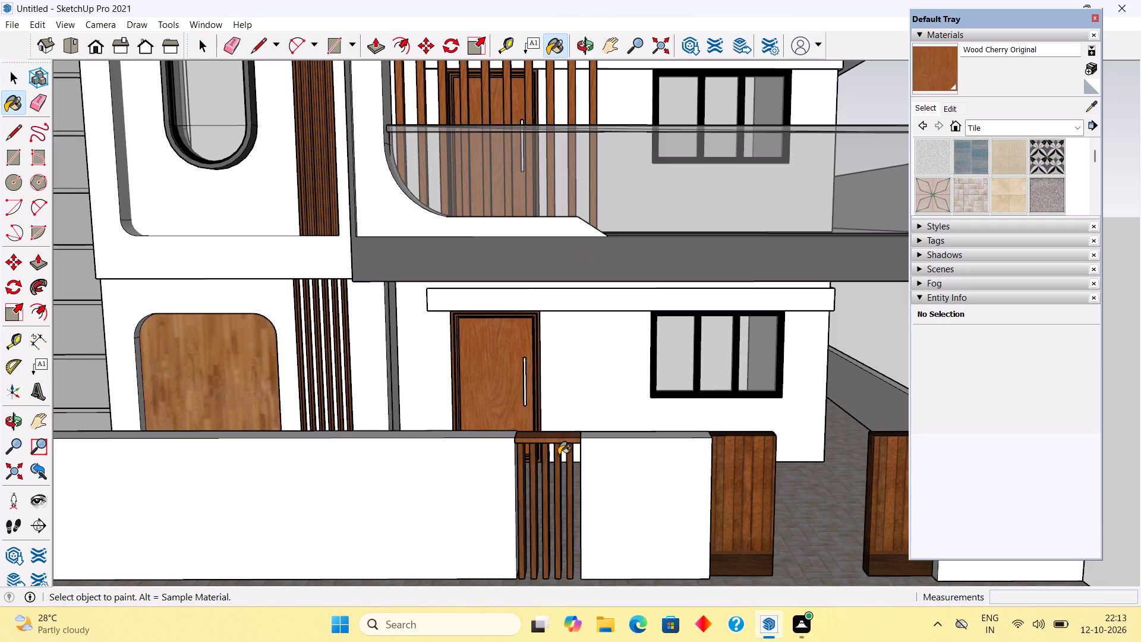
left_click(568, 460)
scroll(561, 455, "up", 5)
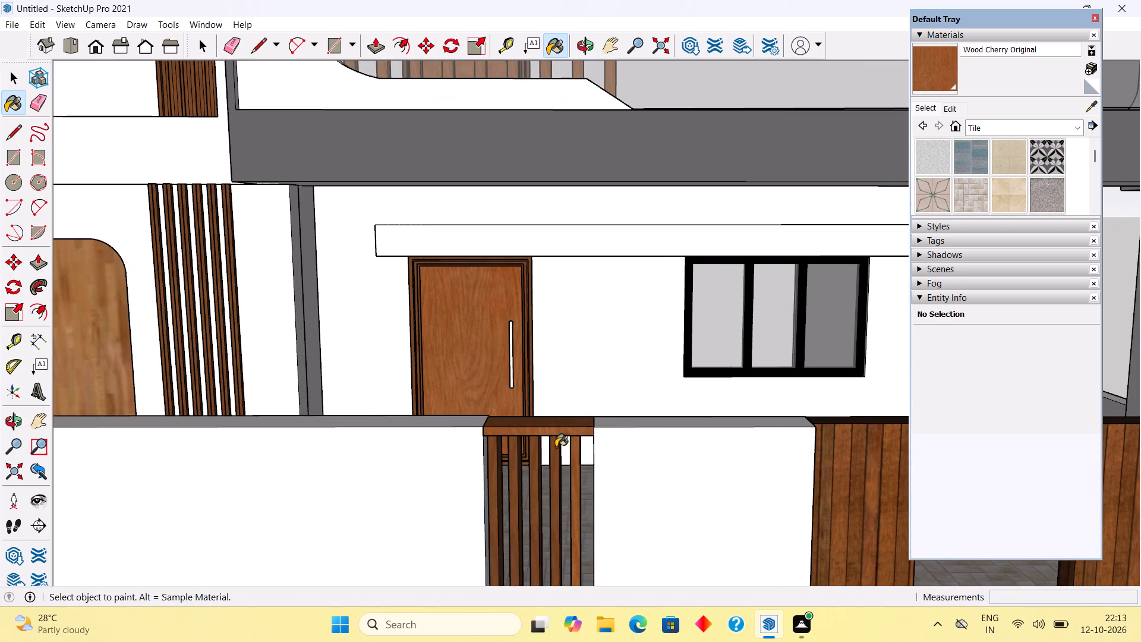
left_click(556, 447)
left_click(536, 469)
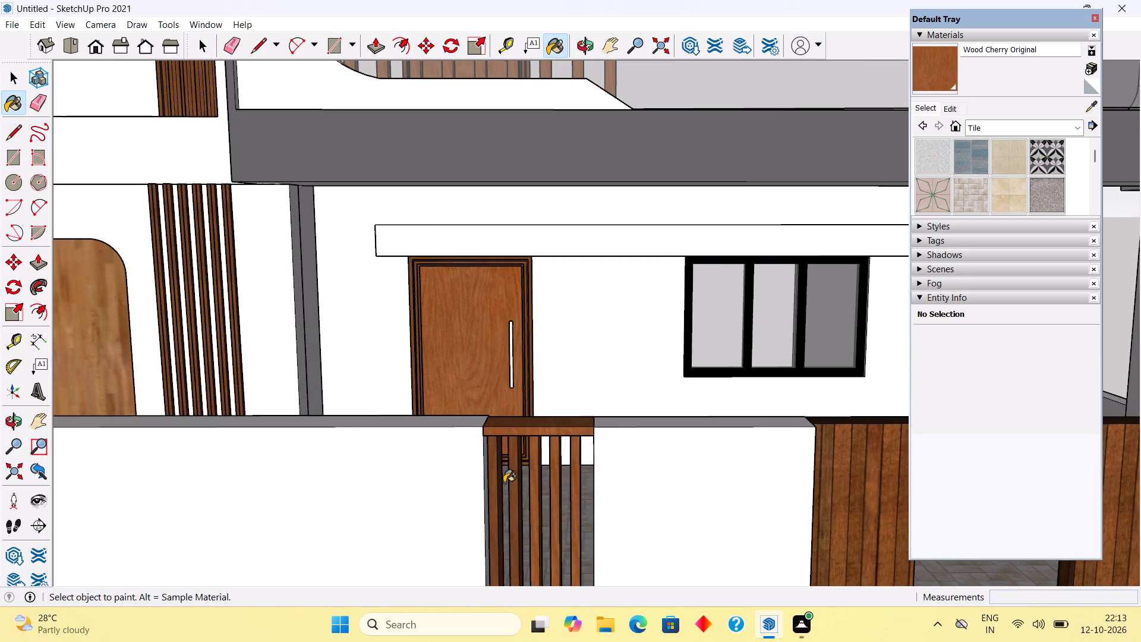
left_click(516, 480)
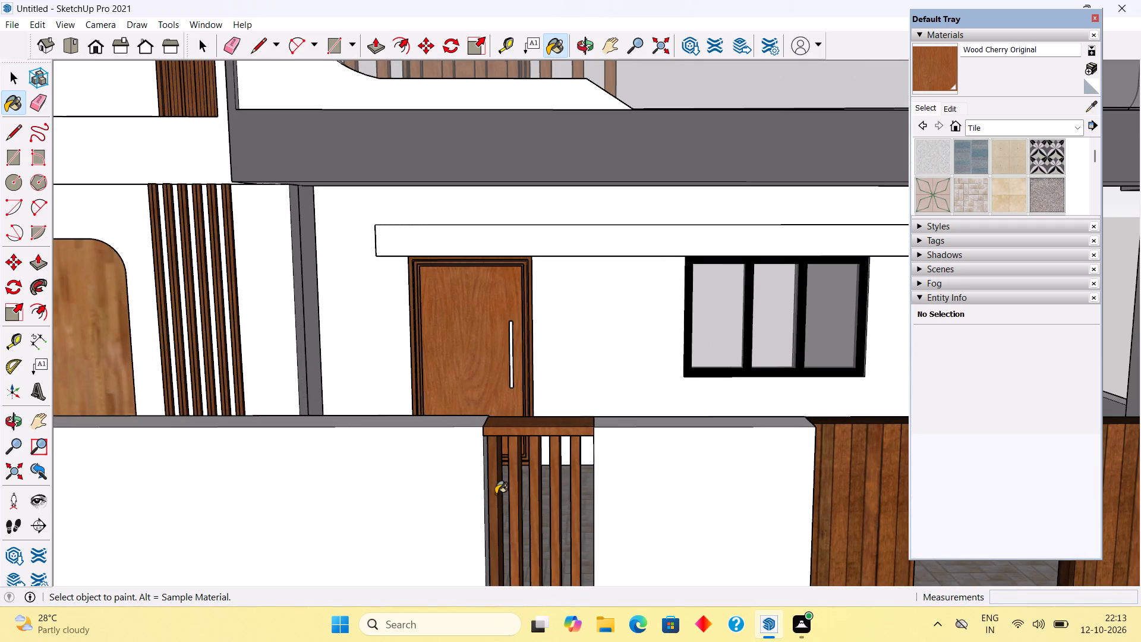
left_click(496, 494)
scroll(496, 493, "down", 4)
key("space")
scroll(500, 484, "down", 9)
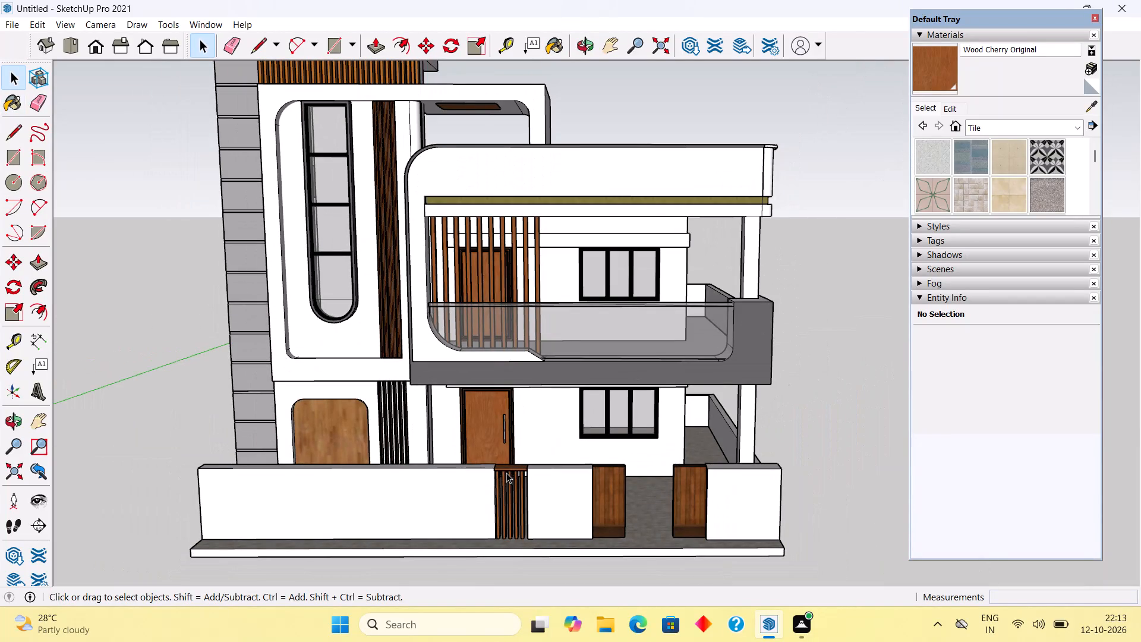
Paint the front face of the balcony railing's top rail with Metal Aluminum Anodized from the Metal materials.
scroll(438, 379, "up", 4)
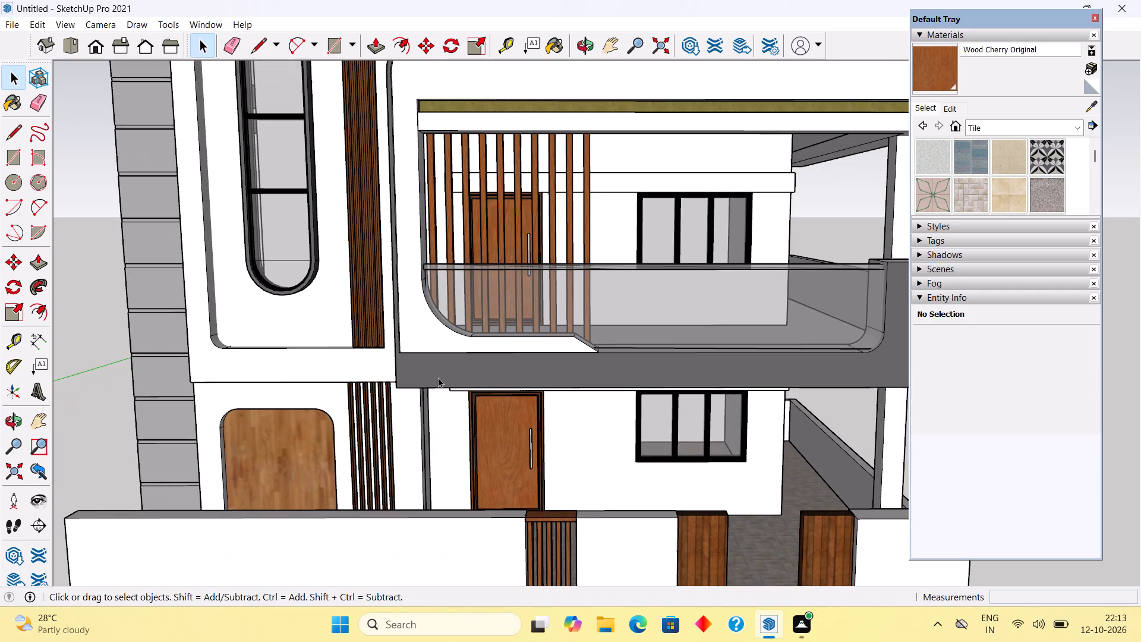
left_click(438, 377)
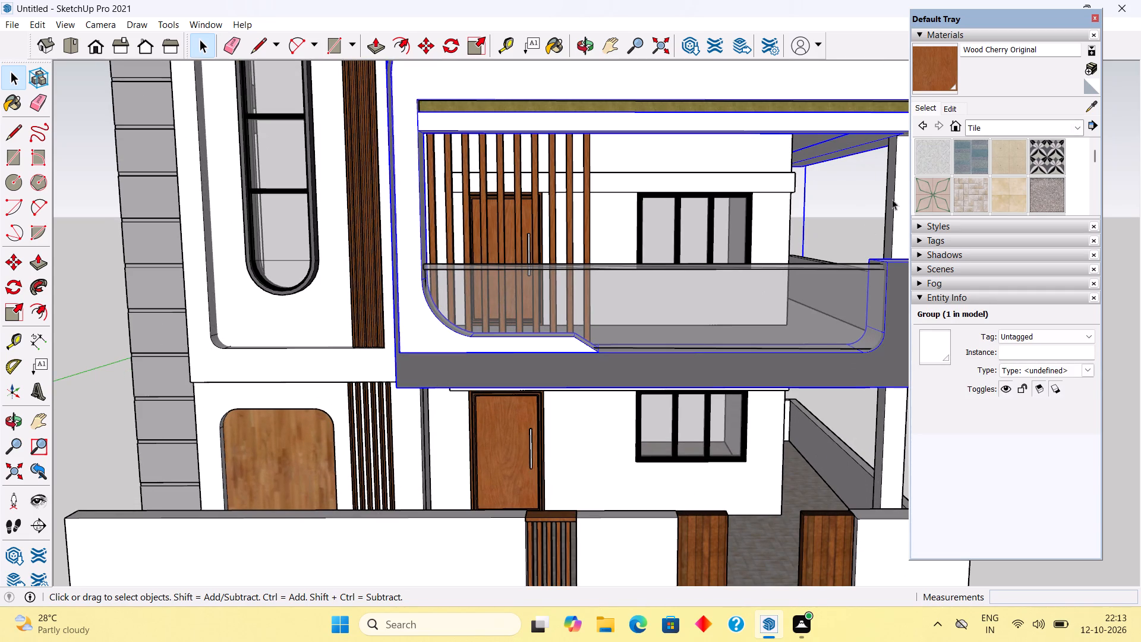
double_click(845, 265)
left_click(845, 265)
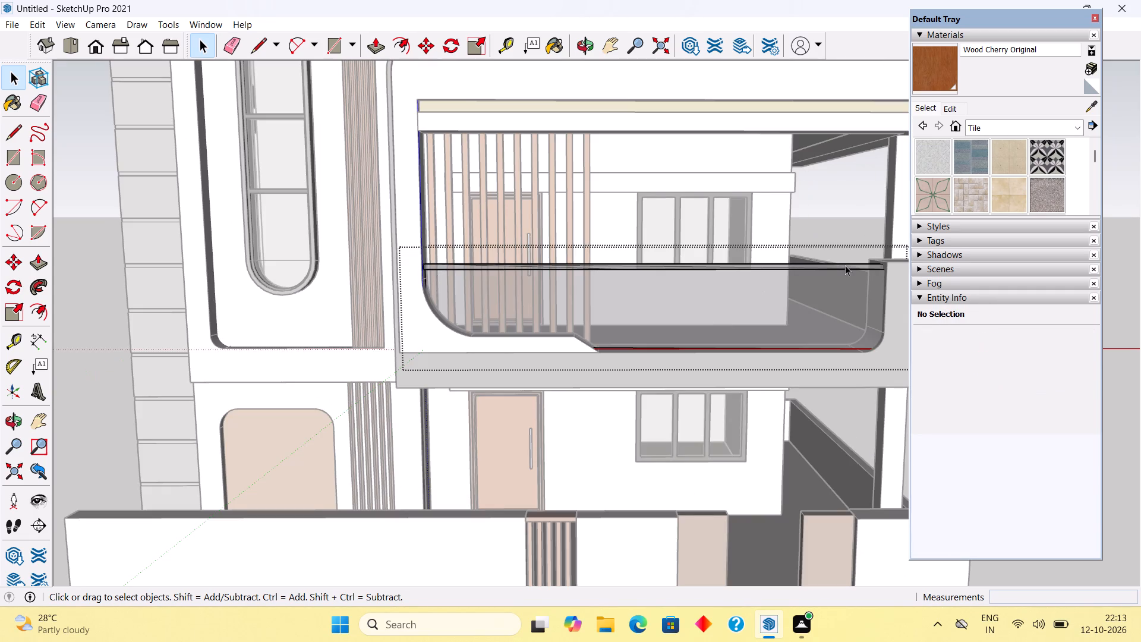
left_click(859, 202)
scroll(844, 270, "up", 4)
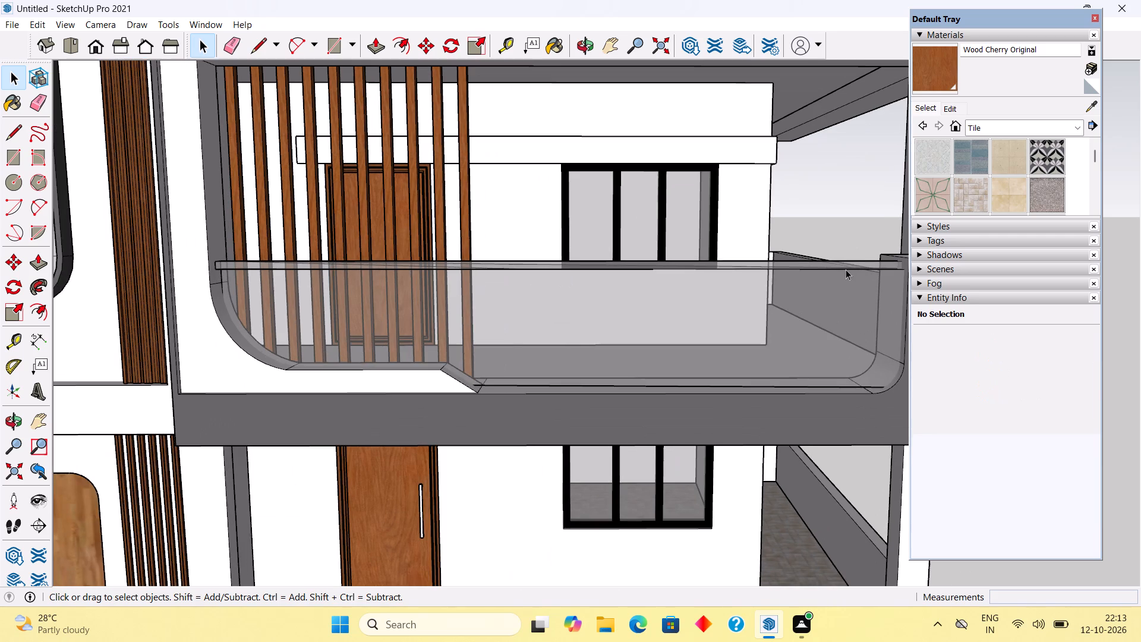
left_click(845, 262)
scroll(845, 262, "up", 3)
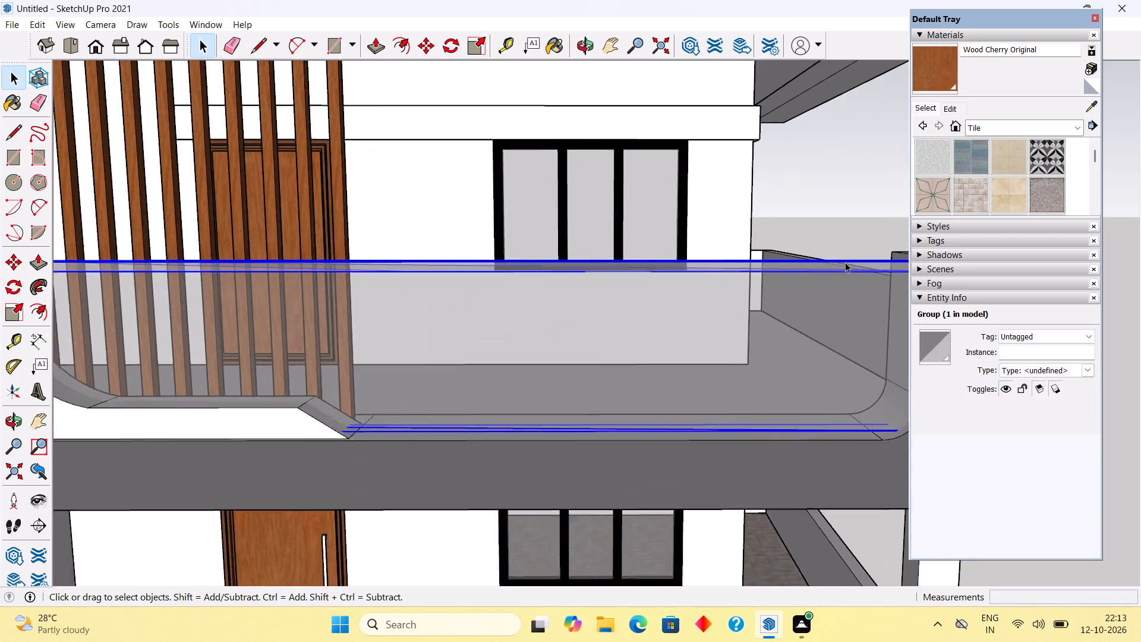
scroll(845, 262, "up", 1)
triple_click(843, 269)
double_click(843, 269)
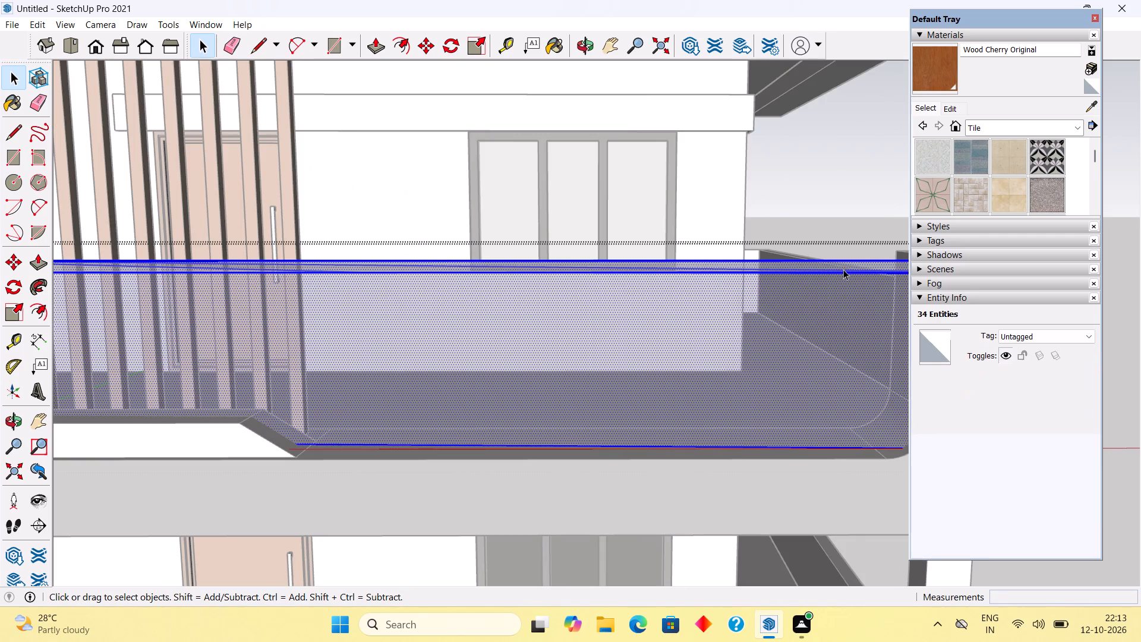
scroll(845, 268, "up", 5)
left_click(846, 267)
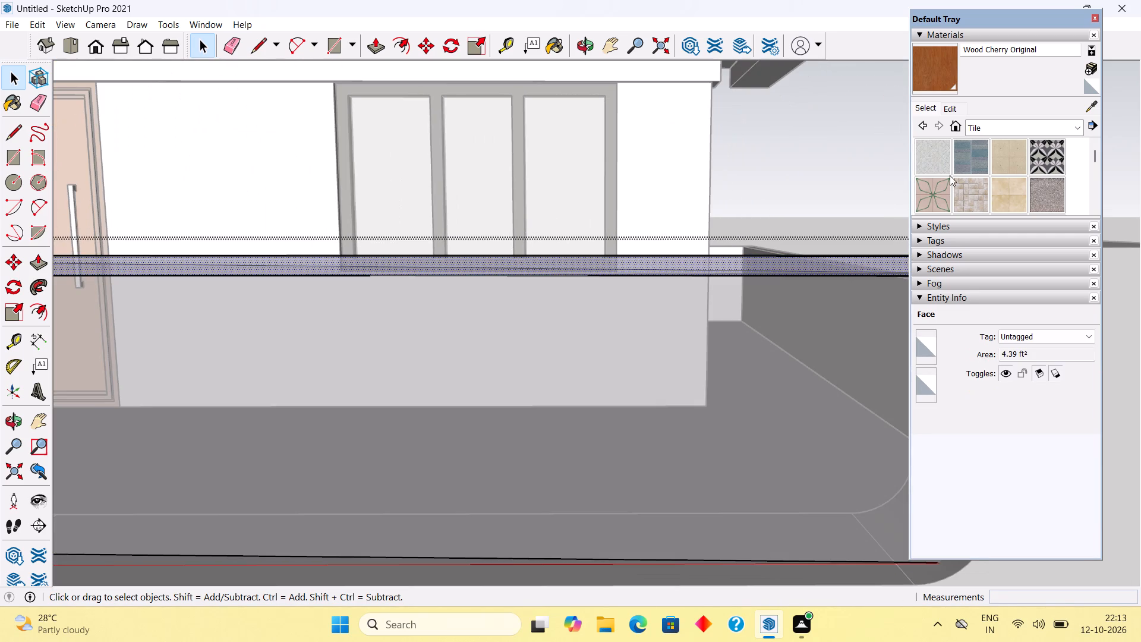
left_click(999, 123)
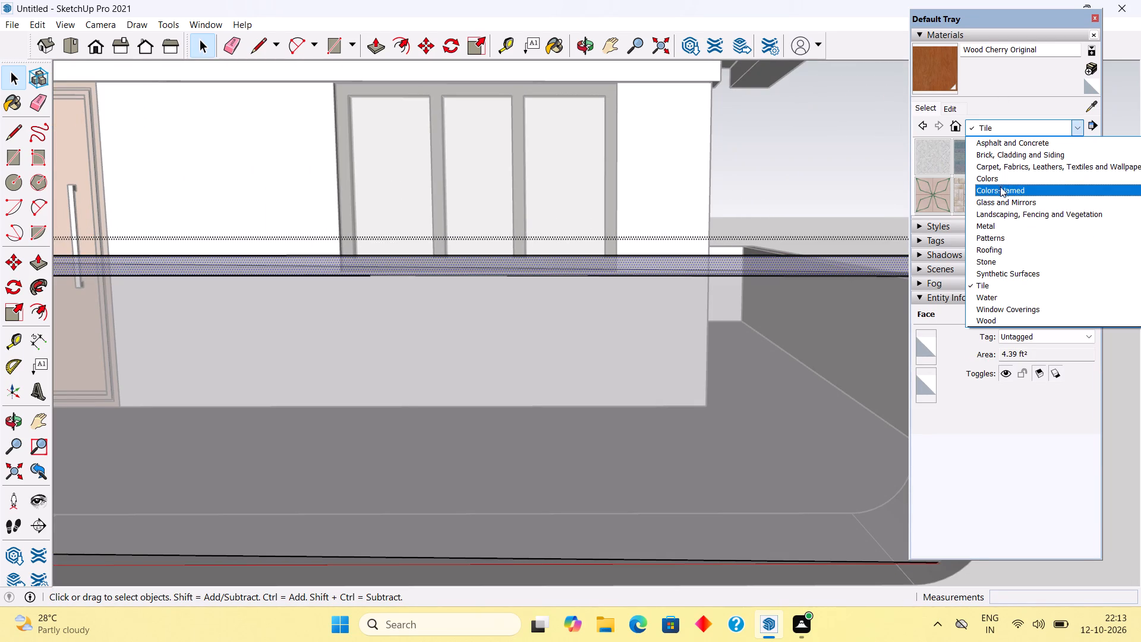
left_click(1010, 221)
left_click(956, 149)
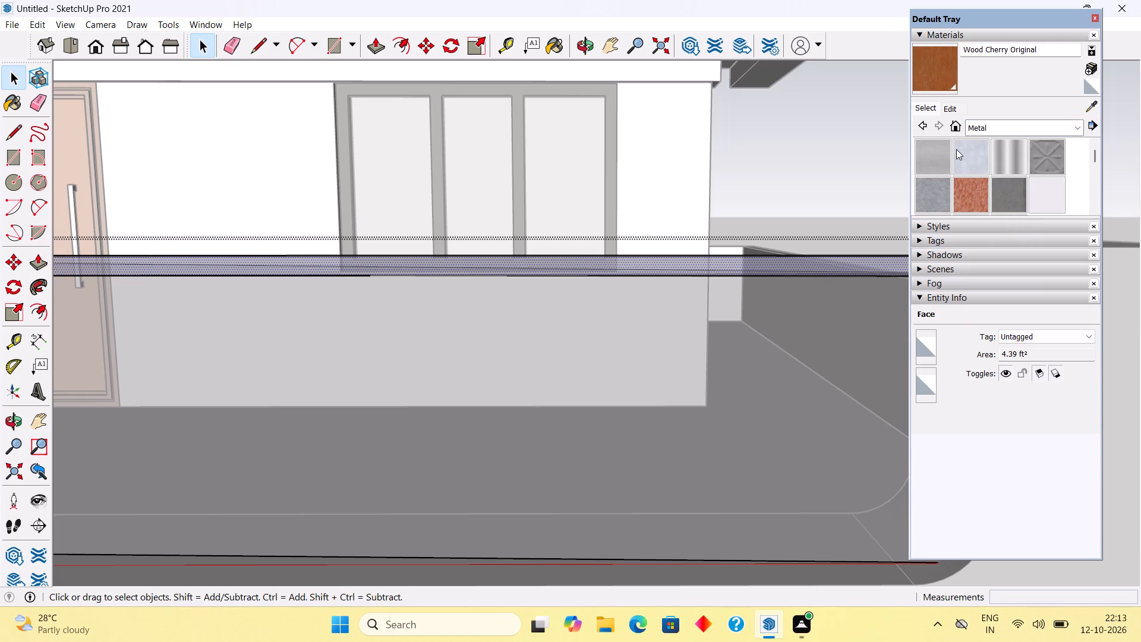
left_click(852, 265)
key("space")
left_click(862, 173)
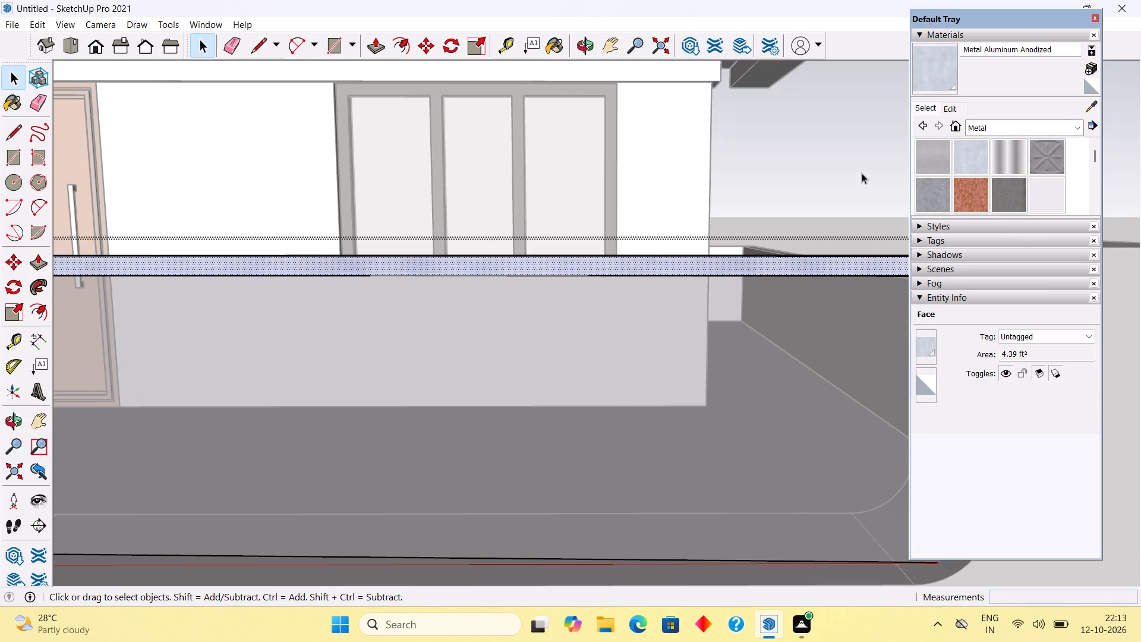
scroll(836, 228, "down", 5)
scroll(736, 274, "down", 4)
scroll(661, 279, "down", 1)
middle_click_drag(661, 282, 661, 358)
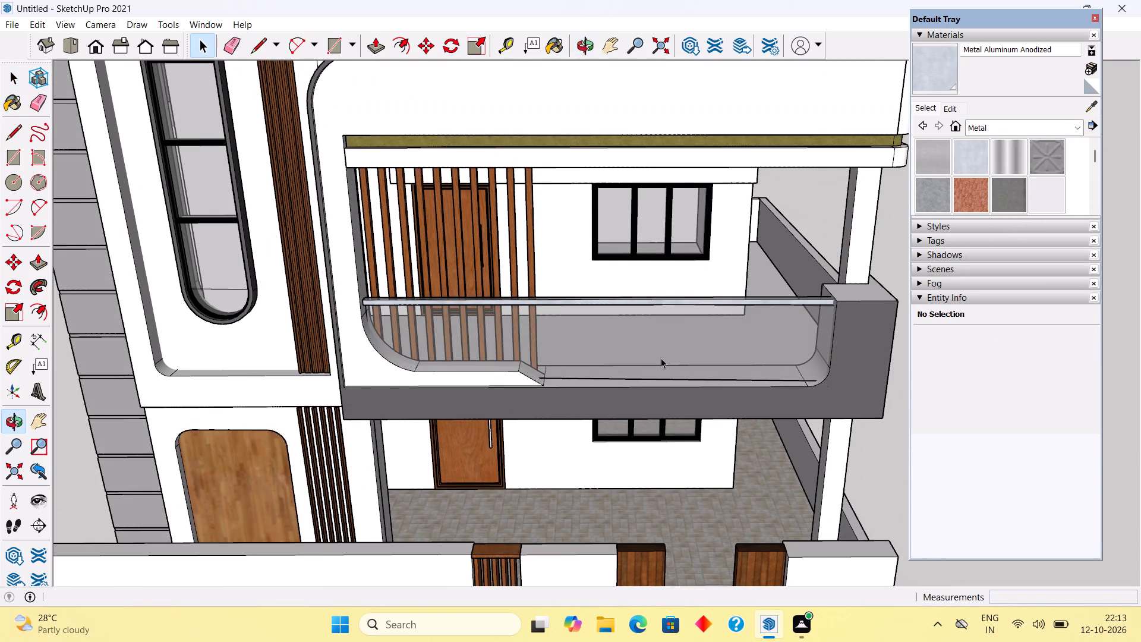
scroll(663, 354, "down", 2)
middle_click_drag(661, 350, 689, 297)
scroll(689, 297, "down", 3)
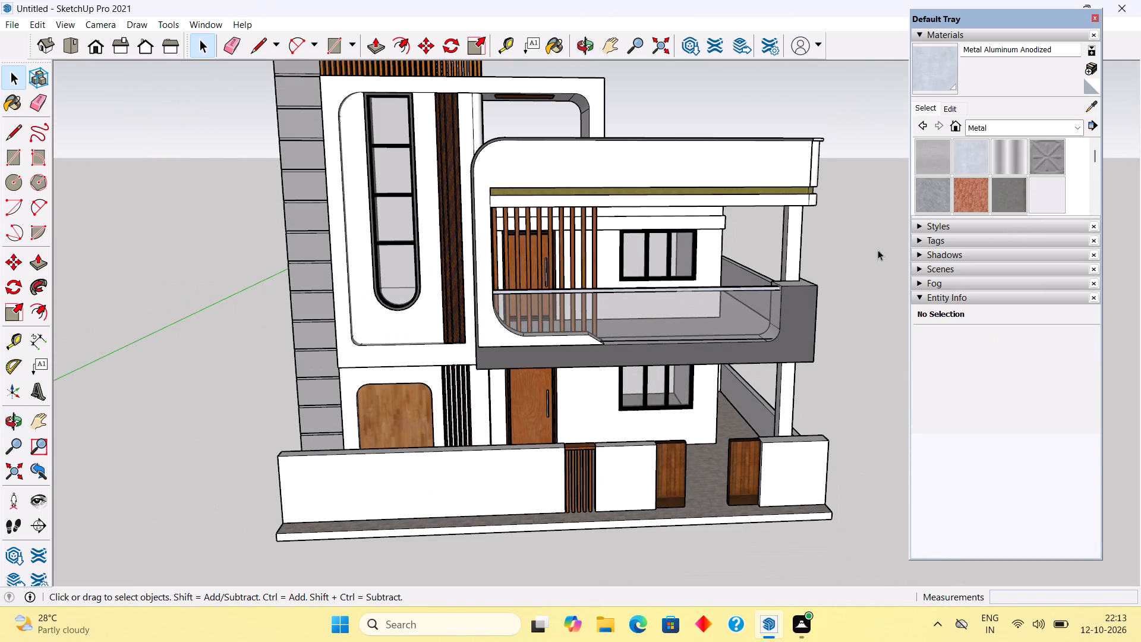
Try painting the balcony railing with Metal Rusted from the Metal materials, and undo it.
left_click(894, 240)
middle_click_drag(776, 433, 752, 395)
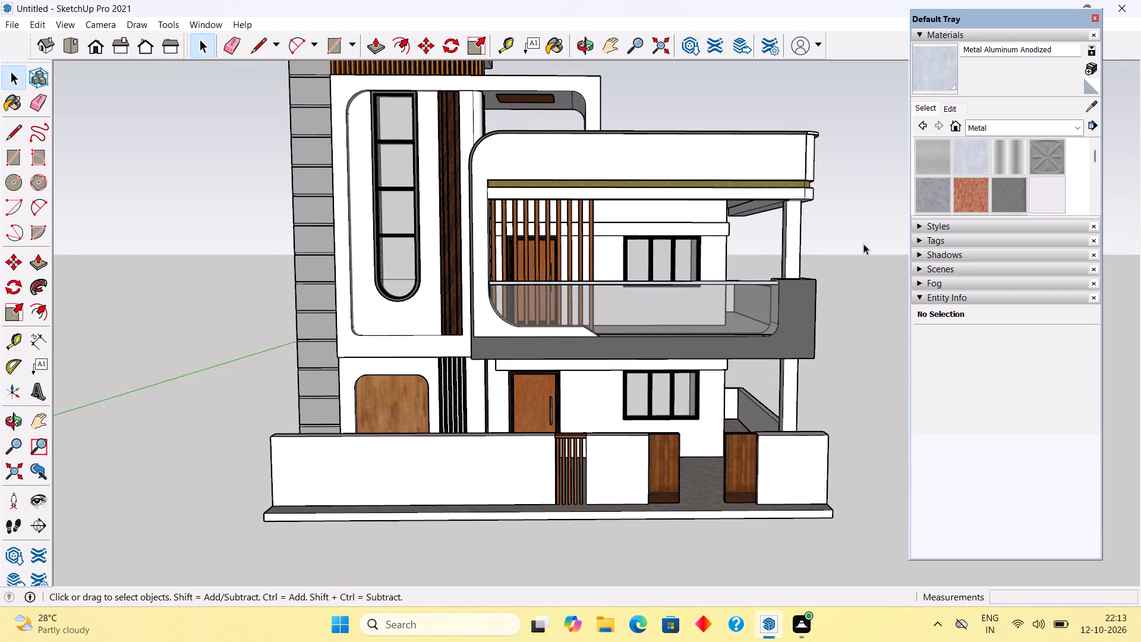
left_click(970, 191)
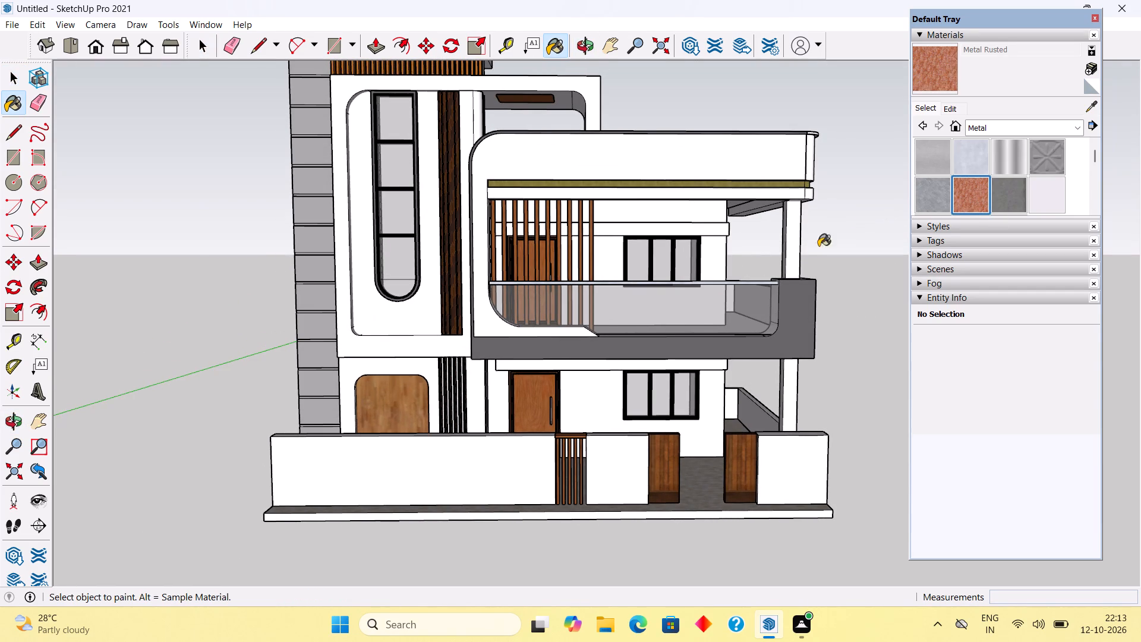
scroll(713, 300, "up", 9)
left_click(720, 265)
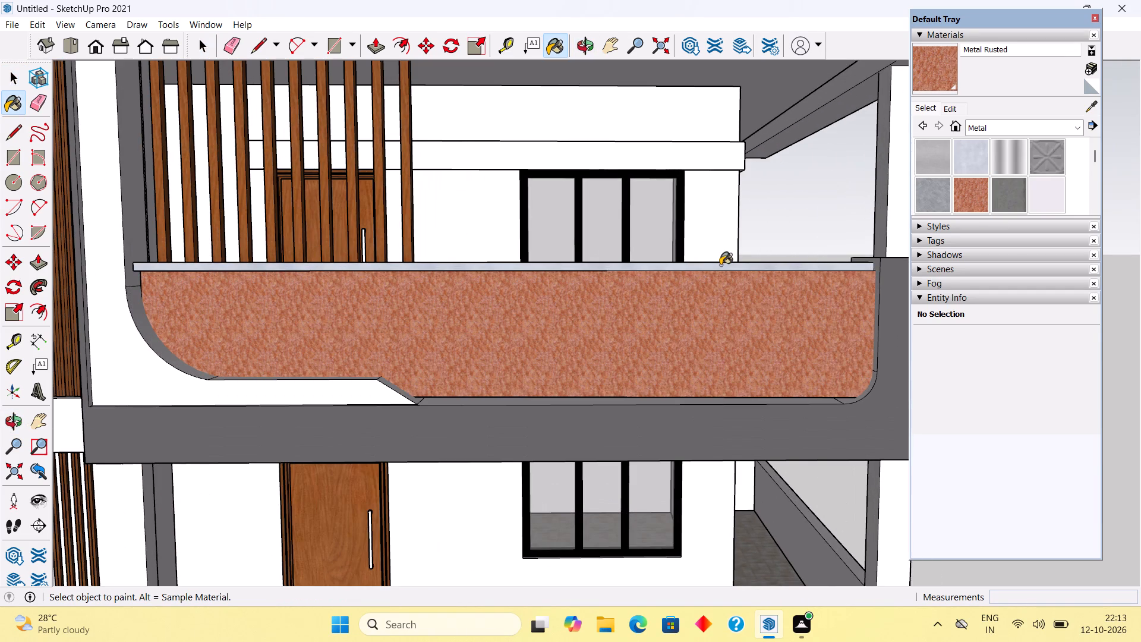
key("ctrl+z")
Paint only the front face of the balcony railing's top rail with Metal Rusted, inside its group.
key("space")
triple_click(720, 265)
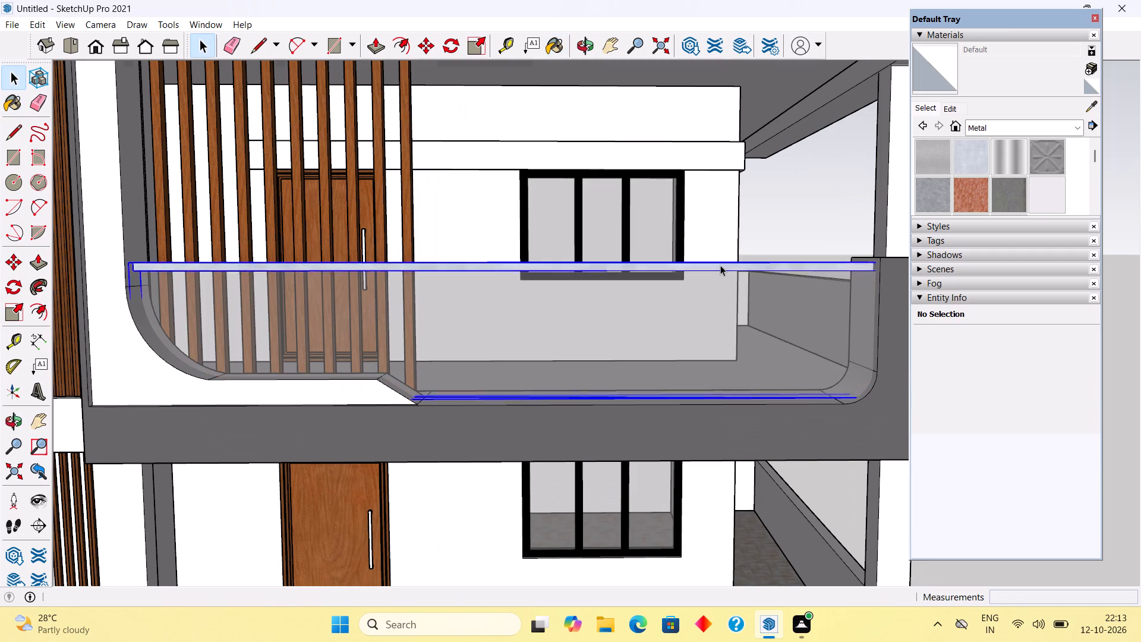
left_click(720, 265)
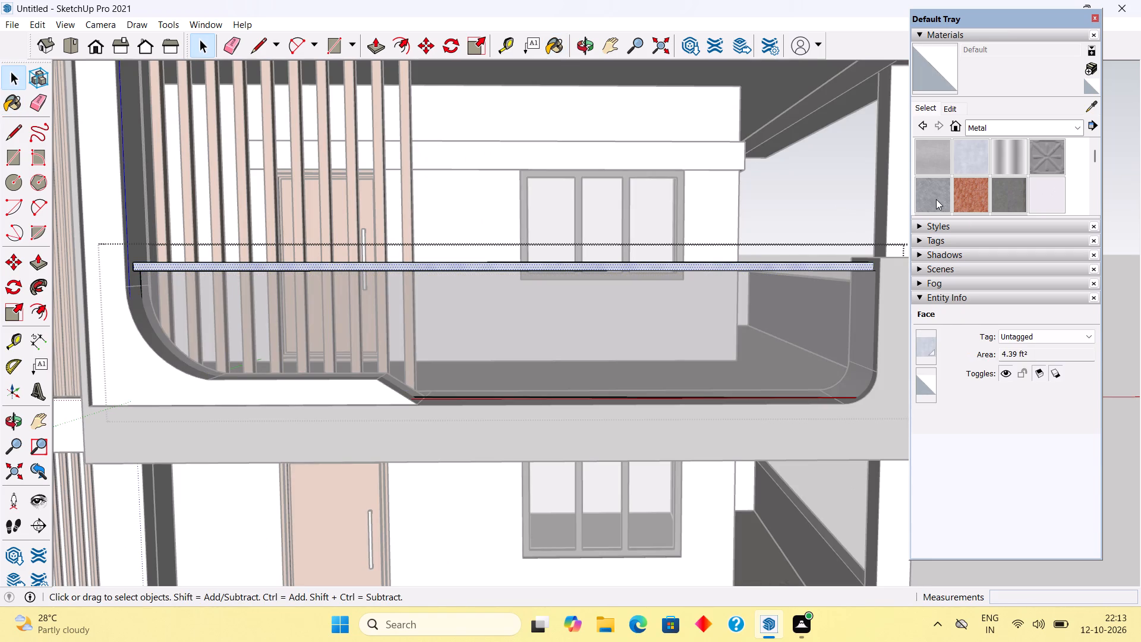
left_click(968, 190)
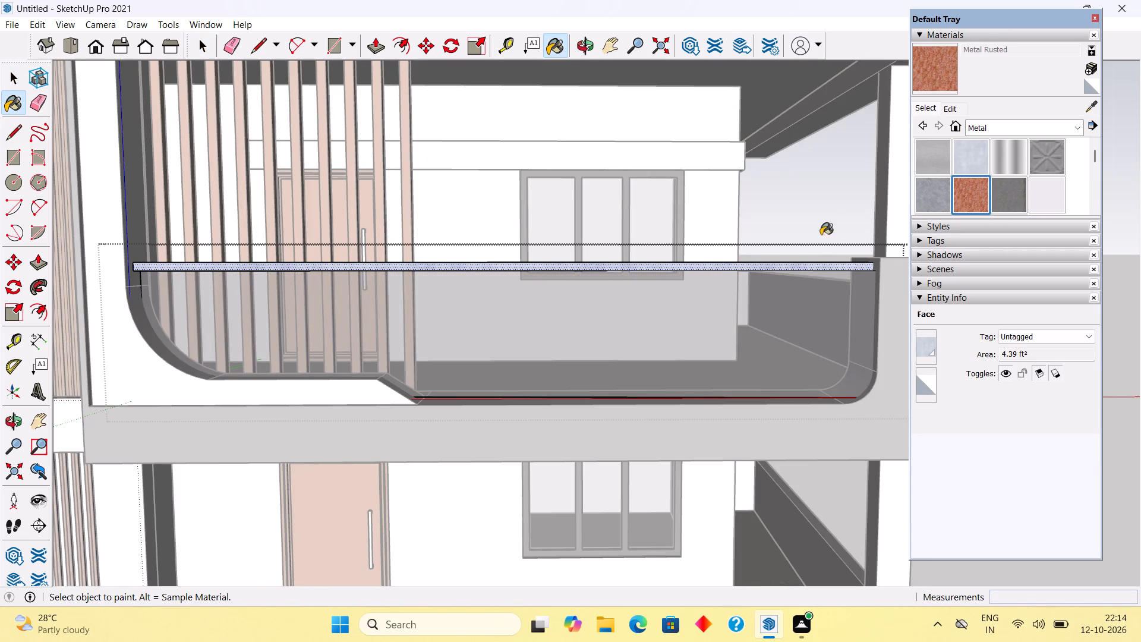
left_click(786, 266)
key("space")
left_click(825, 223)
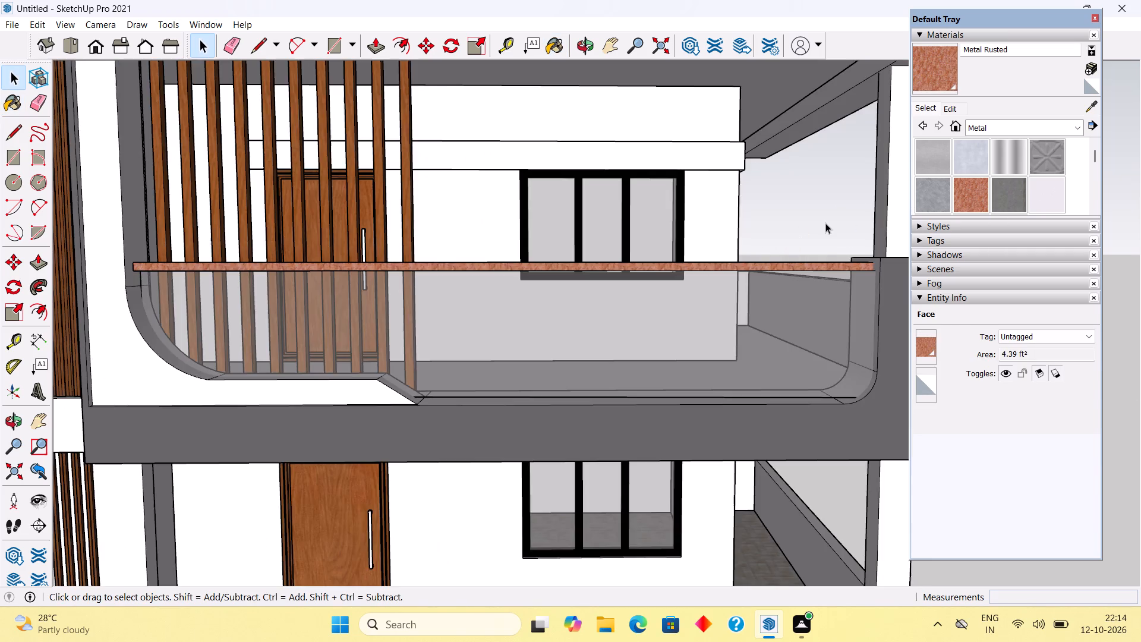
Sample Wood Board Cork from the roof fascia strip and paint the projecting bands above the ground-floor and upper-floor doors and windows.
scroll(782, 316, "down", 8)
middle_click_drag(697, 405, 669, 405)
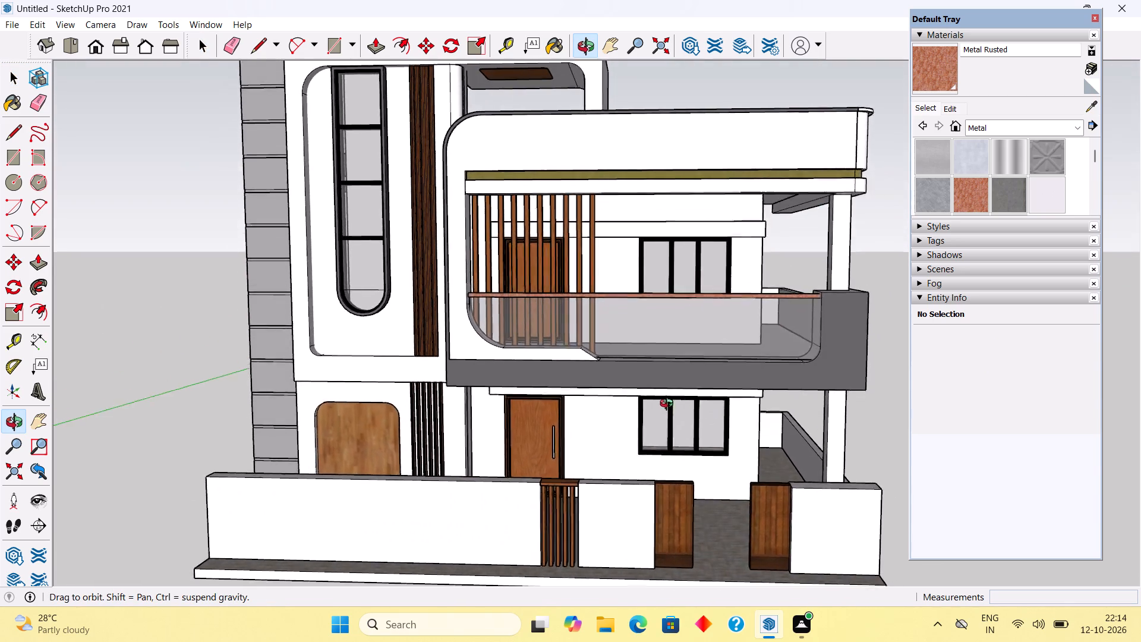
middle_click_drag(669, 405, 668, 401)
scroll(668, 401, "down", 2)
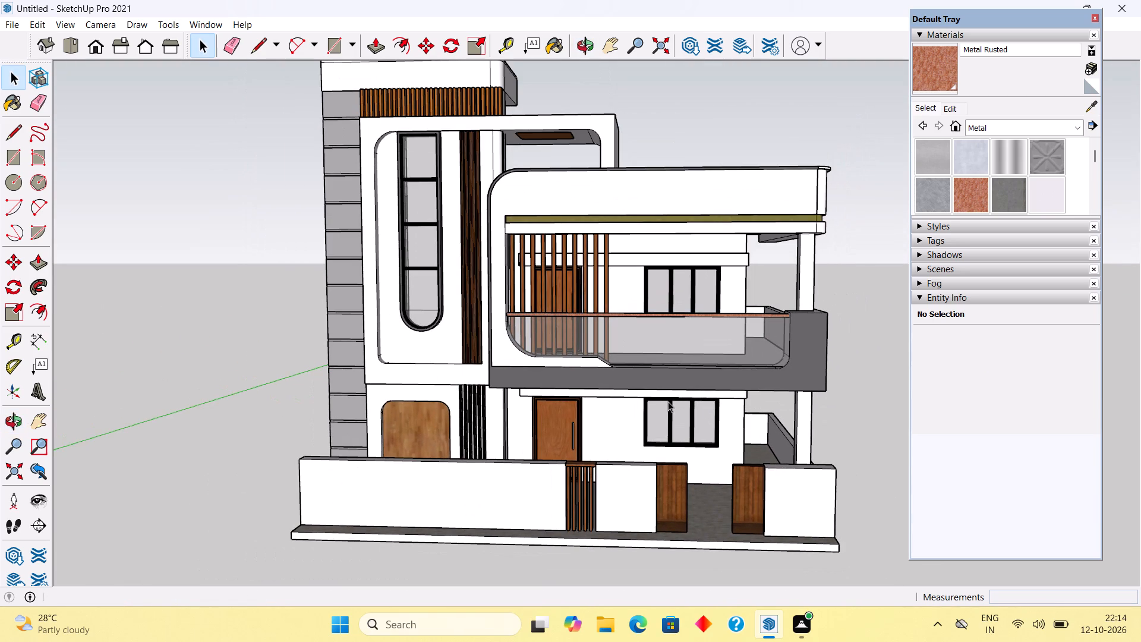
scroll(603, 215, "up", 2)
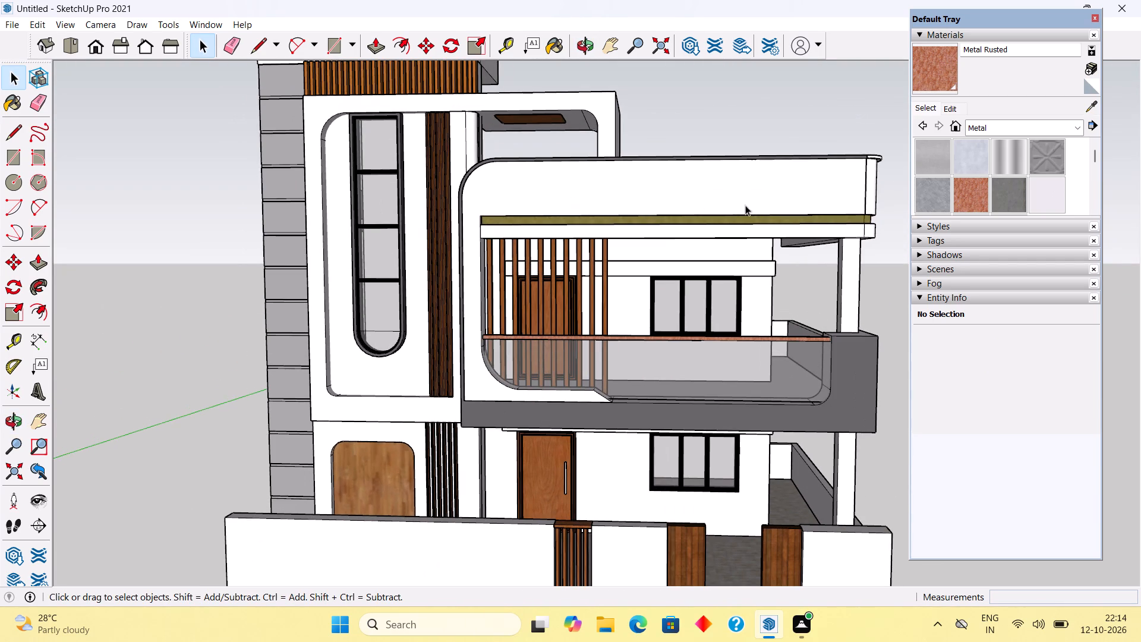
left_click(1090, 106)
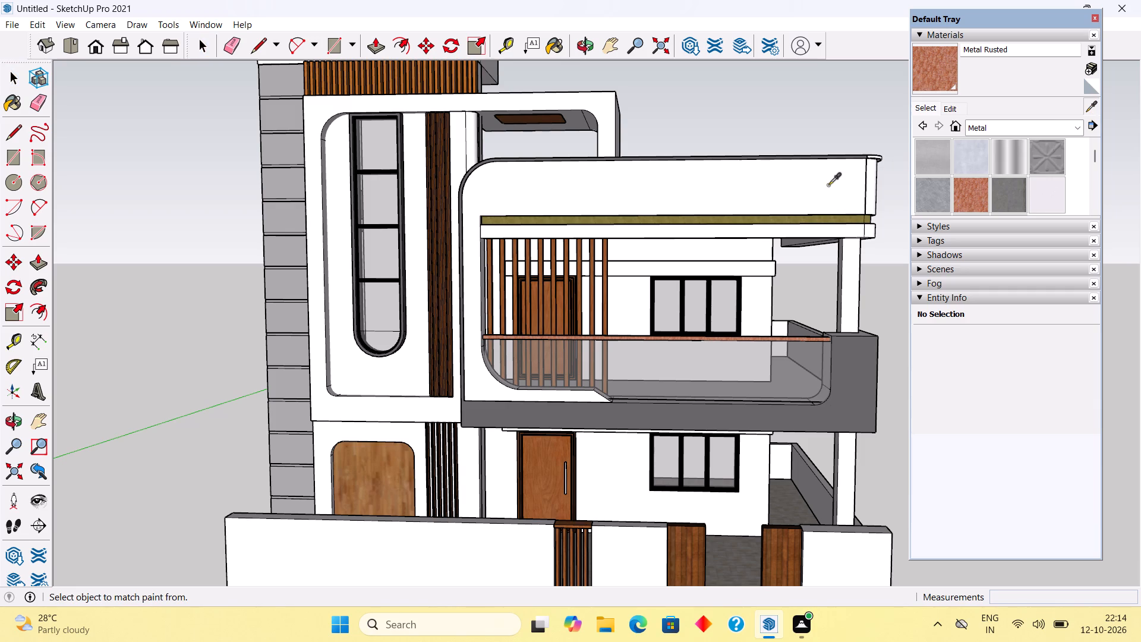
left_click(819, 217)
middle_click_drag(824, 361, 823, 240)
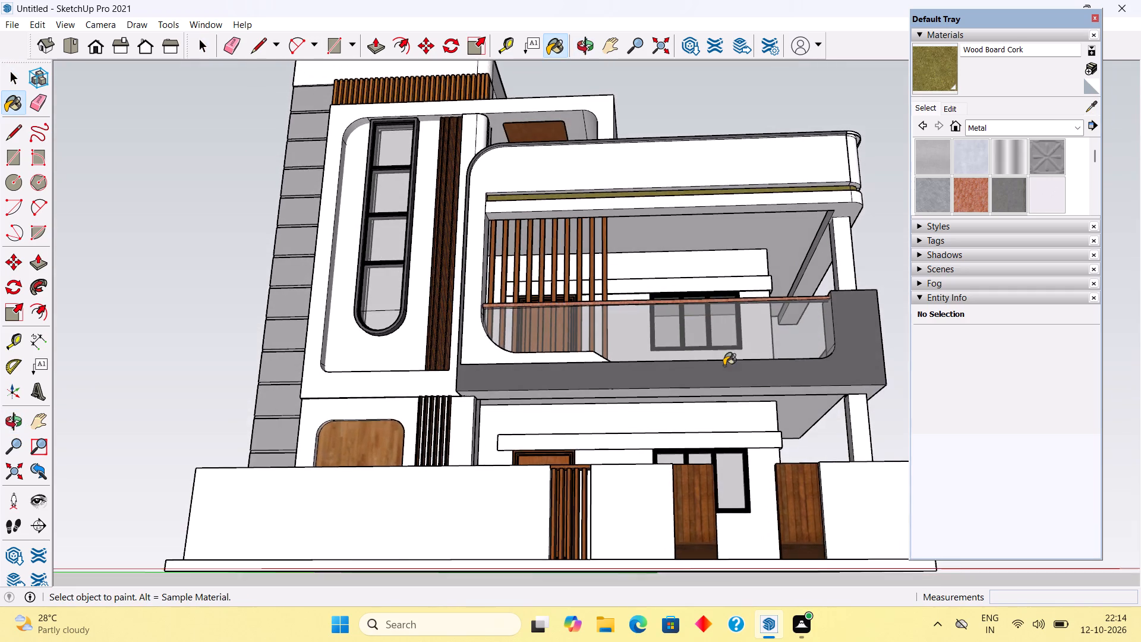
scroll(631, 476, "up", 4)
left_click(628, 439)
middle_click_drag(632, 378, 642, 505)
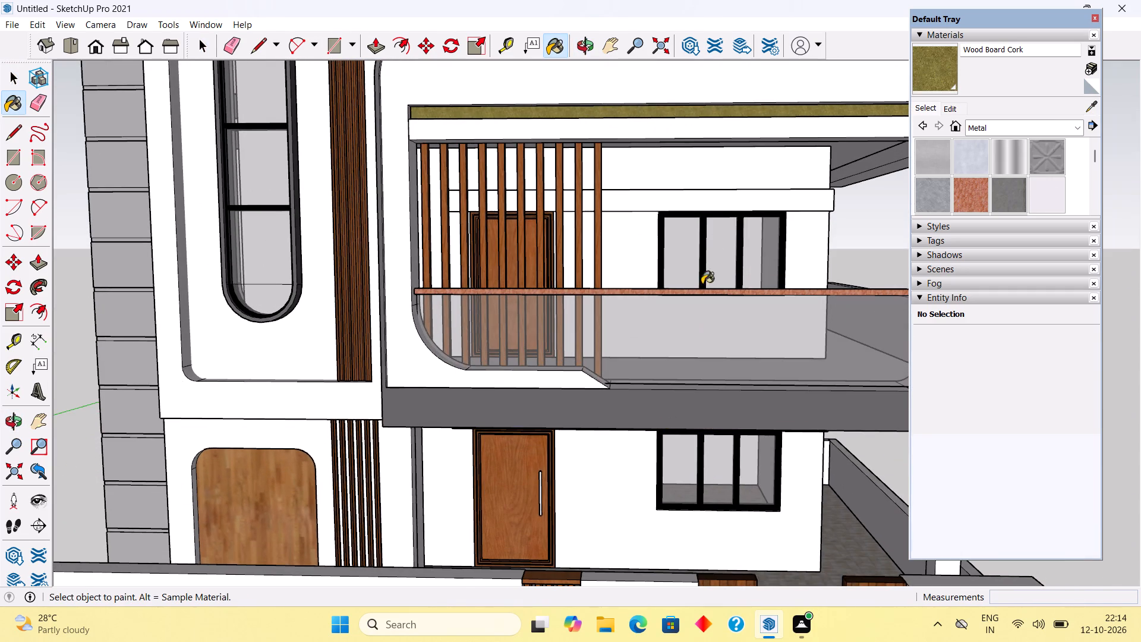
left_click(729, 199)
scroll(729, 213, "down", 8)
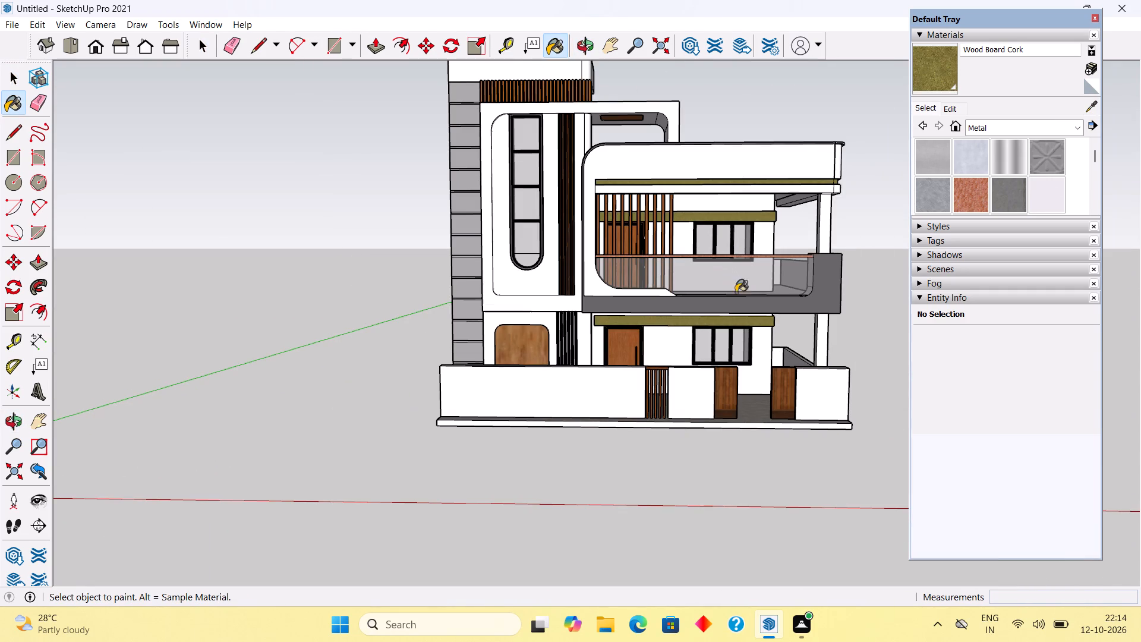
key("space")
left_click(864, 289)
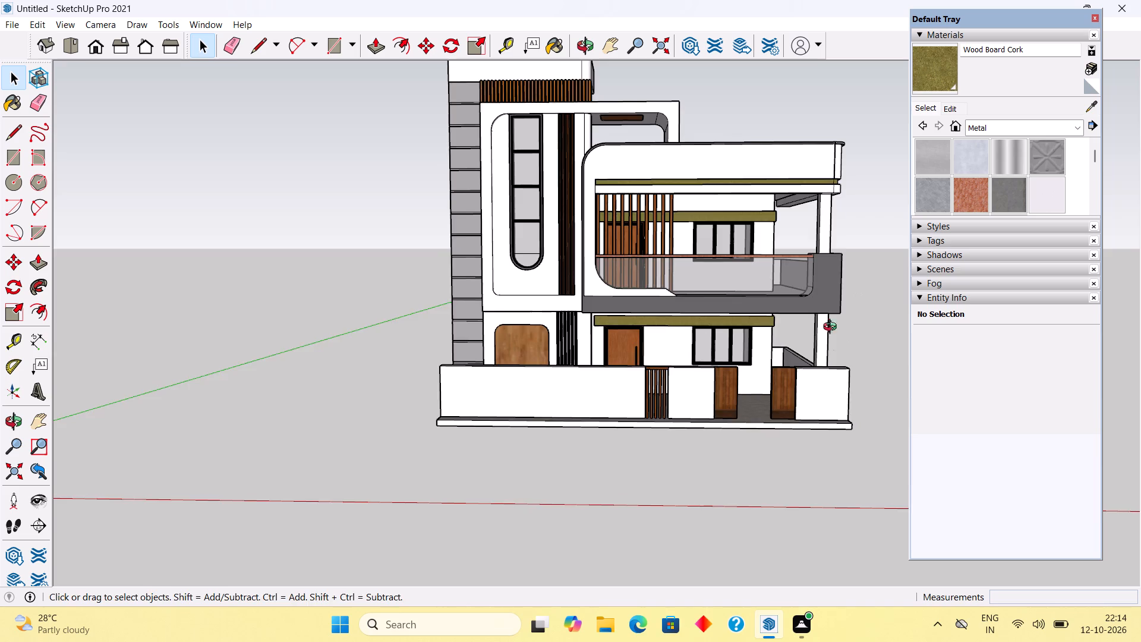
Inside its group, lengthen the upper-floor cork band with Push/Pull by extending its door-side end towards the stair tower.
middle_click_drag(833, 336, 846, 303)
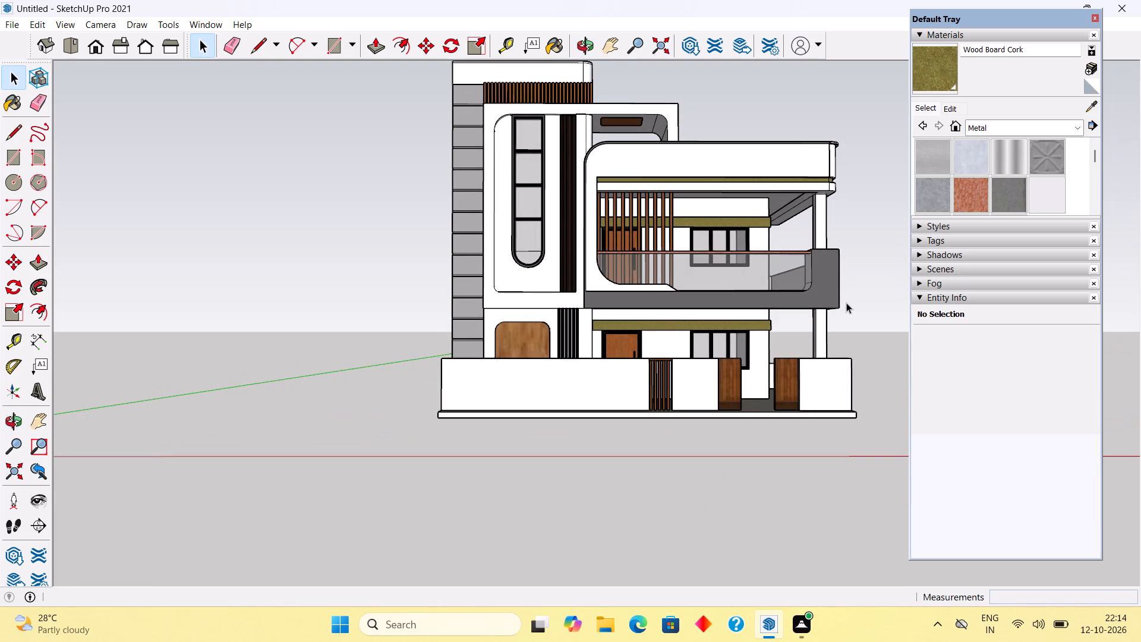
scroll(626, 220, "up", 5)
middle_click_drag(631, 234, 1004, 274)
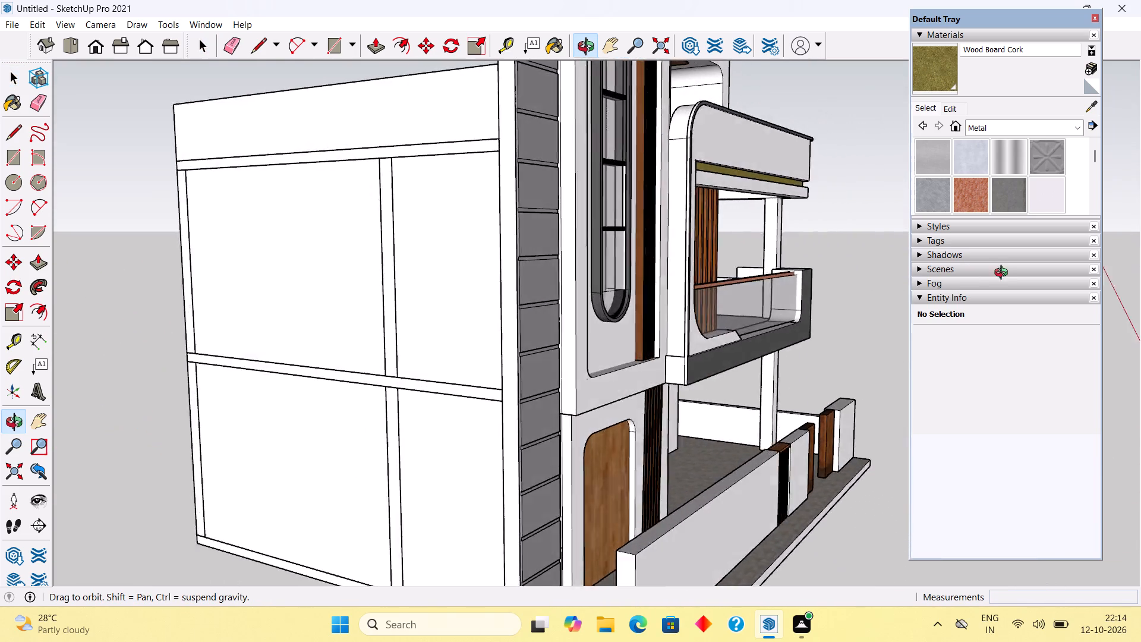
middle_click_drag(1004, 274, 574, 290)
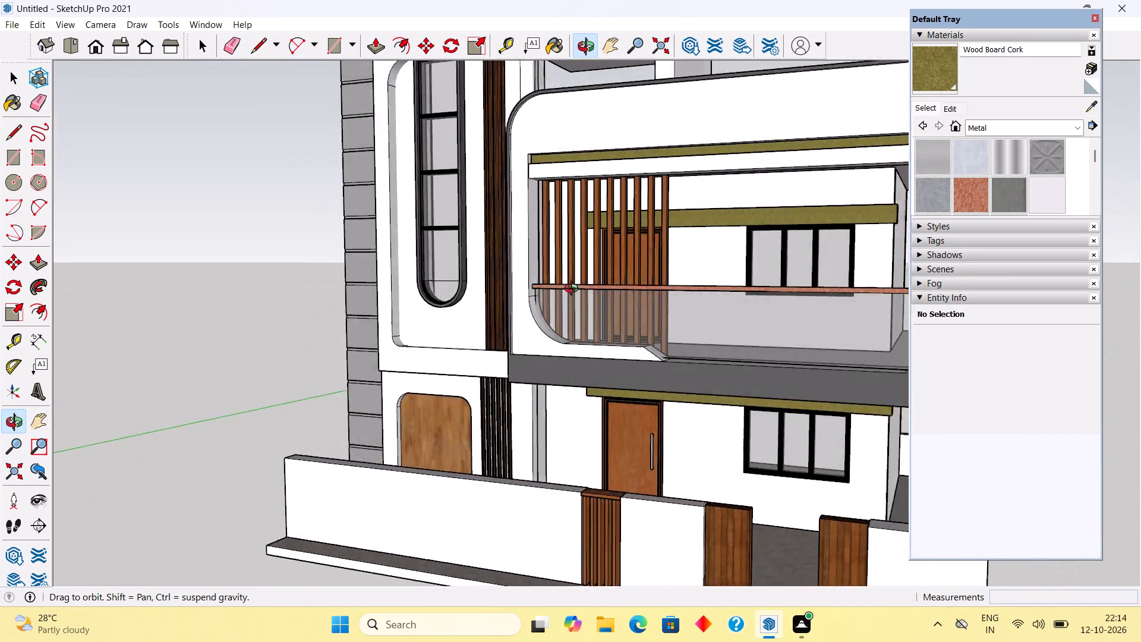
middle_click_drag(574, 290, 562, 299)
scroll(588, 244, "up", 15)
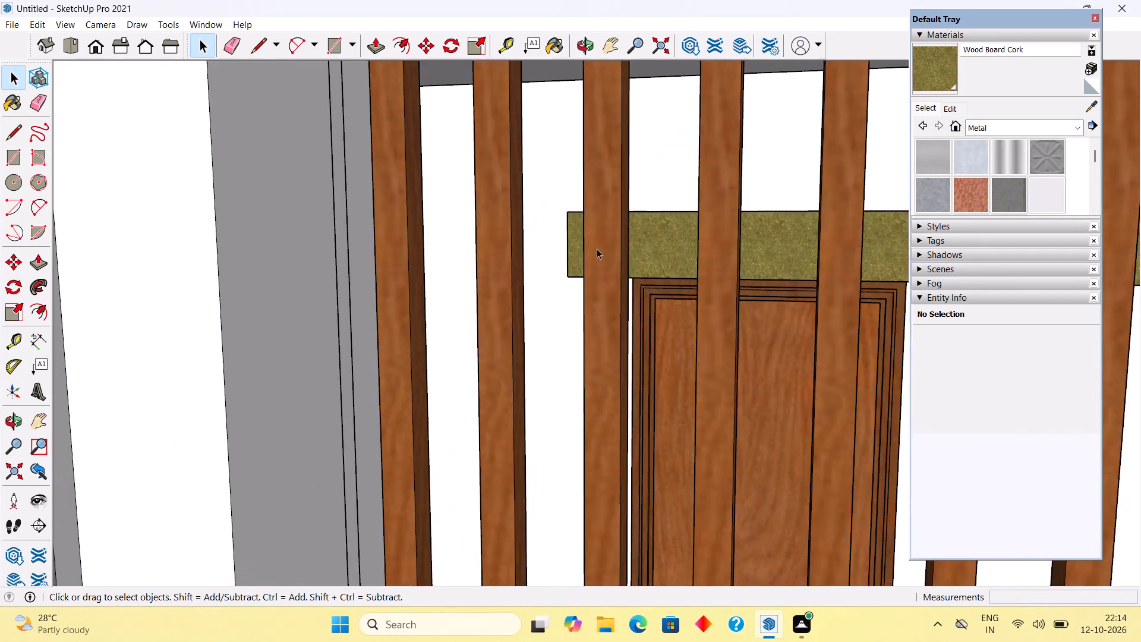
scroll(597, 248, "up", 15)
middle_click_drag(558, 259, 745, 303)
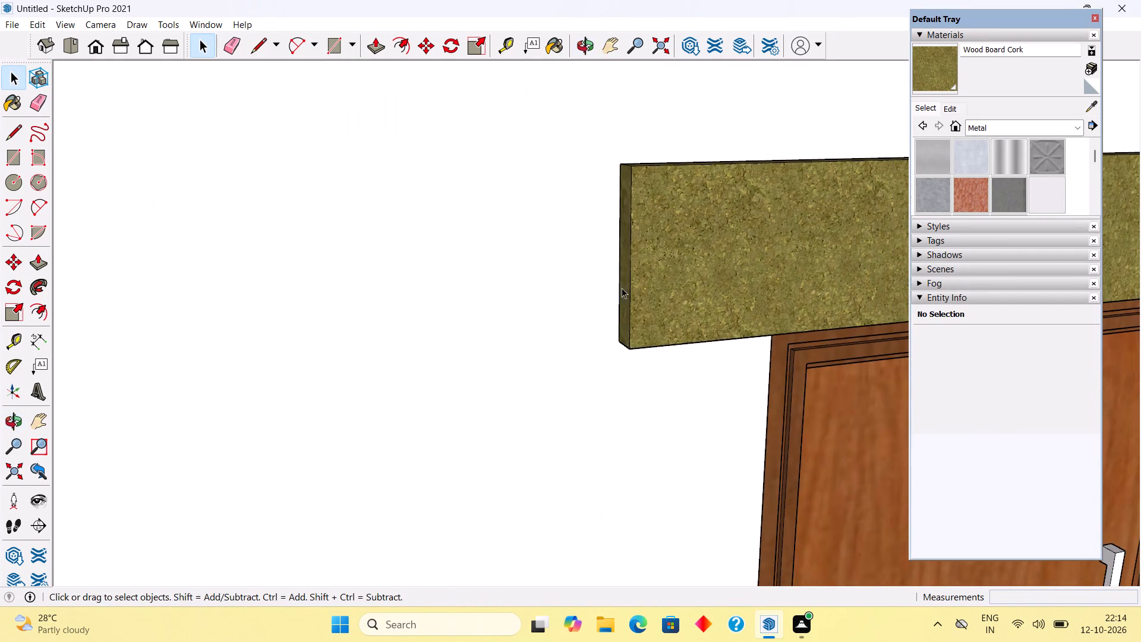
scroll(590, 285, "up", 4)
left_click(641, 267)
triple_click(640, 273)
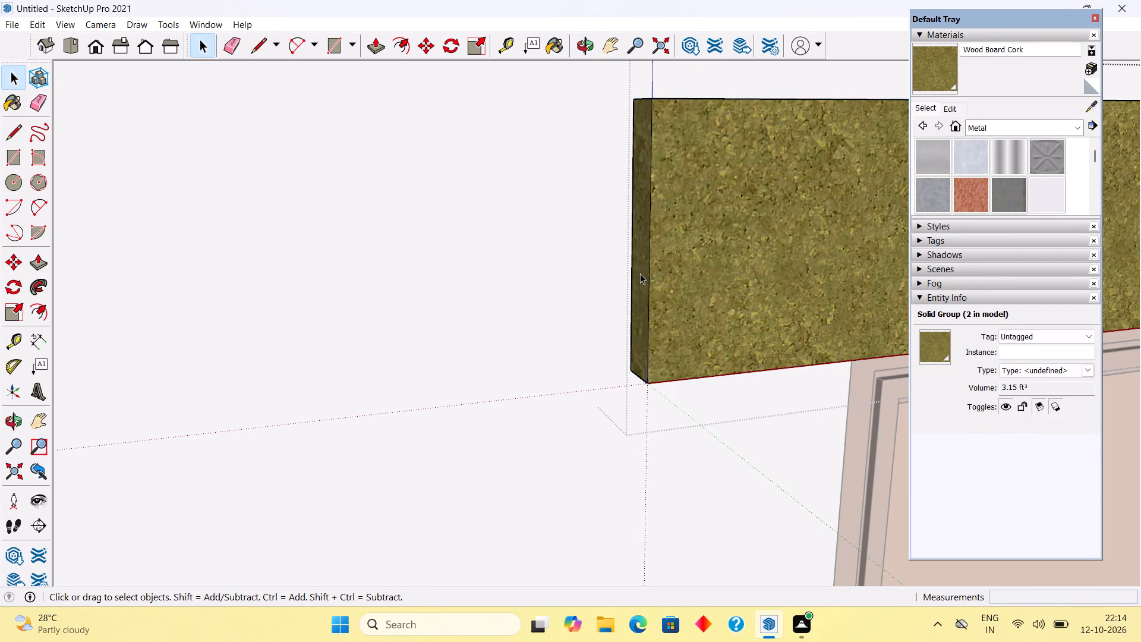
key("p")
left_click(640, 273)
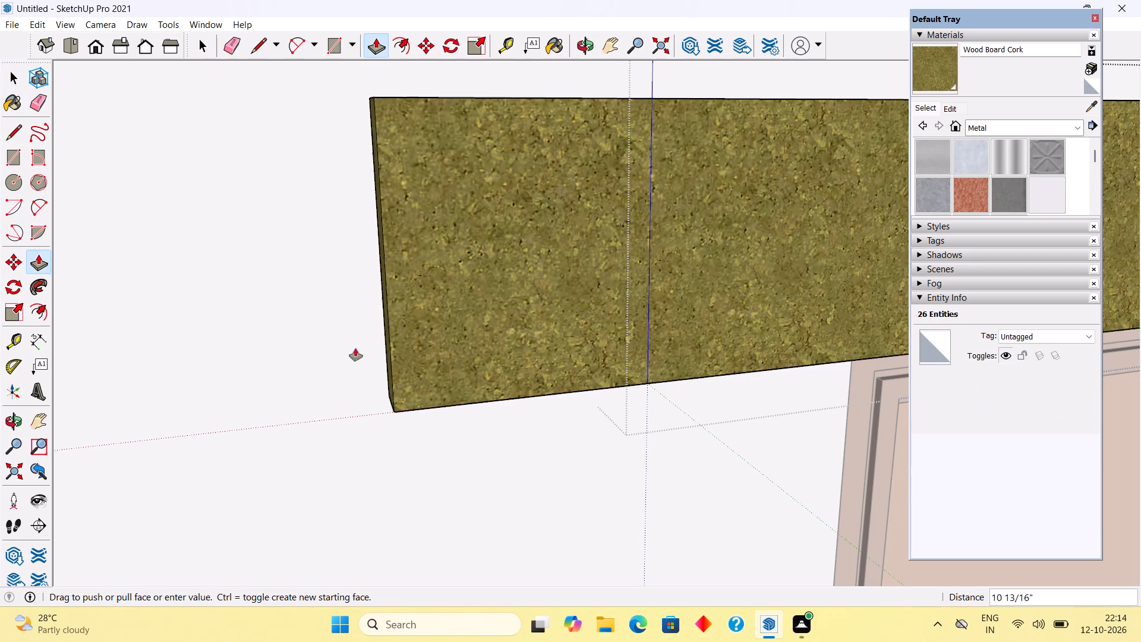
left_click(128, 386)
scroll(128, 386, "down", 6)
key("space")
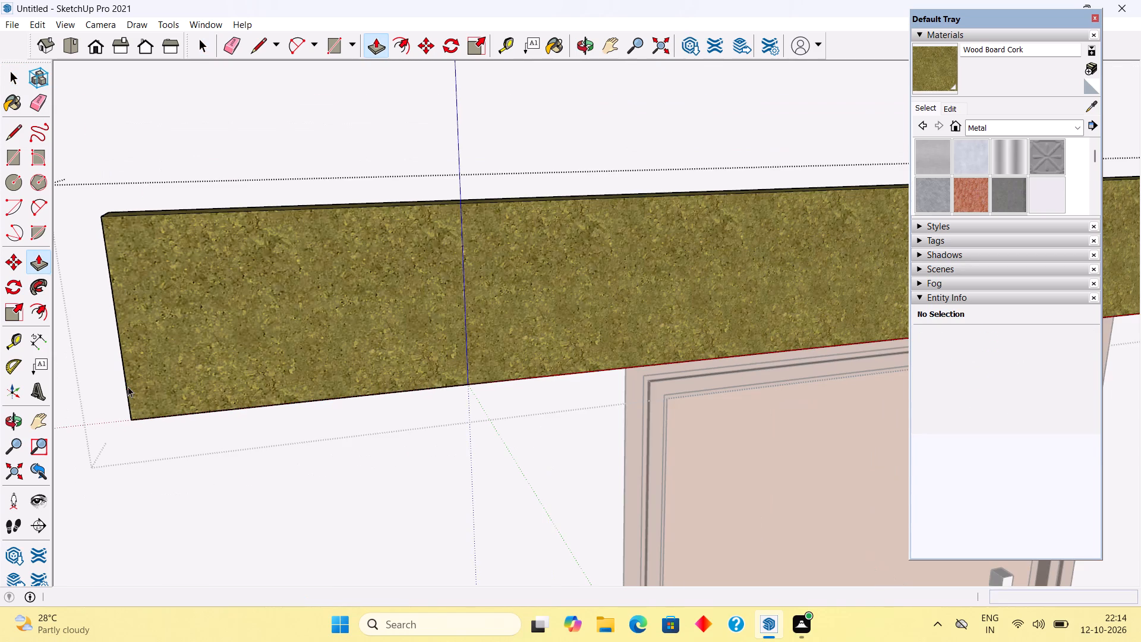
scroll(128, 386, "down", 20)
scroll(128, 386, "down", 4)
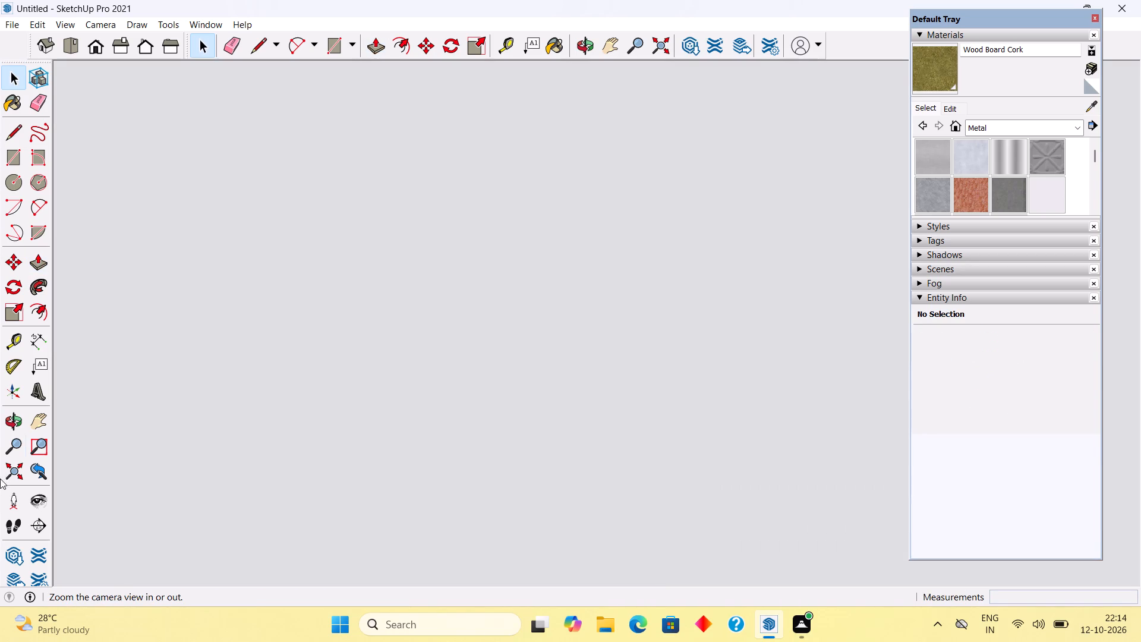
left_click(6, 477)
left_click(503, 414)
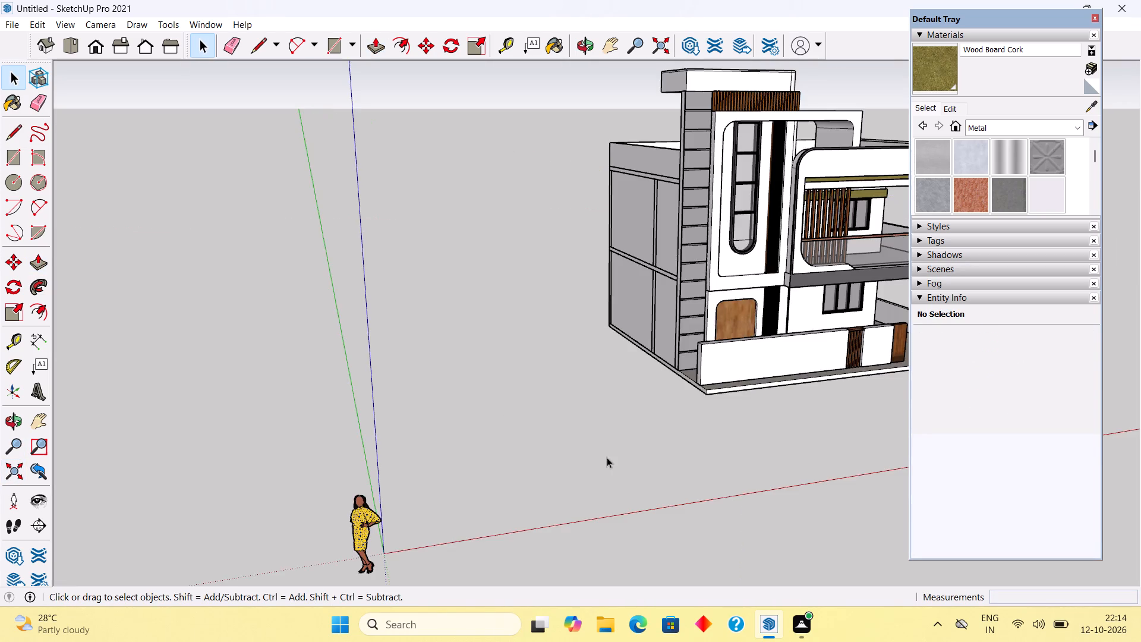
Inside its group, lengthen the ground-floor cork band with Push/Pull by extending its door-side end towards the stair tower.
middle_click_drag(599, 454, 417, 386)
scroll(824, 285, "up", 13)
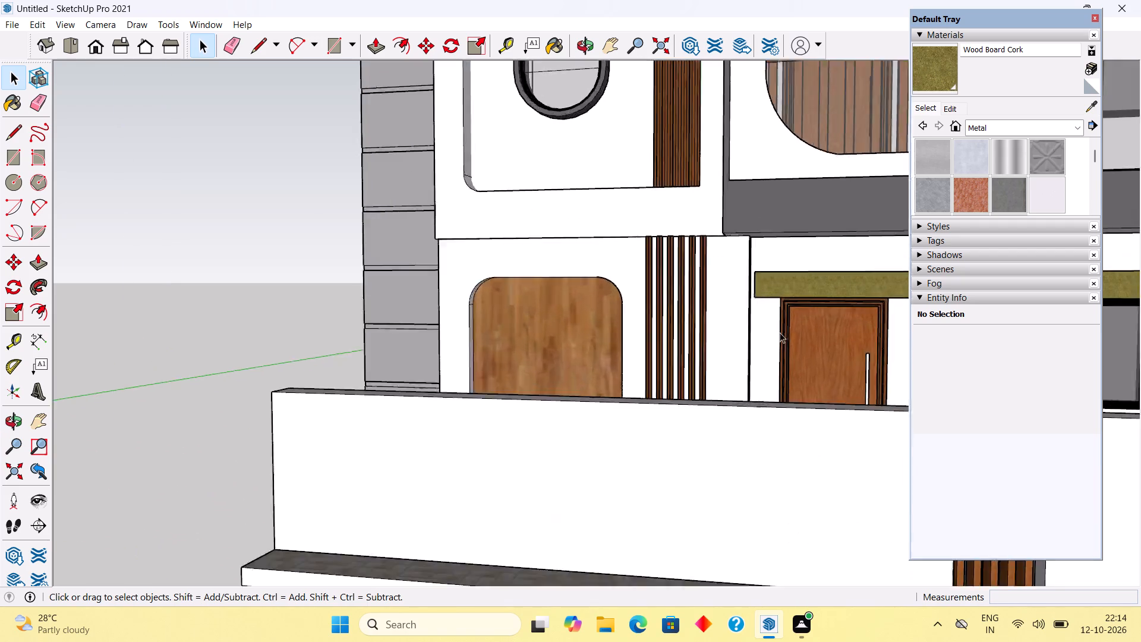
scroll(780, 332, "up", 20)
scroll(780, 332, "up", 1)
middle_click_drag(683, 237, 826, 303)
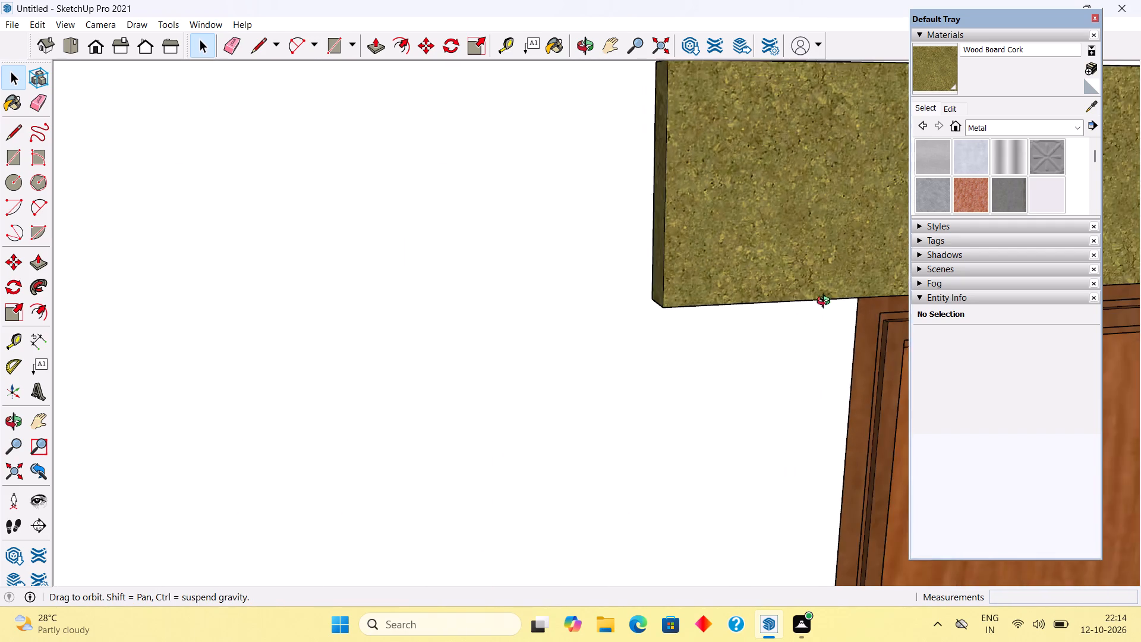
middle_click_drag(826, 303, 864, 297)
triple_click(667, 259)
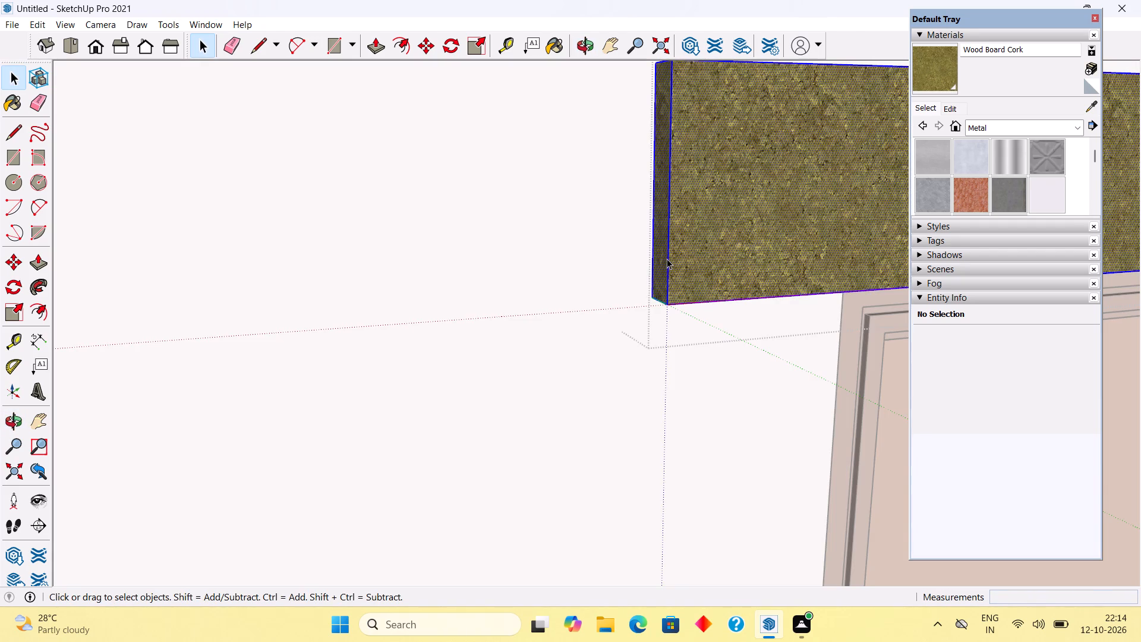
key("p")
left_click(666, 255)
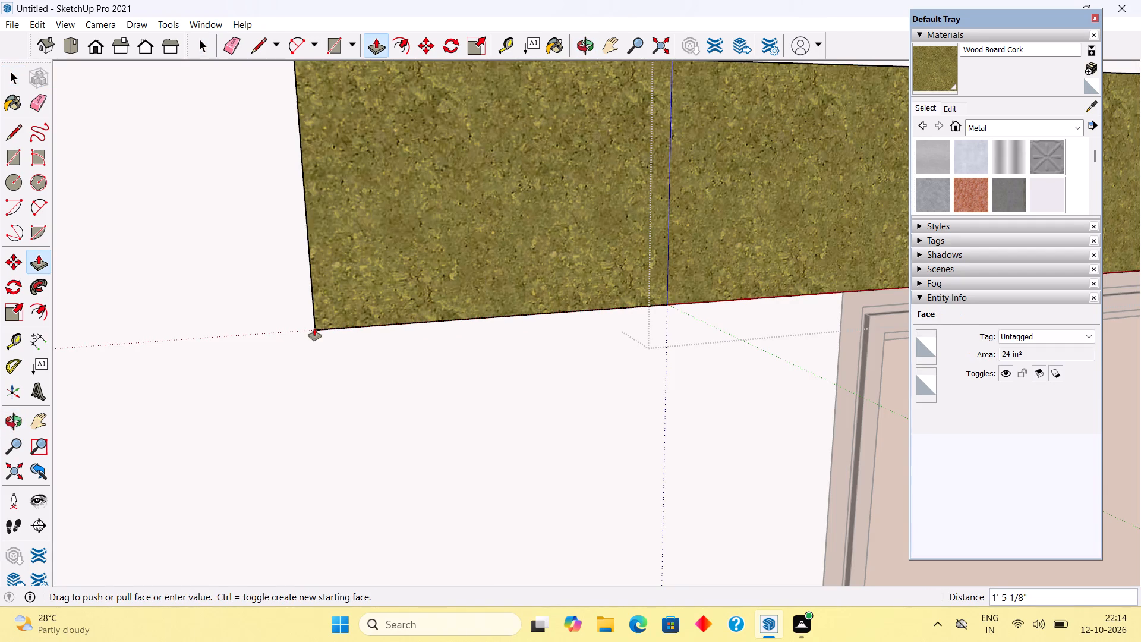
left_click(197, 346)
key("space")
scroll(197, 346, "down", 6)
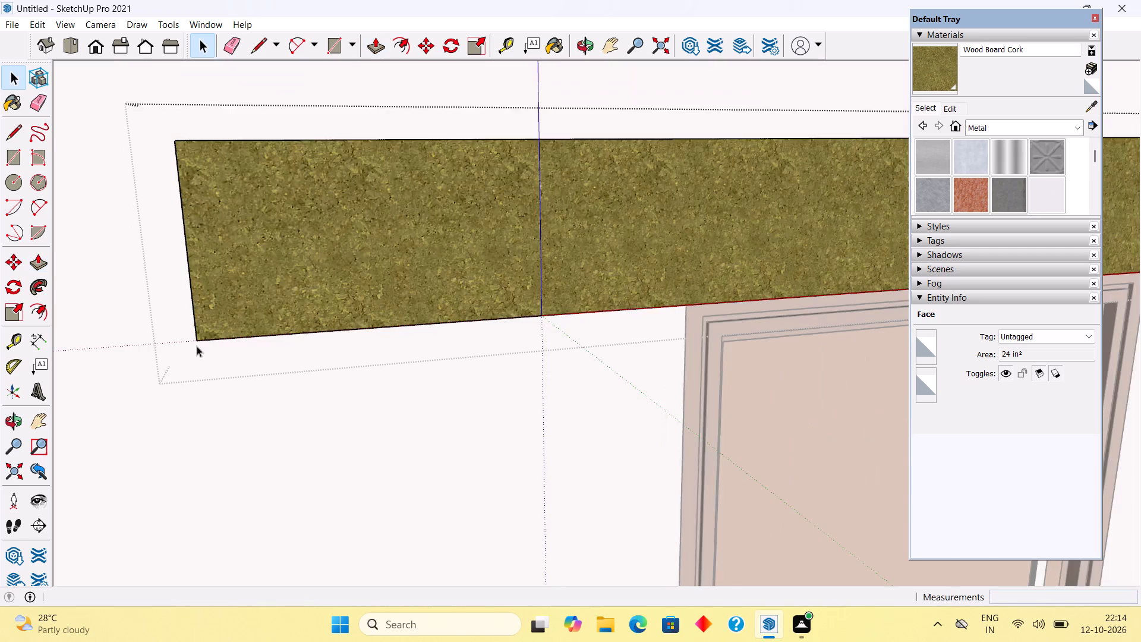
scroll(197, 346, "down", 12)
left_click(1, 471)
scroll(200, 454, "down", 4)
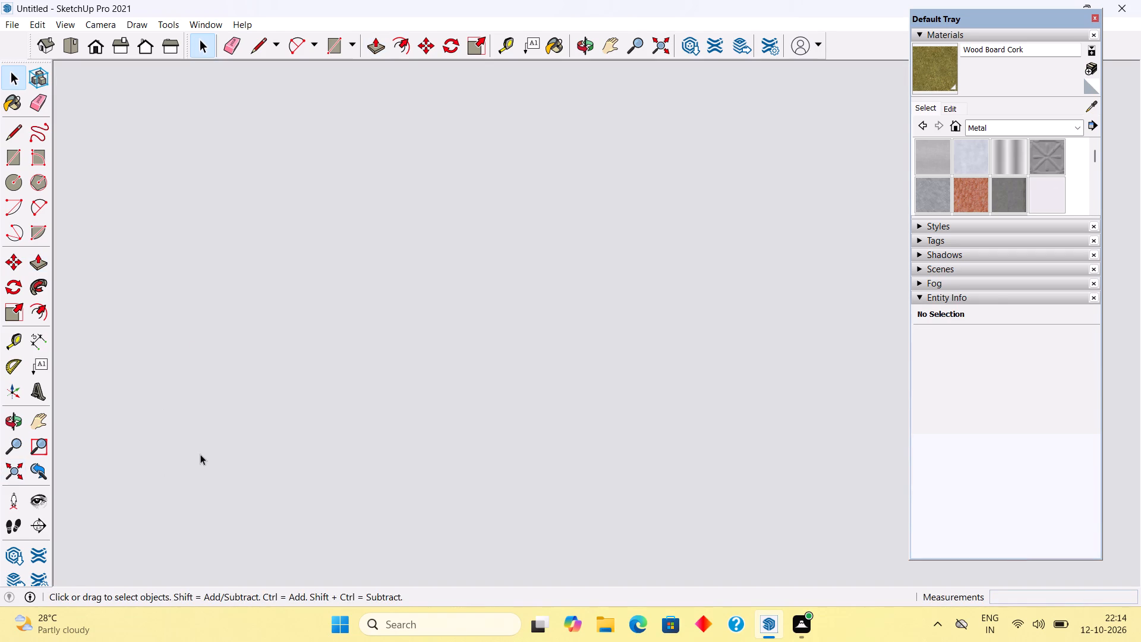
left_click(21, 463)
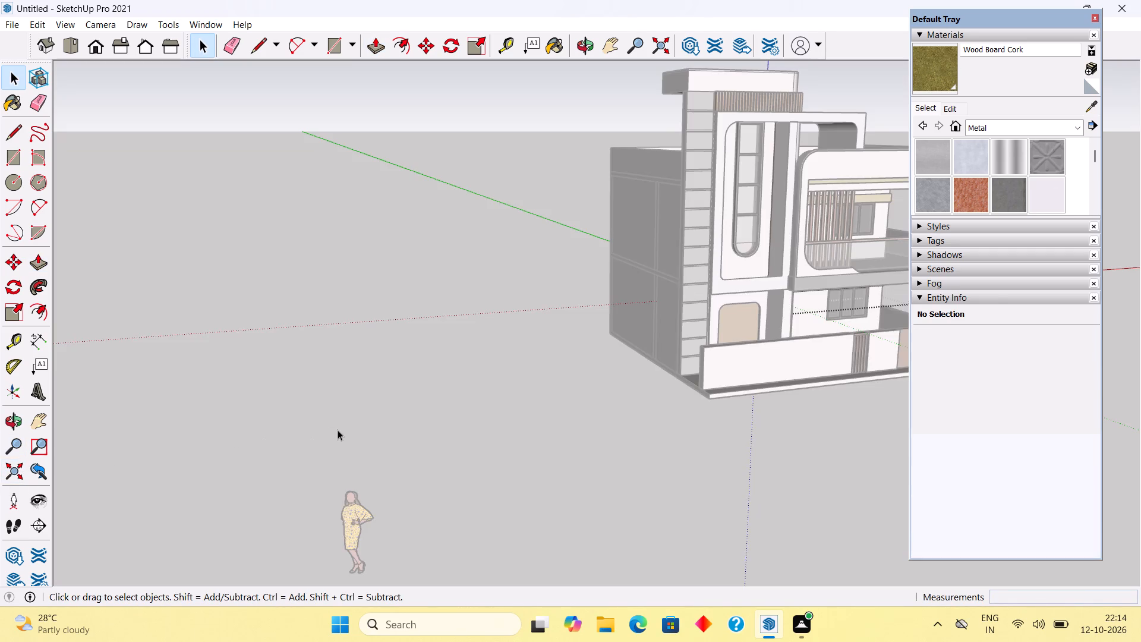
left_click(346, 430)
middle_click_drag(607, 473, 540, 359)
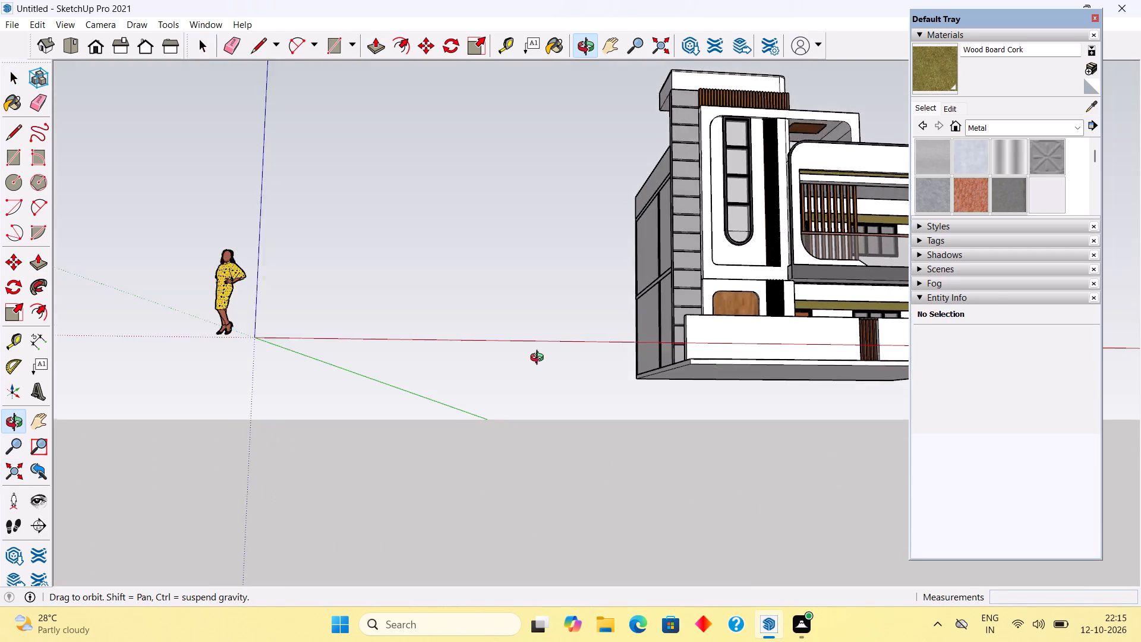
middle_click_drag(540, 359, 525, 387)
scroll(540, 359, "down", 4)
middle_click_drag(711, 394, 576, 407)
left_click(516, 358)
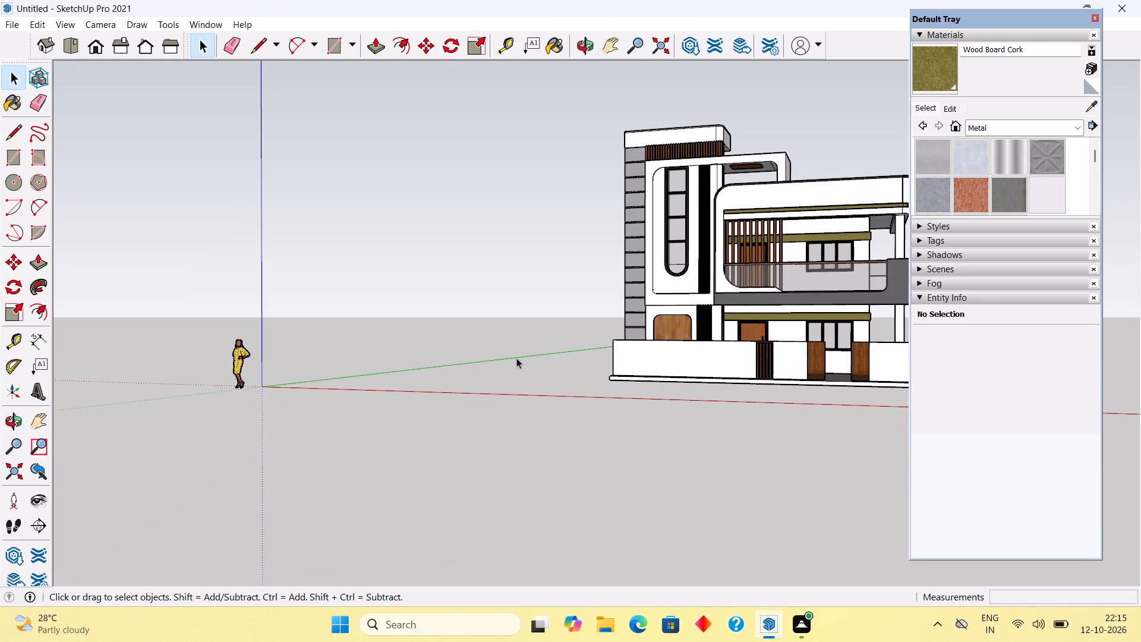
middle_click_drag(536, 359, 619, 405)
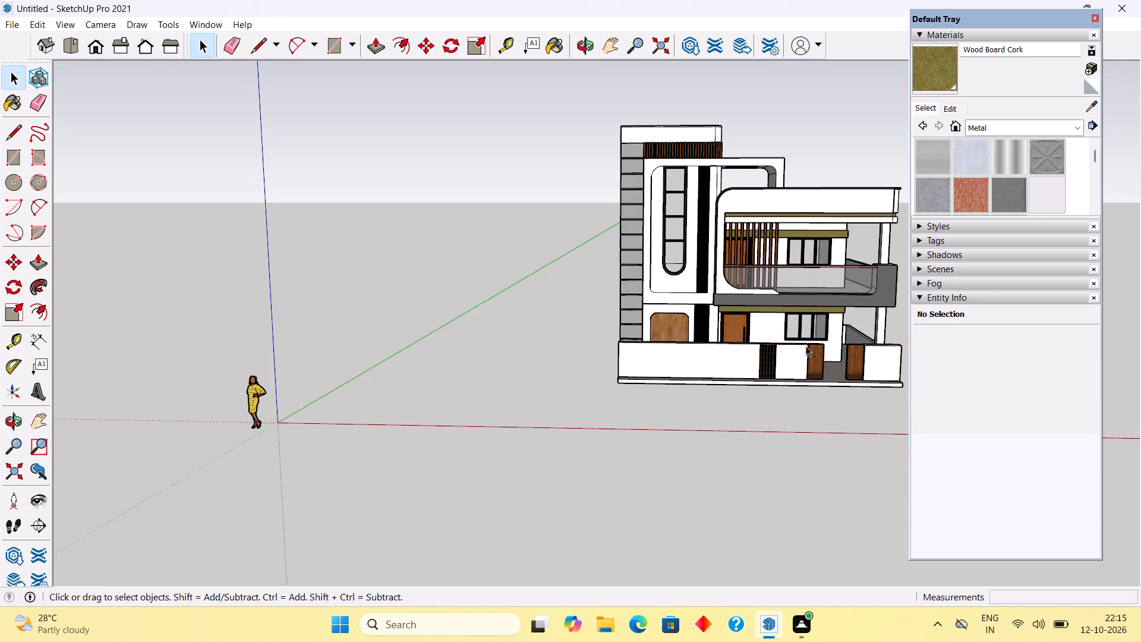
Review the whole front elevation from slightly above and from a low viewpoint.
scroll(762, 351, "down", 3)
scroll(861, 181, "up", 8)
middle_click_drag(863, 286, 859, 281)
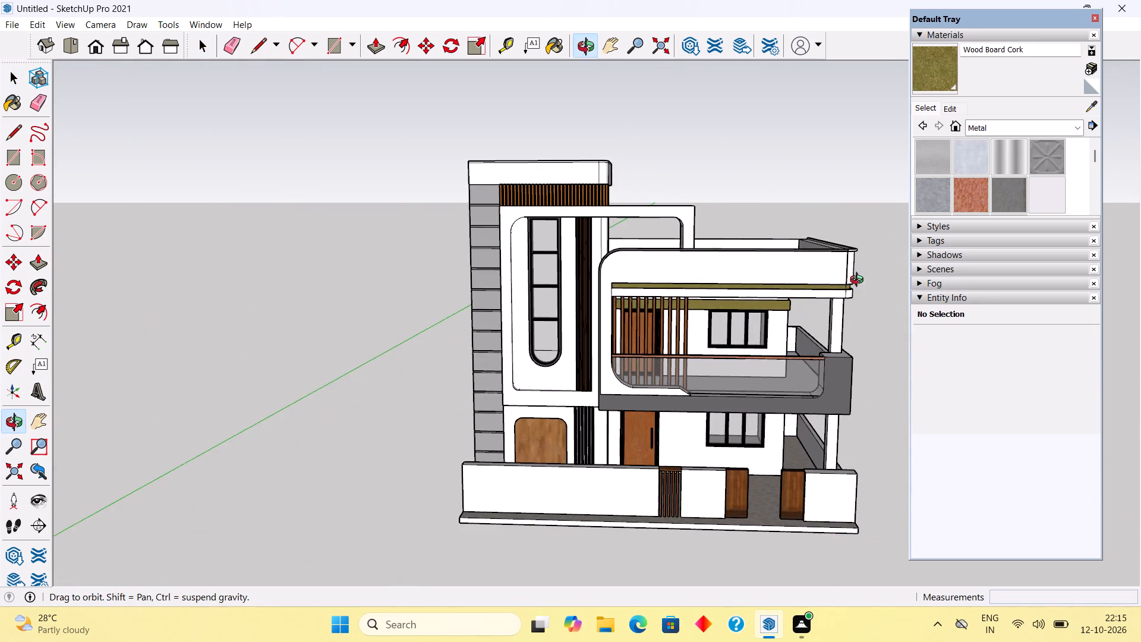
middle_click_drag(859, 281, 843, 241)
scroll(843, 241, "up", 1)
middle_click_drag(833, 364, 848, 335)
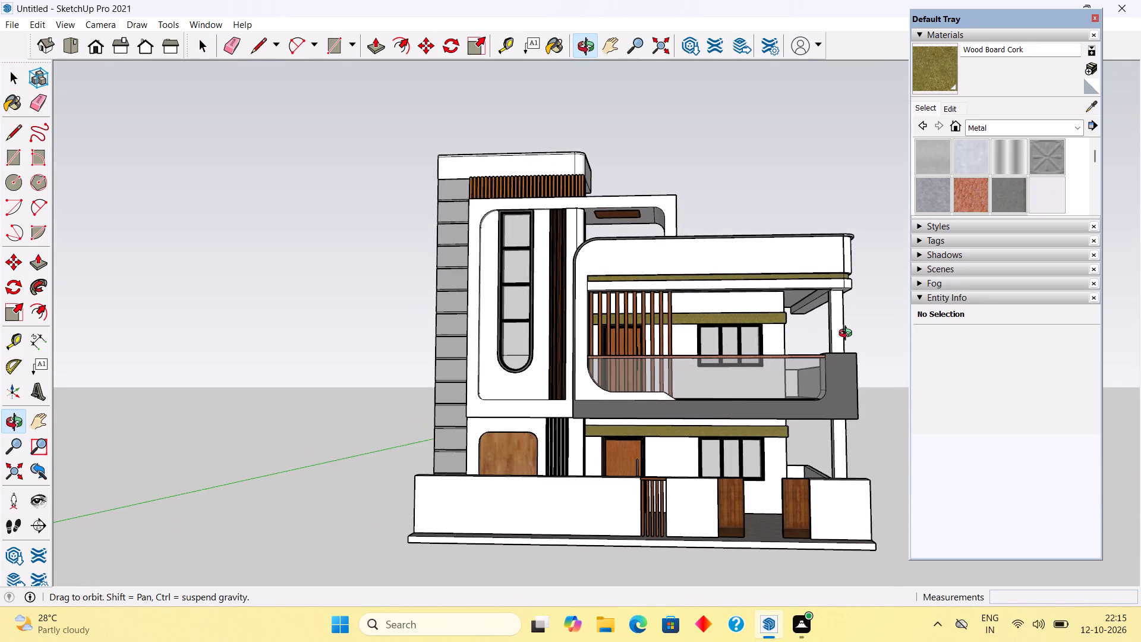
middle_click_drag(848, 335, 858, 336)
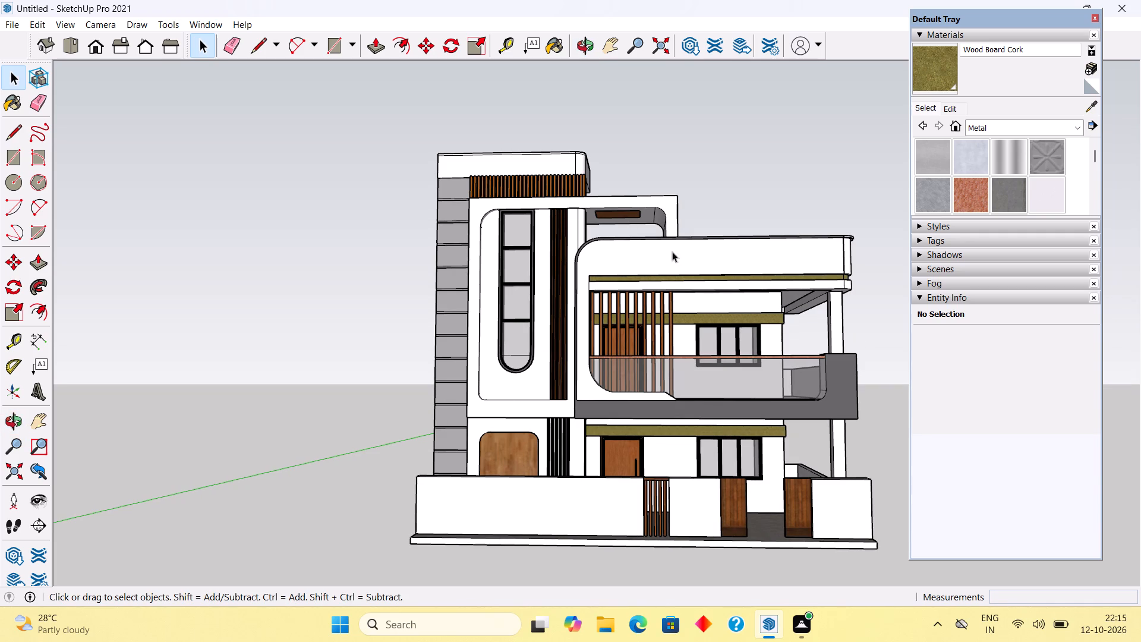
Paint the thin front strip along the top edge of the stair tower's roof cap black with Color M09.
scroll(481, 125, "up", 16)
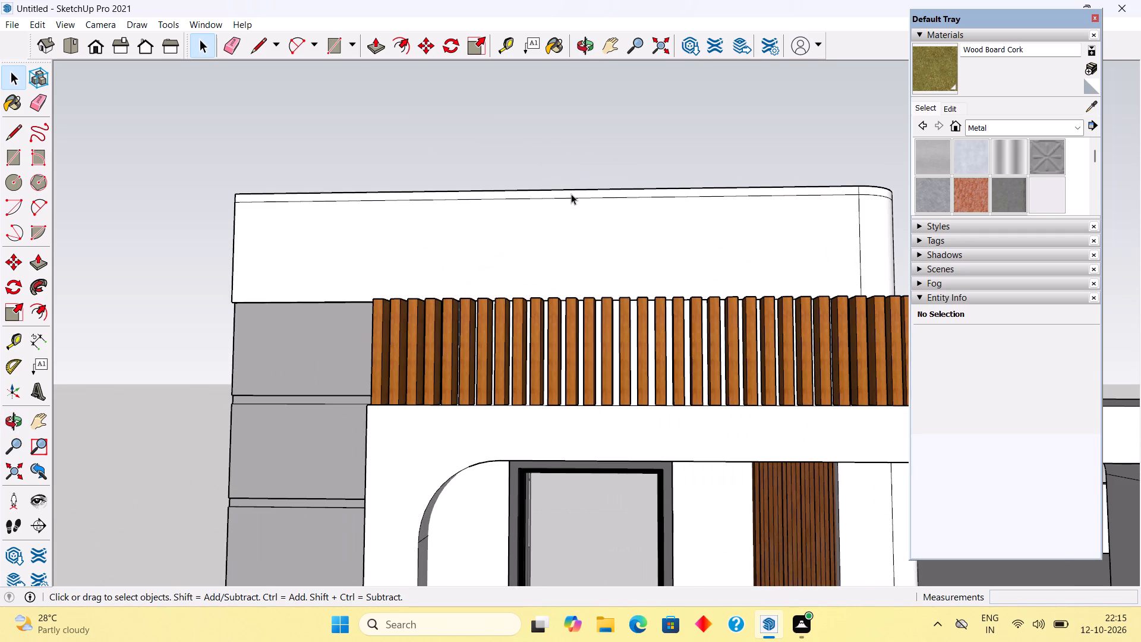
double_click(571, 194)
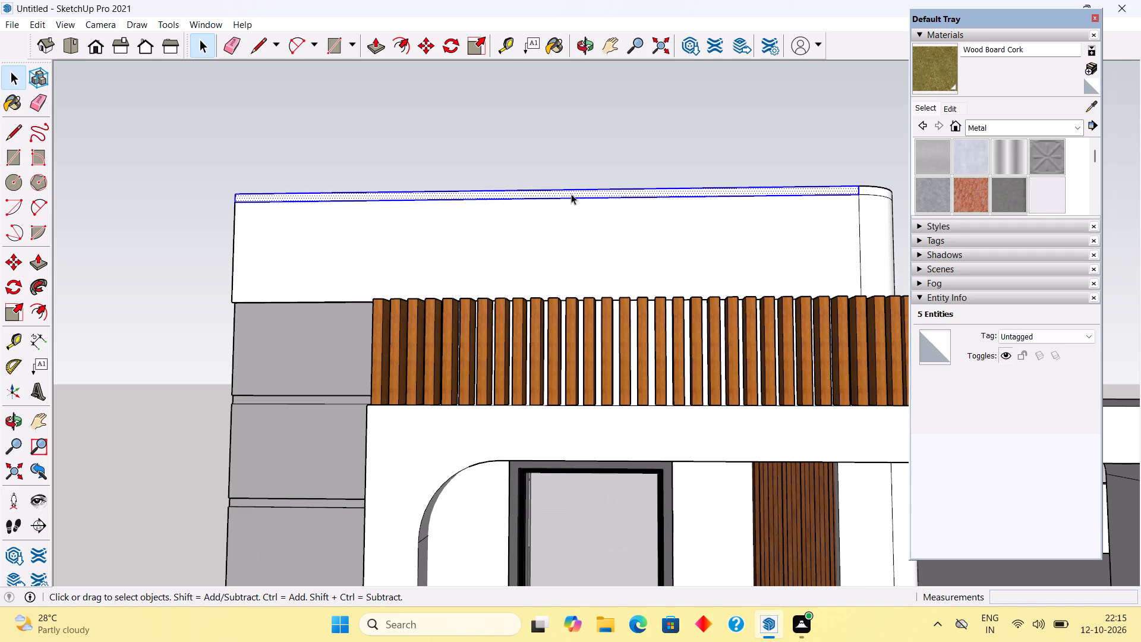
left_click(571, 194)
left_click(571, 194)
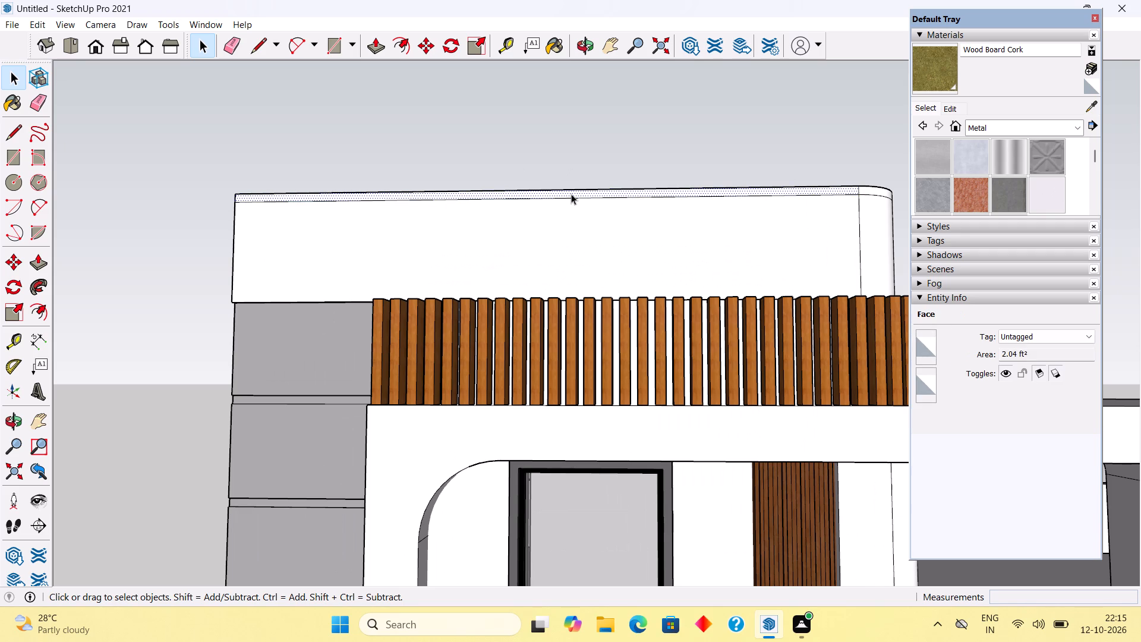
left_click(1005, 123)
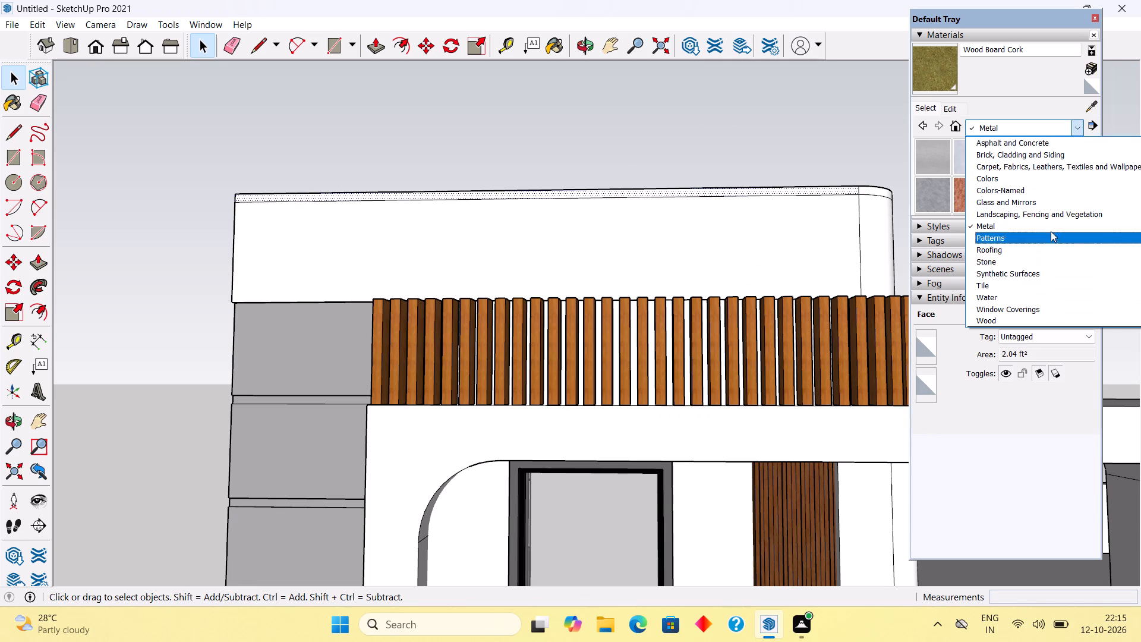
left_click(1037, 182)
scroll(1037, 182, "down", 4)
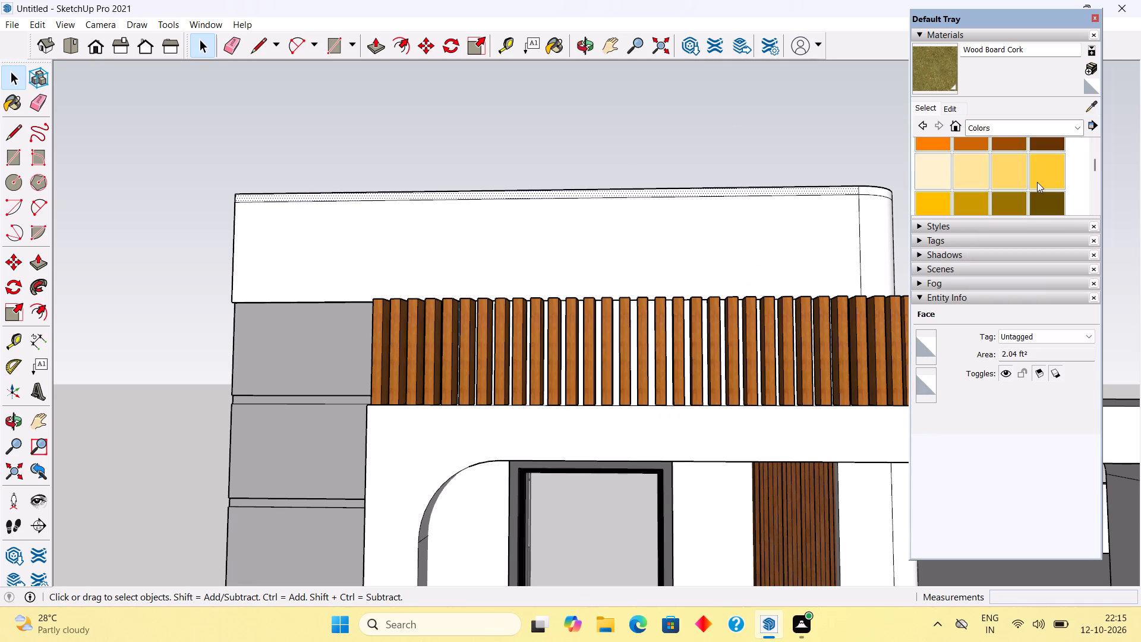
scroll(1037, 182, "down", 9)
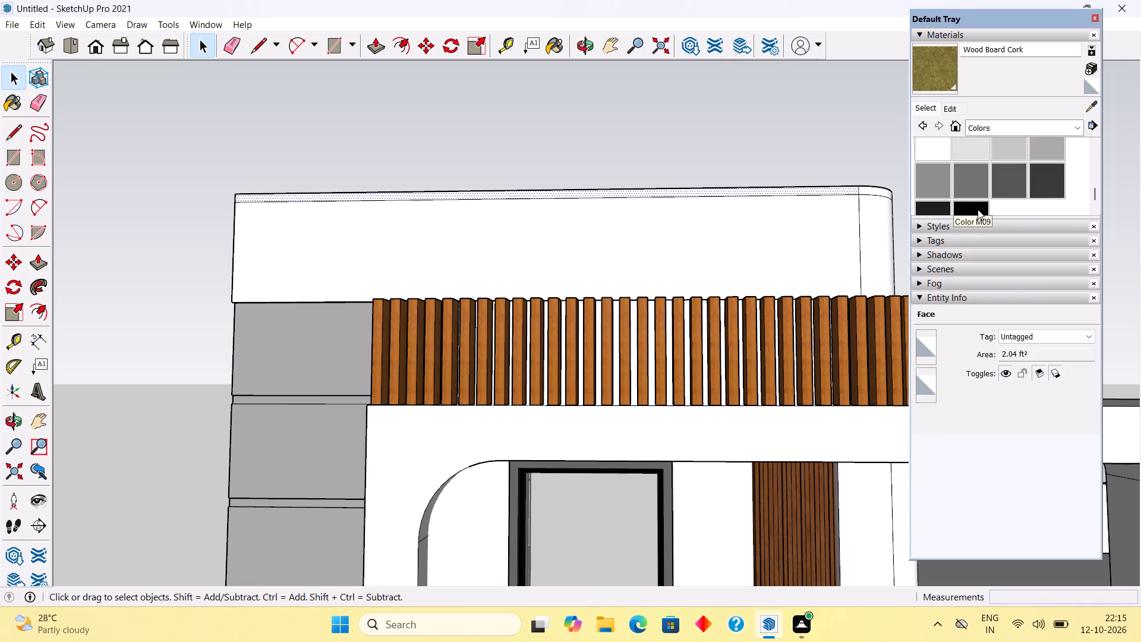
left_click(978, 209)
left_click(784, 189)
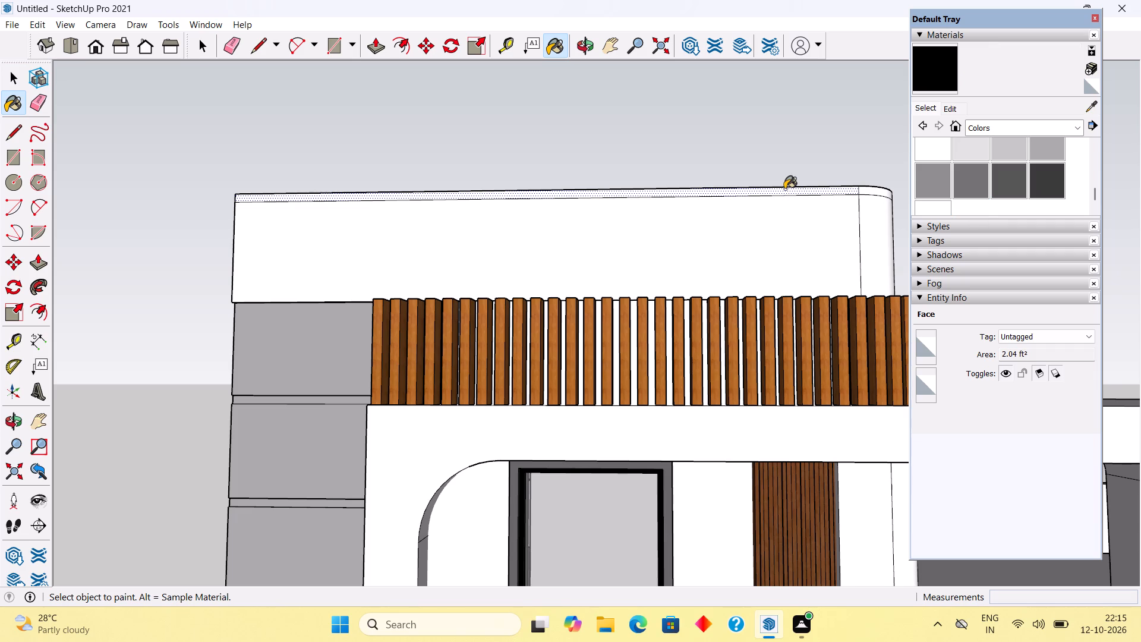
Continue Color M09 along the roof cap's top strip, painting its rounded corner and the adjoining side section.
middle_click_drag(800, 180, 529, 344)
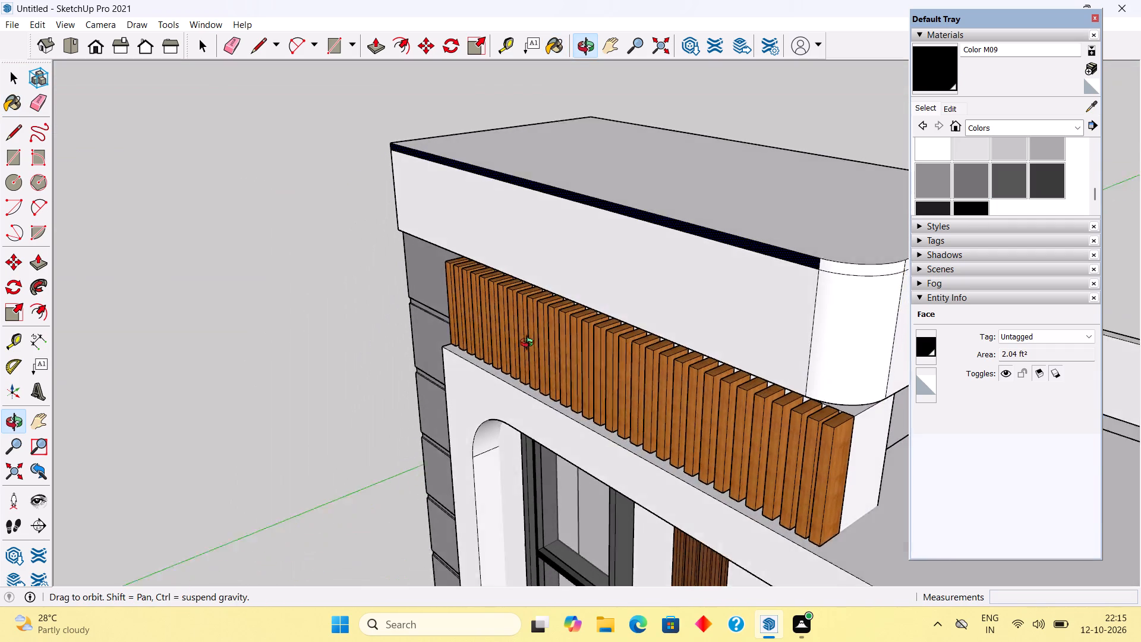
middle_click_drag(529, 344, 519, 359)
left_click(843, 301)
middle_click_drag(821, 294, 763, 281)
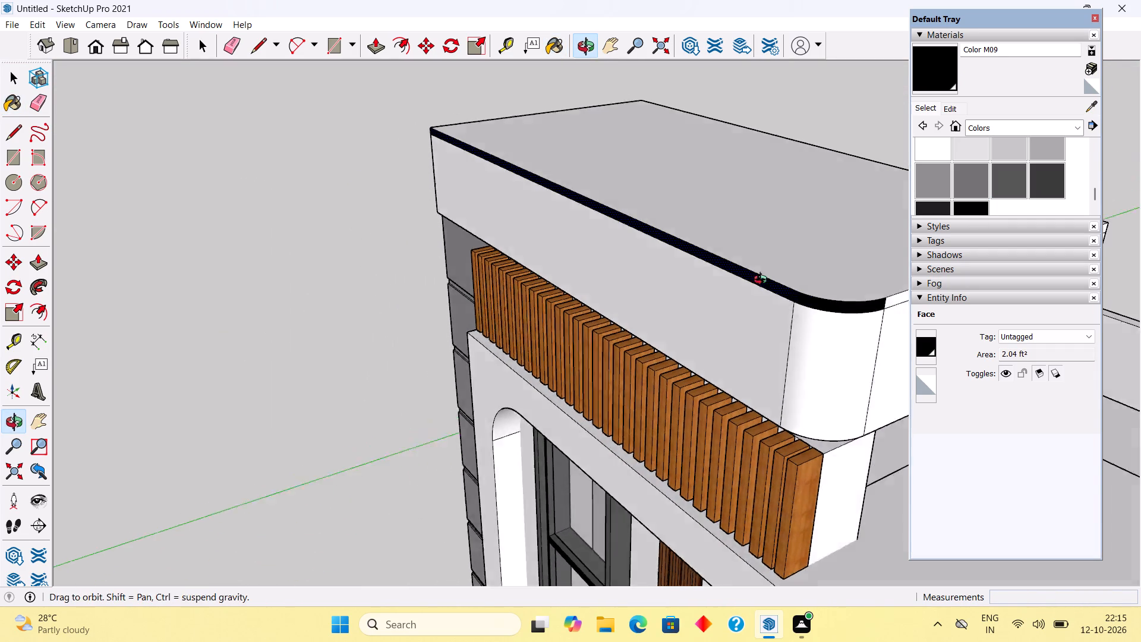
middle_click_drag(763, 281, 482, 219)
scroll(699, 270, "down", 1)
left_click(625, 276)
middle_click_drag(489, 288, 800, 286)
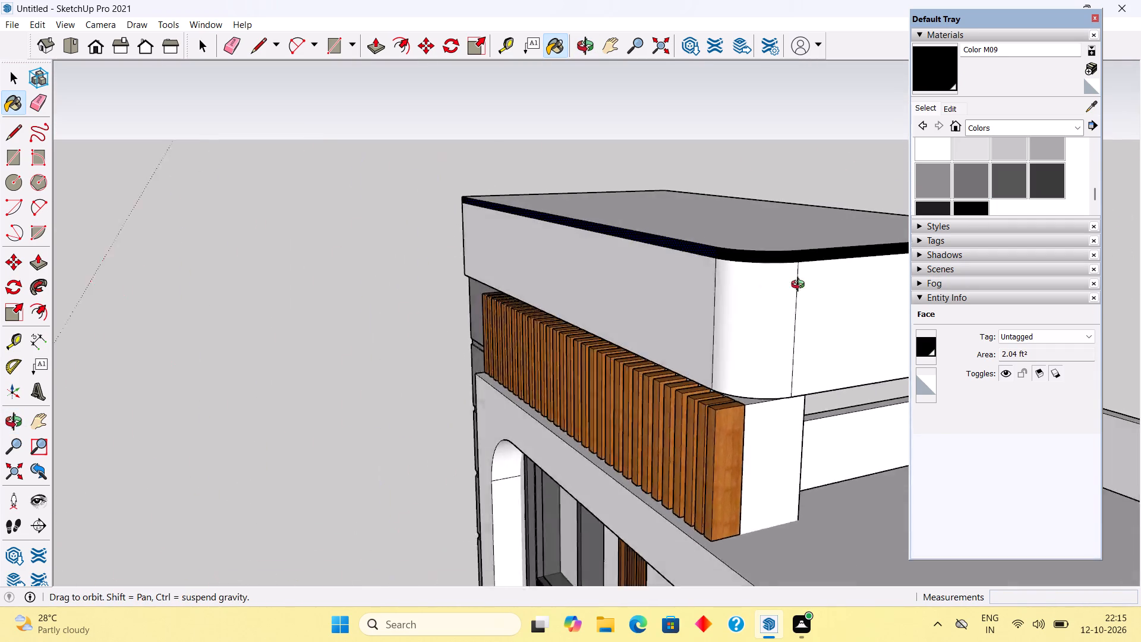
middle_click_drag(800, 286, 888, 265)
middle_click_drag(541, 337, 768, 283)
scroll(768, 283, "down", 3)
scroll(726, 312, "down", 1)
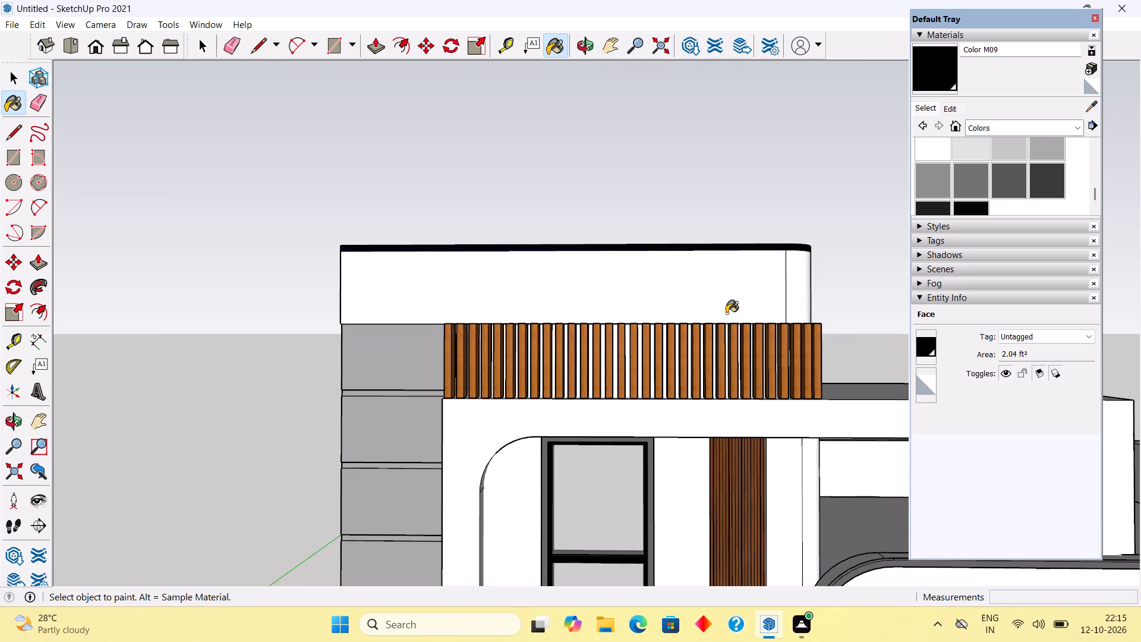
key("space")
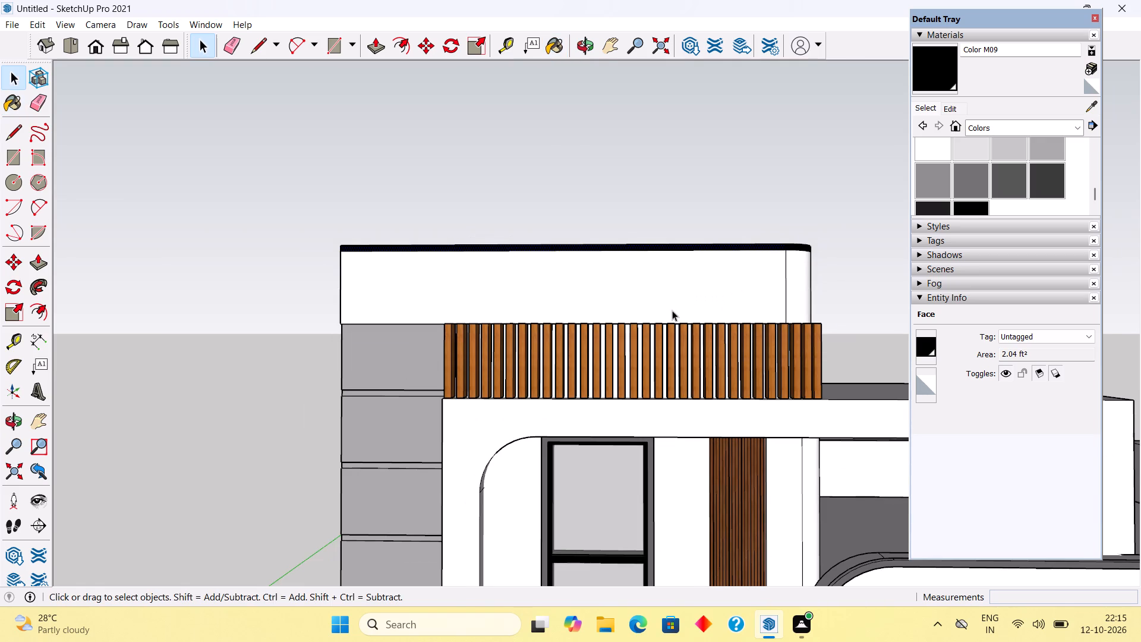
left_click(612, 215)
Examine the complete house exterior from above and from the front to check the applied materials.
scroll(603, 212, "down", 9)
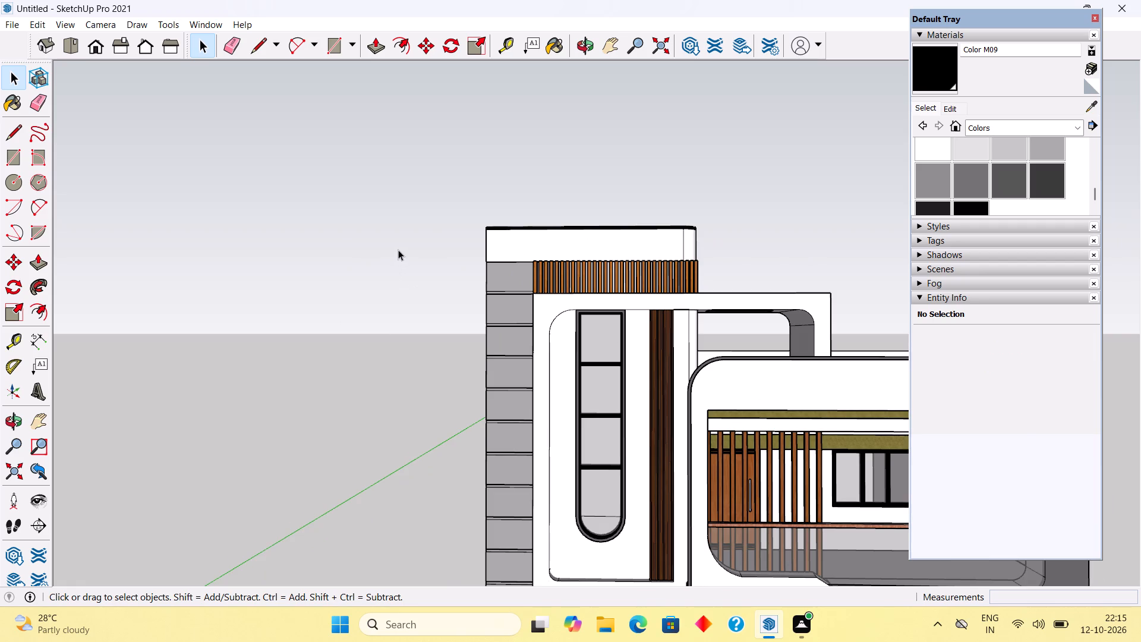
scroll(399, 250, "down", 10)
middle_click_drag(398, 251, 433, 360)
scroll(423, 370, "up", 4)
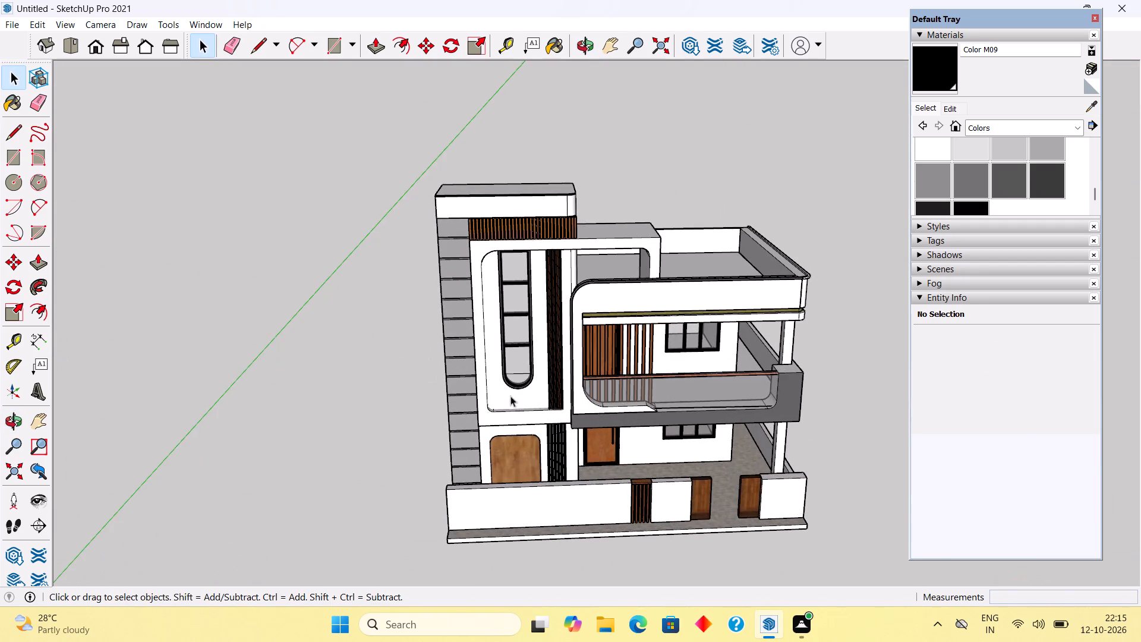
middle_click_drag(633, 416, 603, 297)
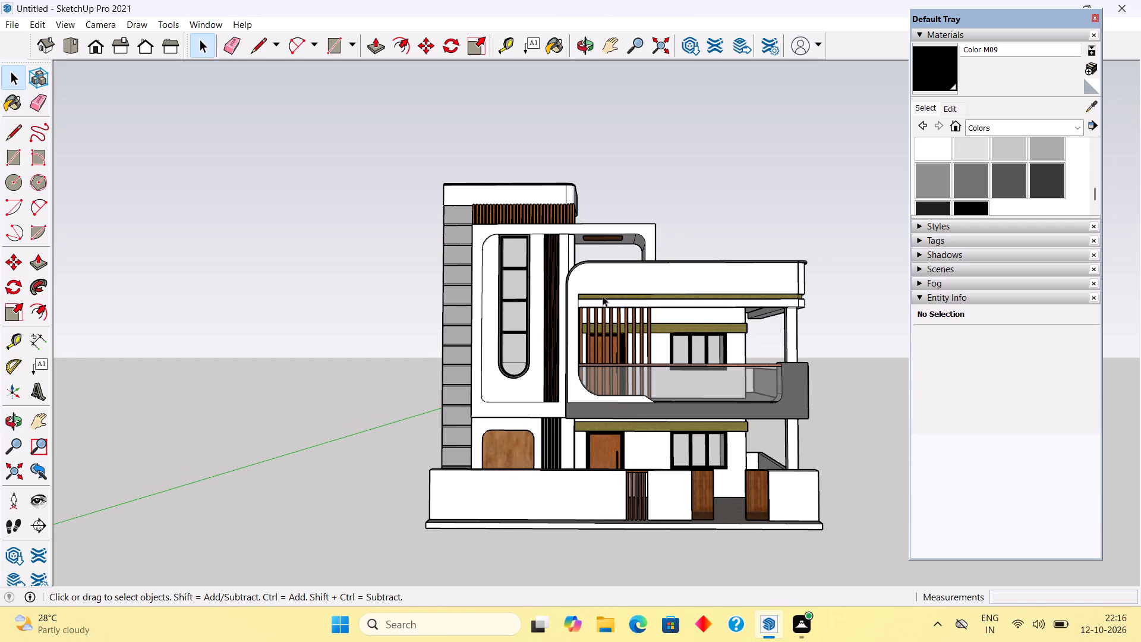
middle_click_drag(686, 426, 694, 419)
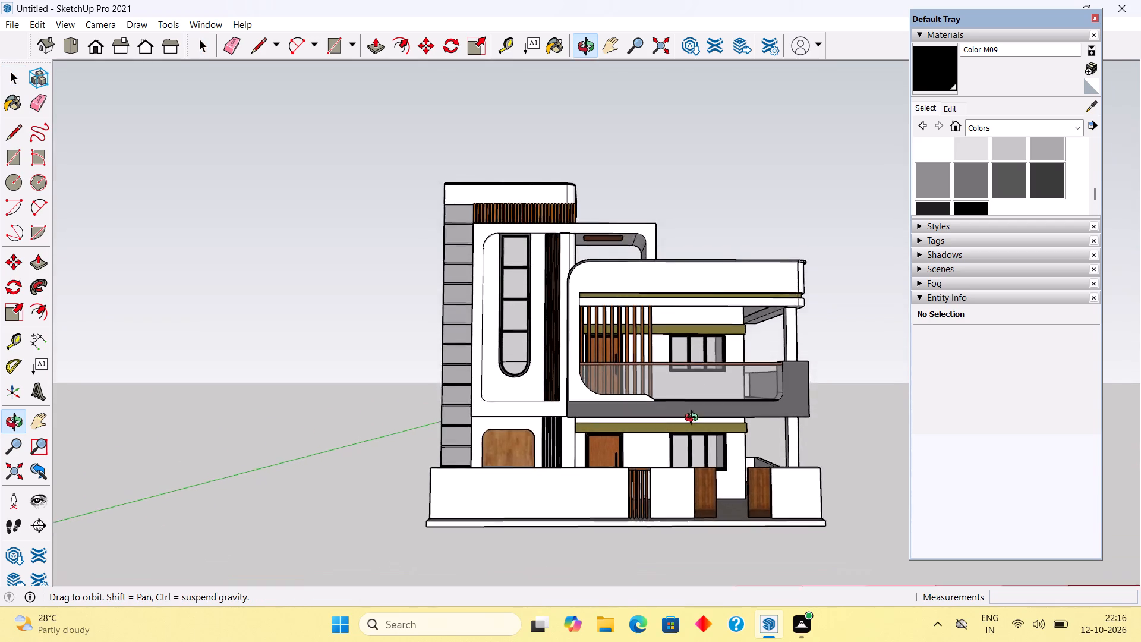
middle_click_drag(694, 419, 693, 434)
scroll(693, 434, "up", 2)
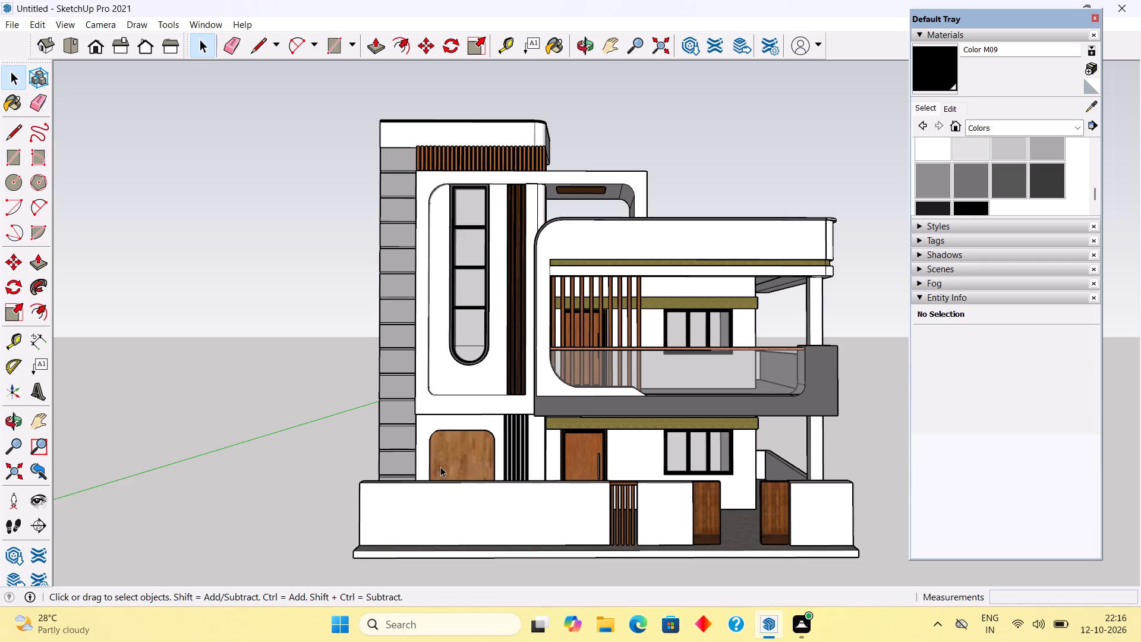
Sample Wood Floor from the rounded ground-floor panel and darken that material's colour to a deeper brown.
left_click(469, 457)
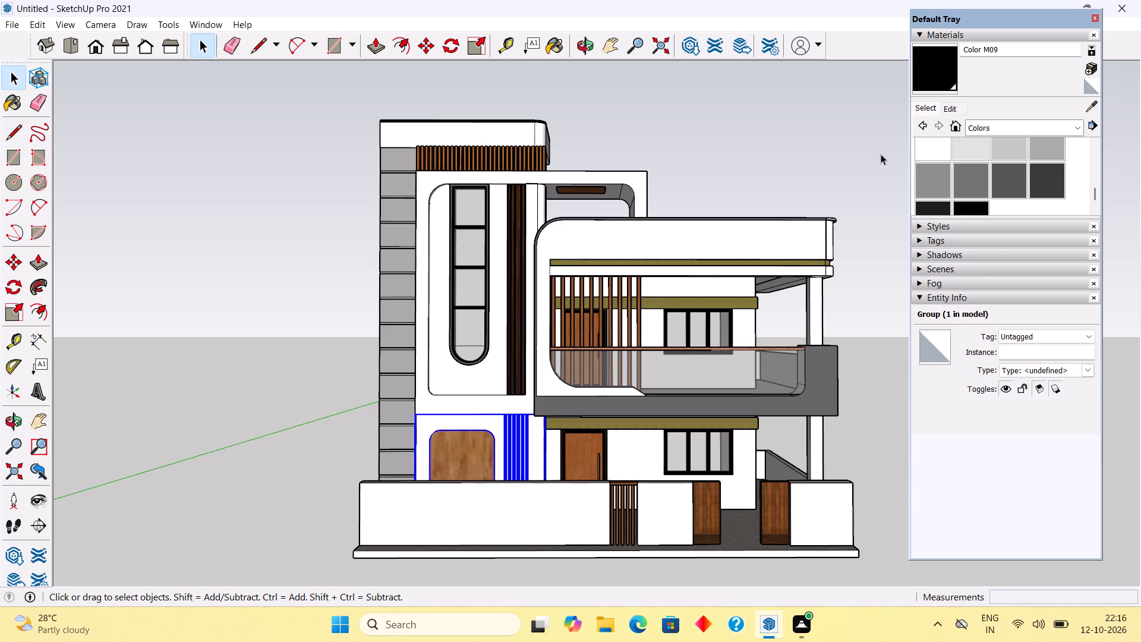
left_click(855, 151)
left_click(1098, 108)
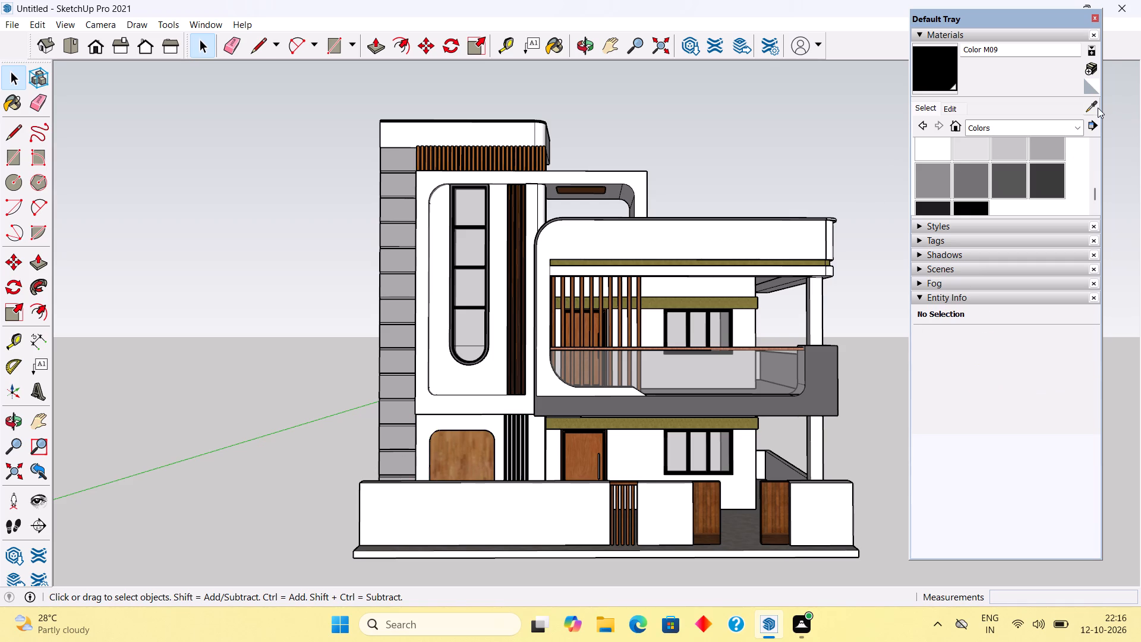
left_click(478, 457)
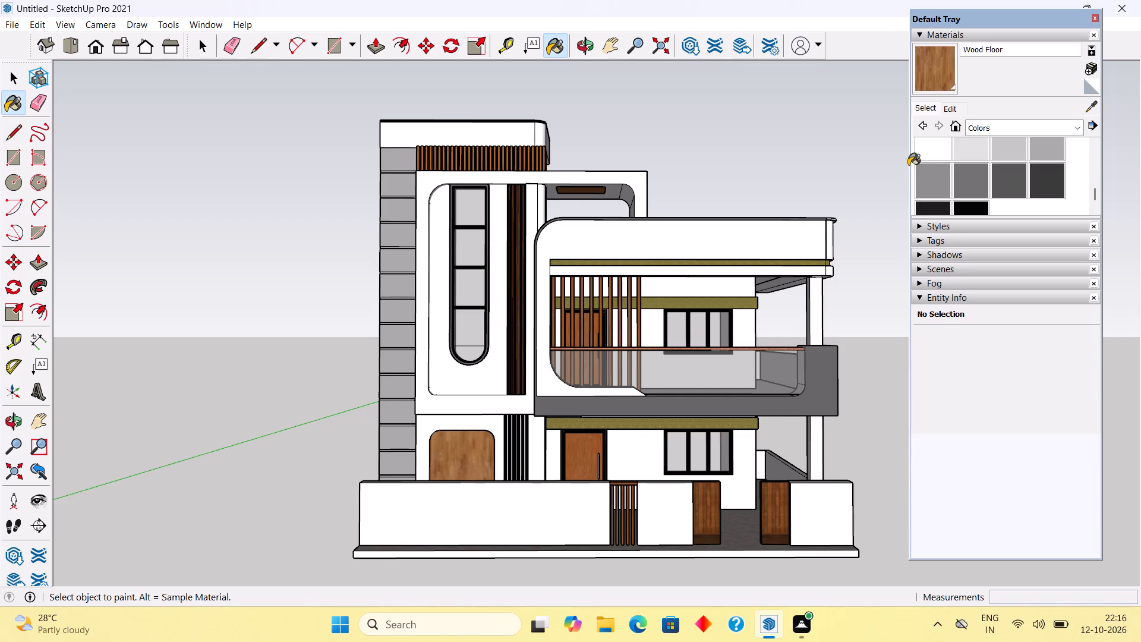
left_click(956, 111)
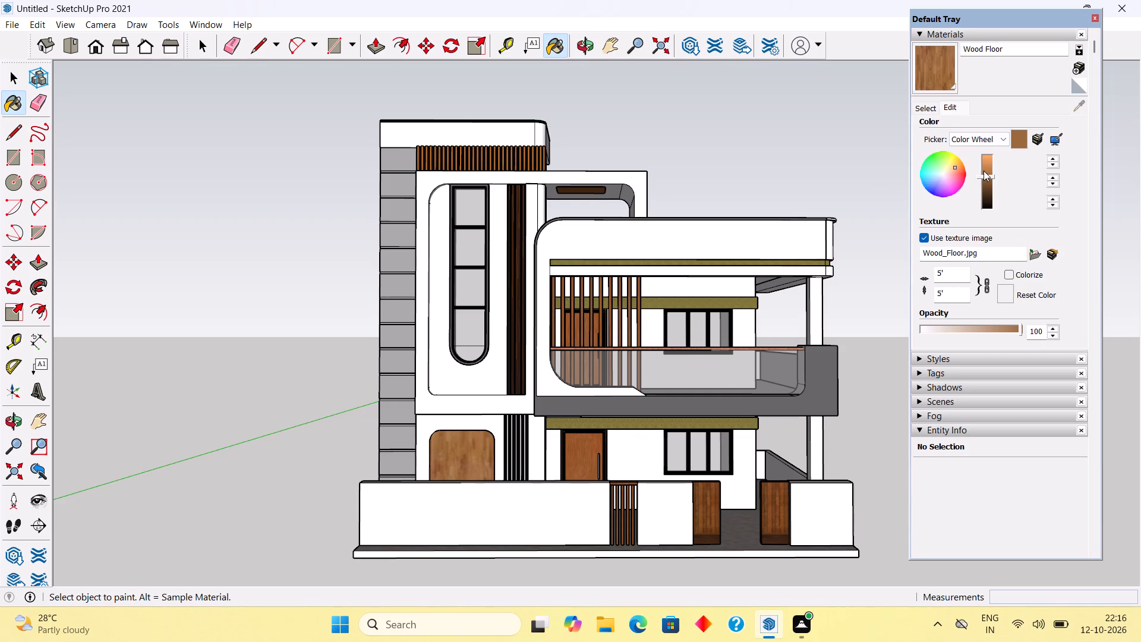
left_click_drag(984, 171, 988, 186)
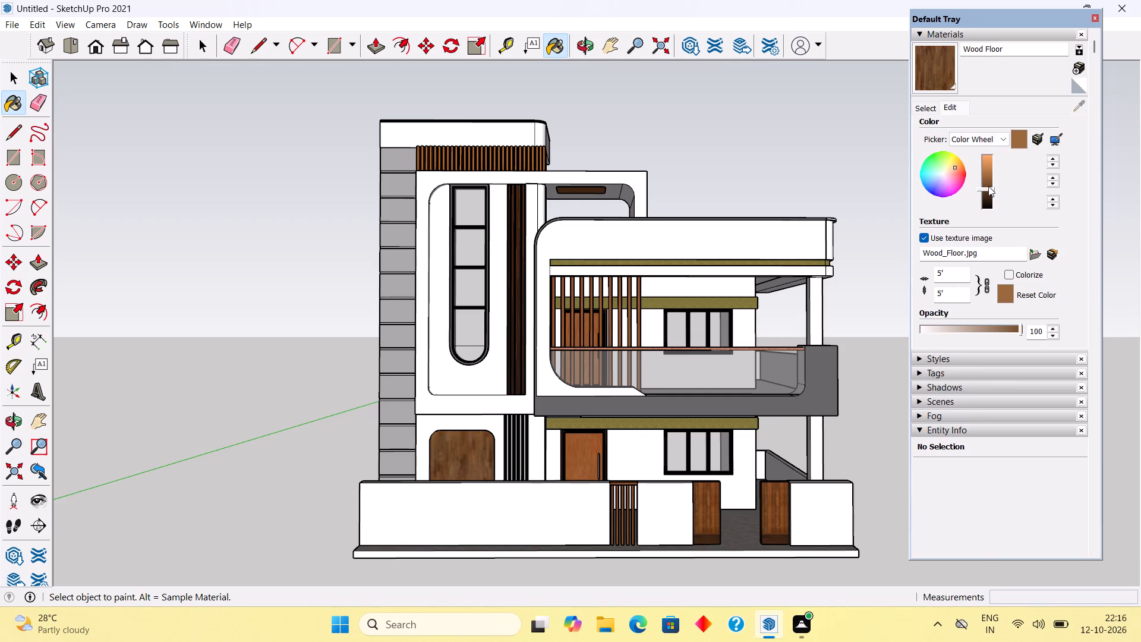
left_click_drag(988, 186, 988, 182)
left_click_drag(988, 182, 988, 185)
key("space")
left_click(825, 121)
key("space")
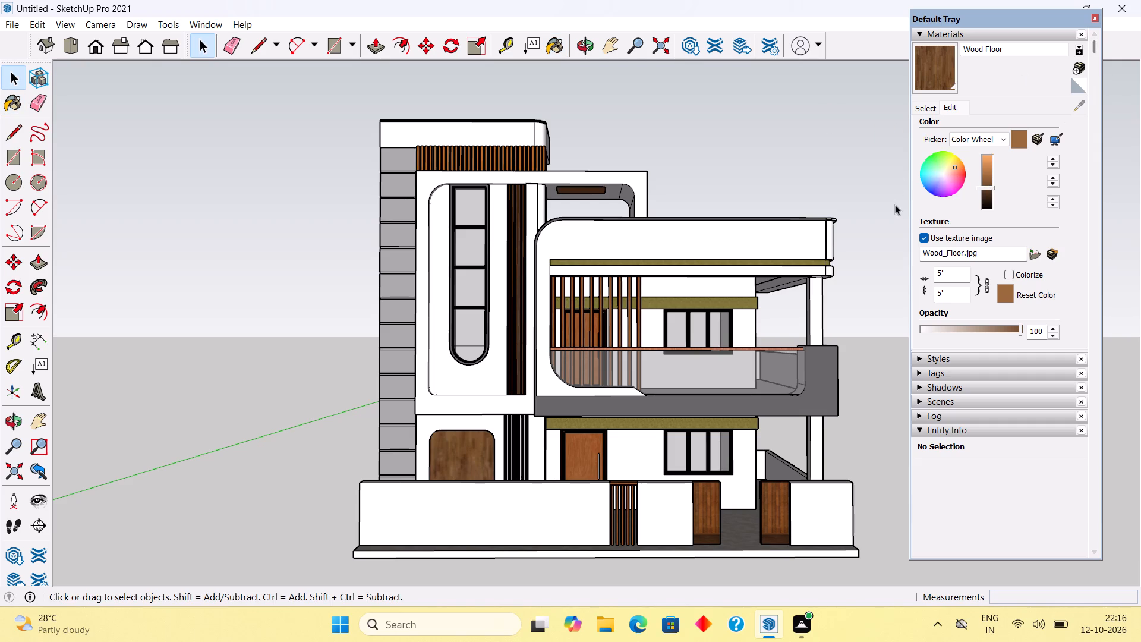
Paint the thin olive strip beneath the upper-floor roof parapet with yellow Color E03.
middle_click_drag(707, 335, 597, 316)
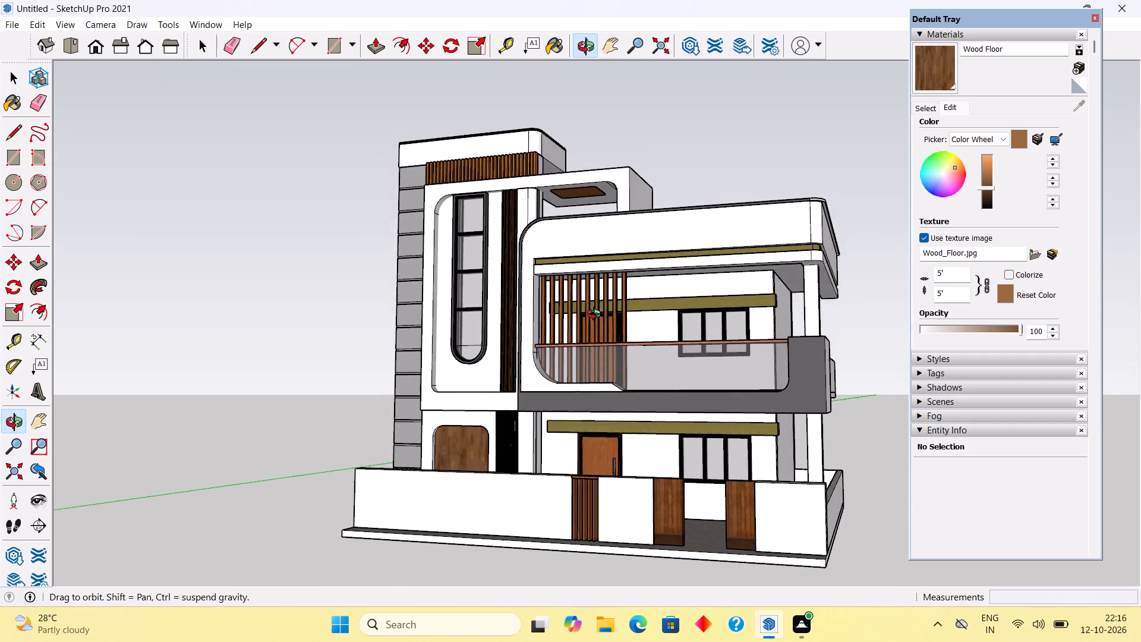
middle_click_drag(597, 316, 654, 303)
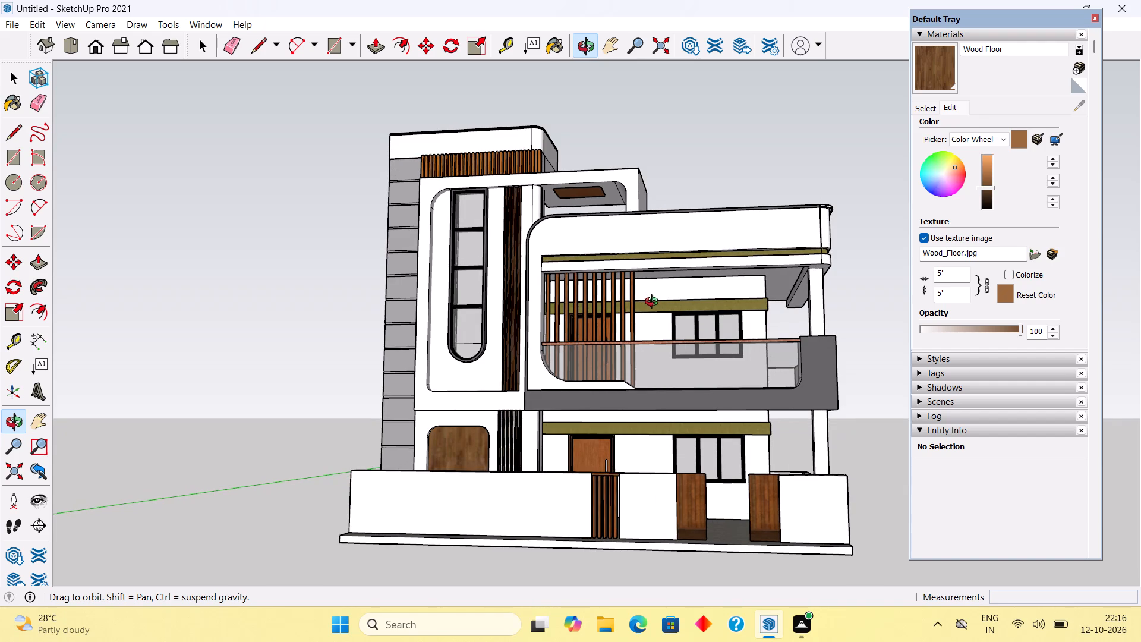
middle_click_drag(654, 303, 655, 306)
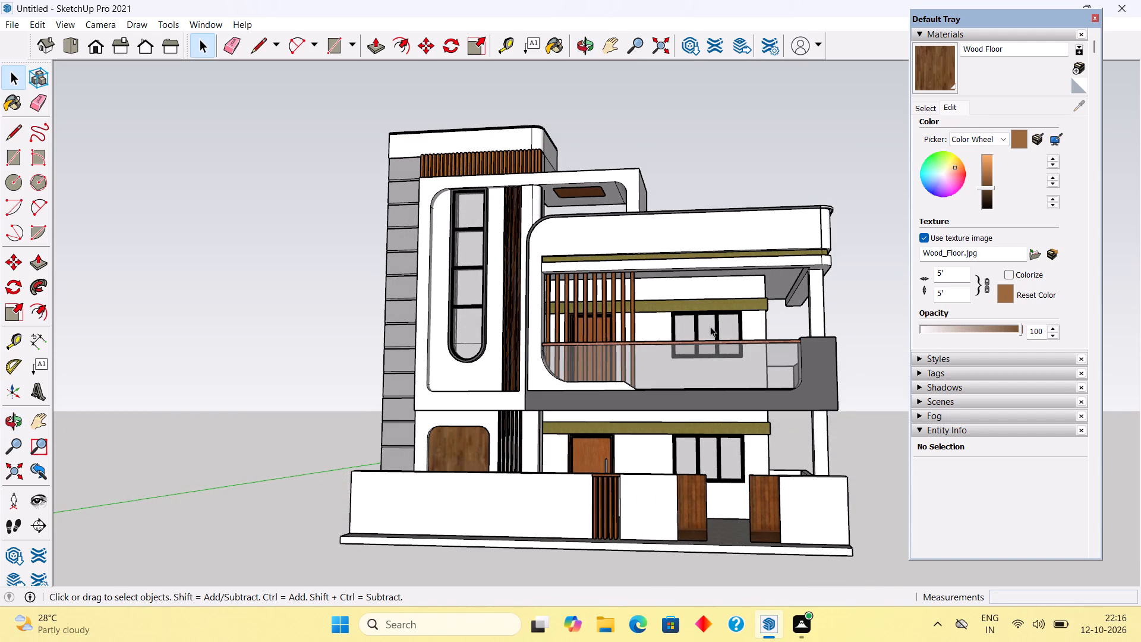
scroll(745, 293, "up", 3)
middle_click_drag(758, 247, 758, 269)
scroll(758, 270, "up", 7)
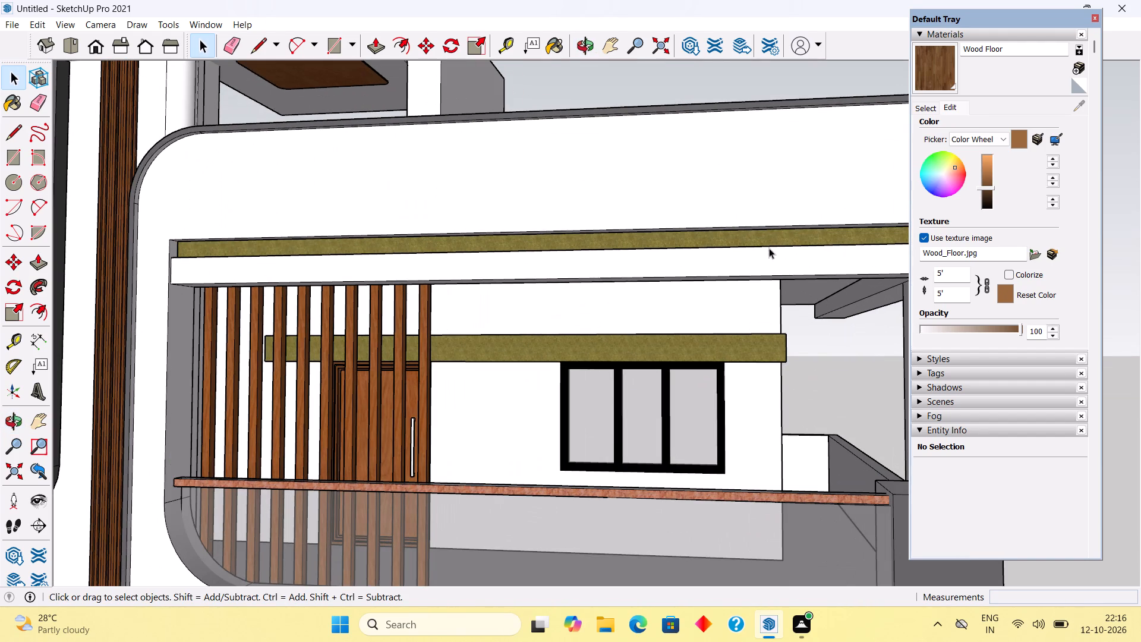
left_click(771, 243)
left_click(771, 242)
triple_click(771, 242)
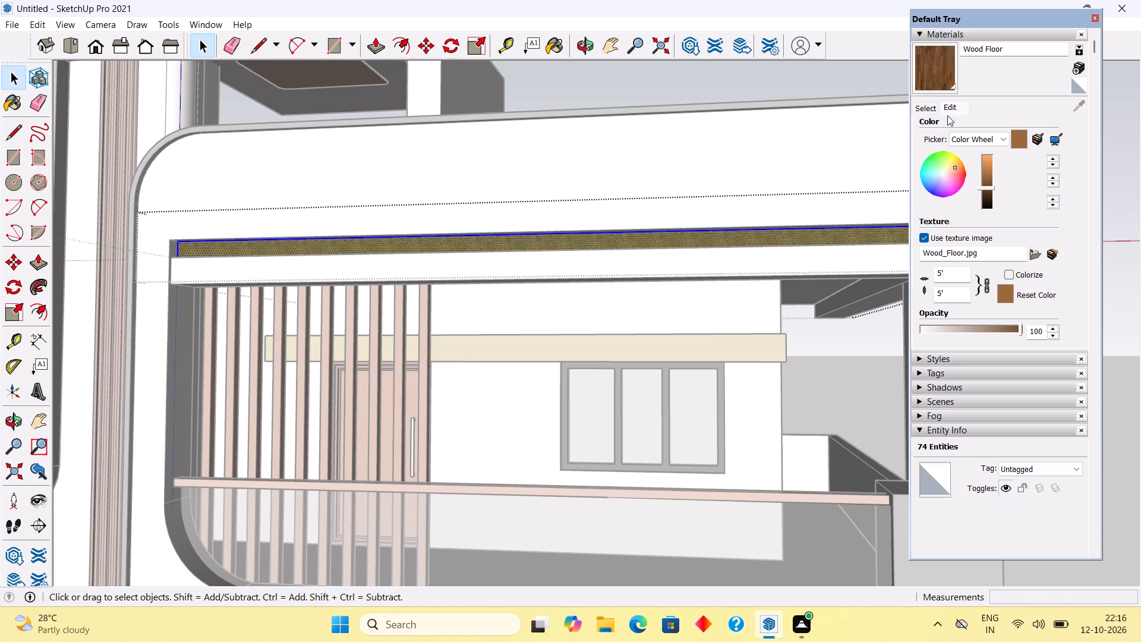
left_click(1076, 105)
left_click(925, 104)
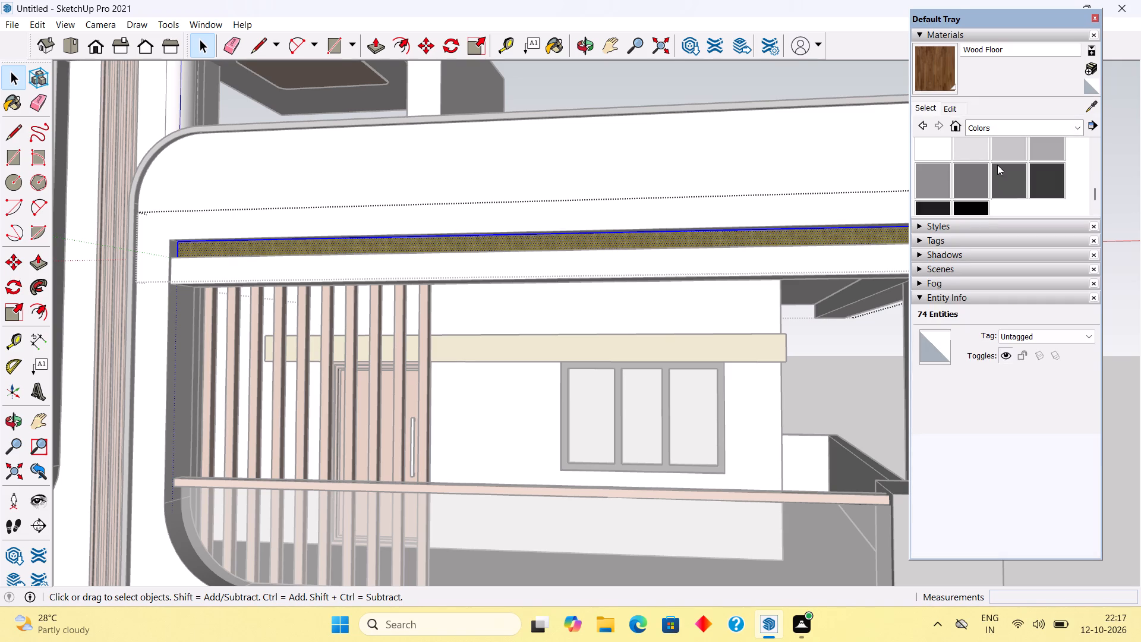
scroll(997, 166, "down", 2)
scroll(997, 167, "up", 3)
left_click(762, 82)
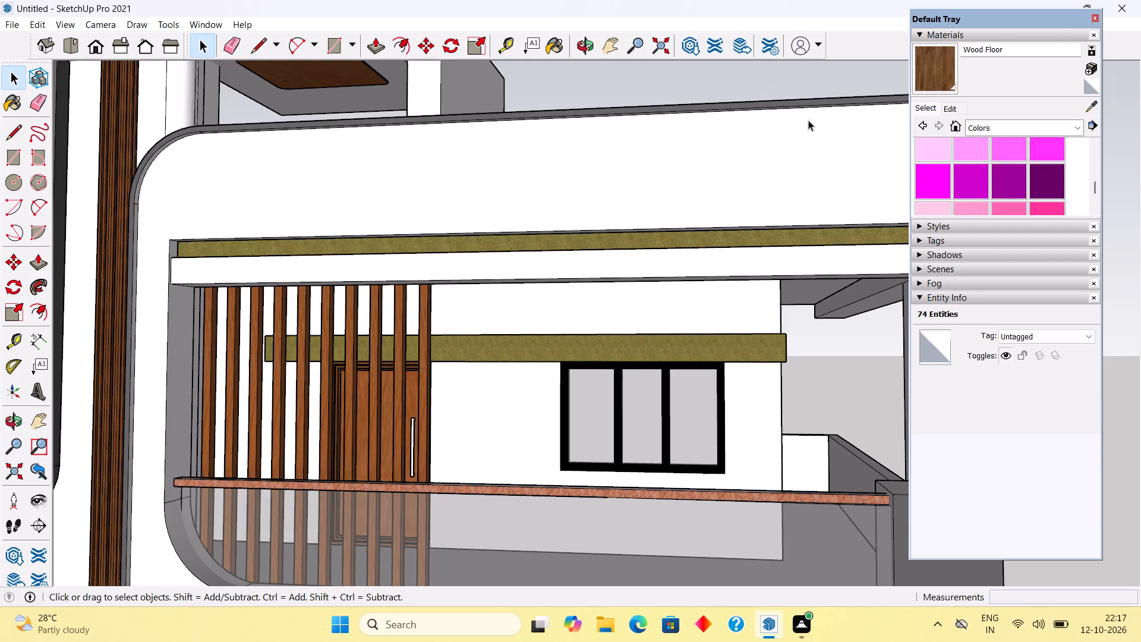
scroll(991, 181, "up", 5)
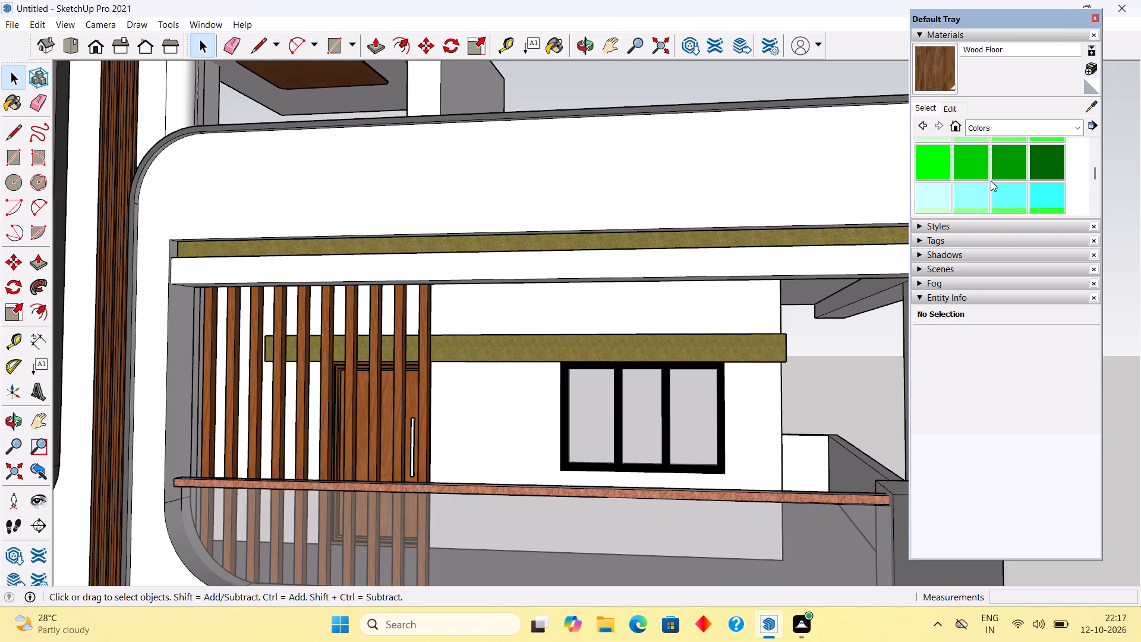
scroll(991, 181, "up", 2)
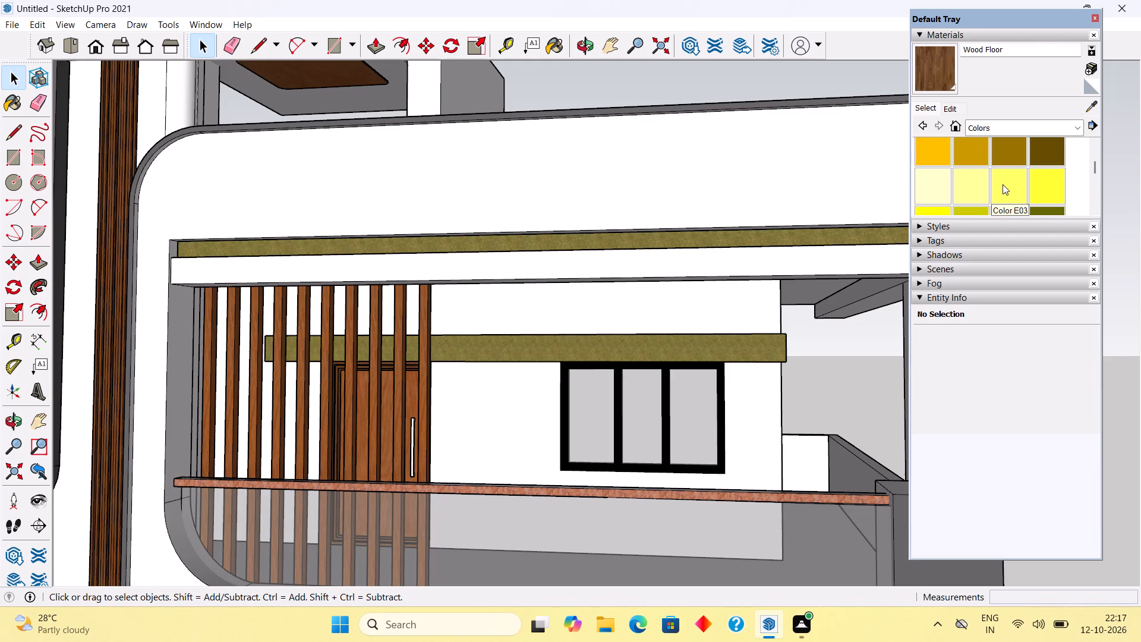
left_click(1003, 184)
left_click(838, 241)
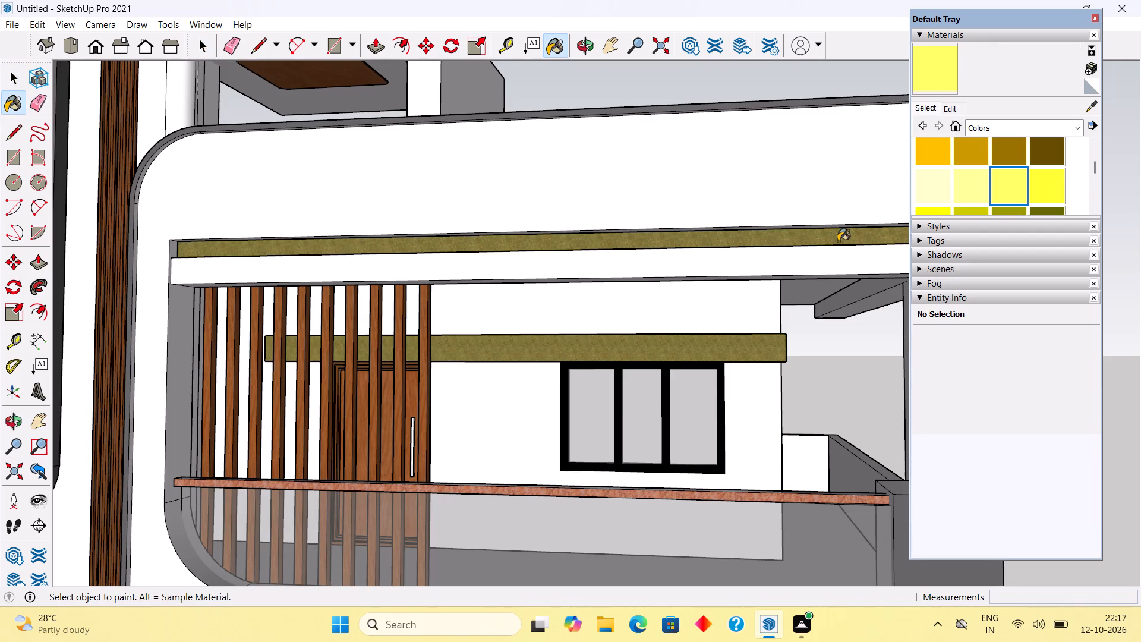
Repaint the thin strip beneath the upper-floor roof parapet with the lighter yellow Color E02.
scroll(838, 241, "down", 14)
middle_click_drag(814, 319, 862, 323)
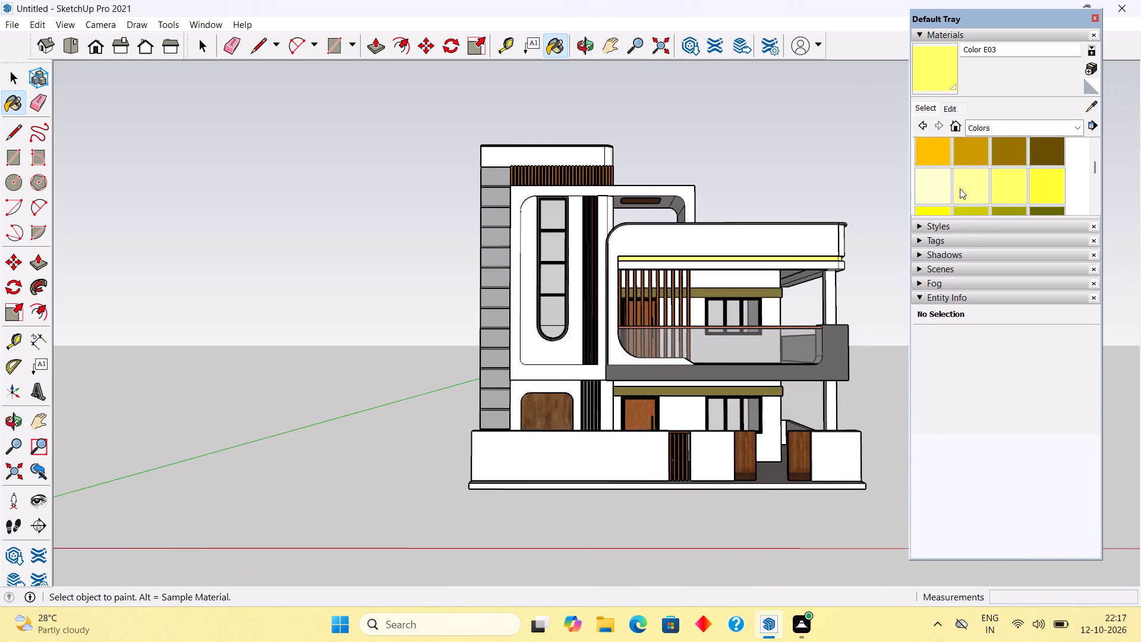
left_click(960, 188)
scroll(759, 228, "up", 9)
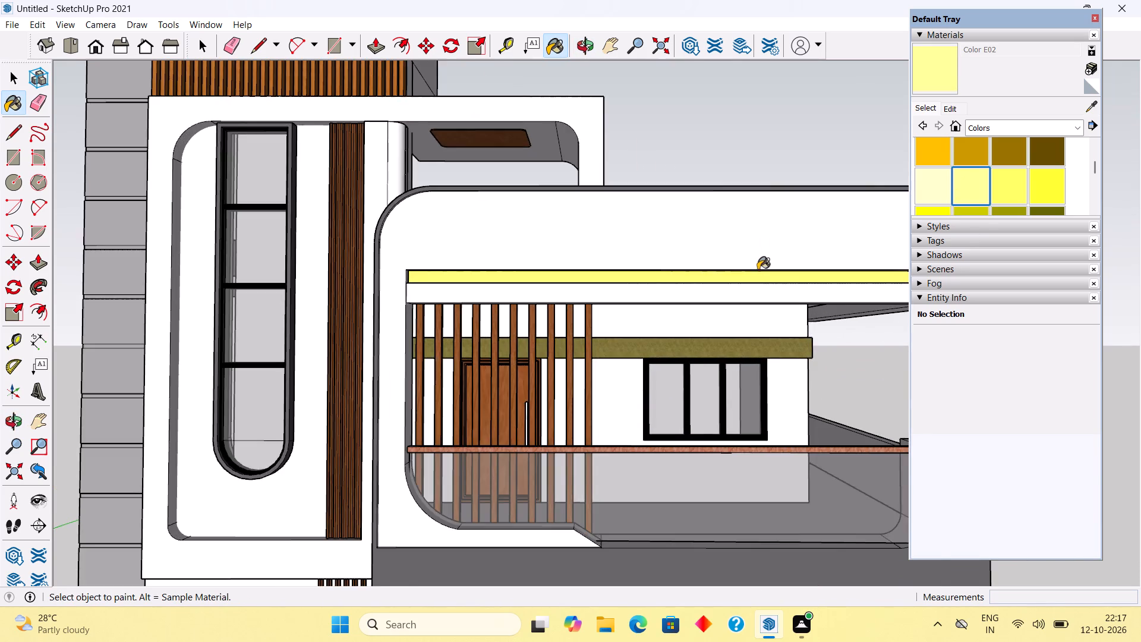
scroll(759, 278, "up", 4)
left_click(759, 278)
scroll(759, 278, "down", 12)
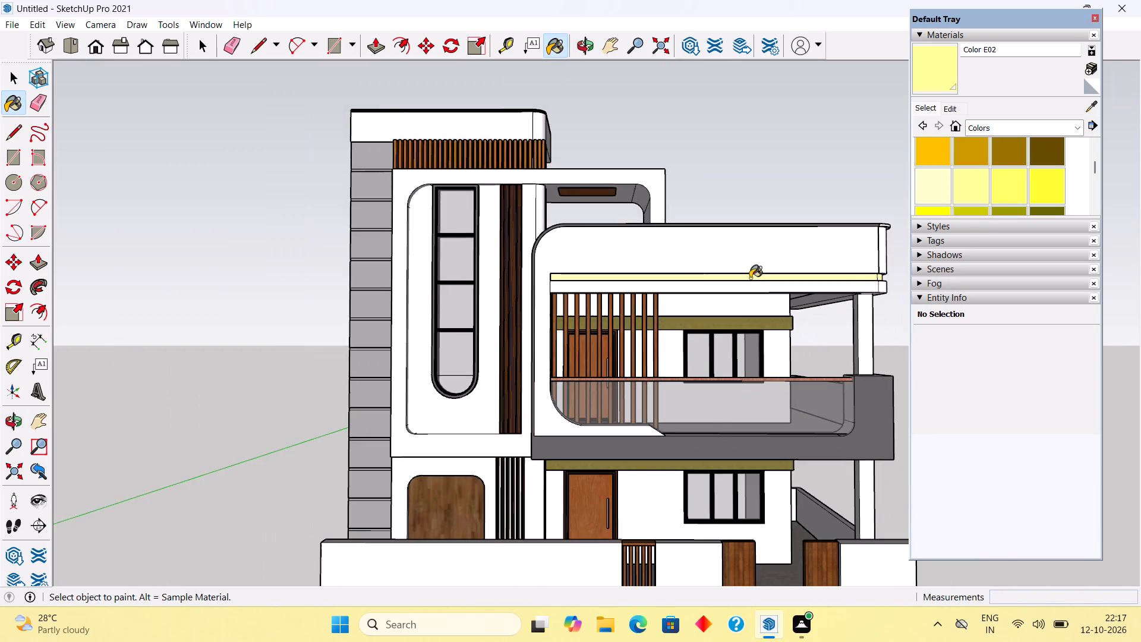
Repaint the thin strip beneath the upper-floor roof parapet with the pale cream Color E01.
middle_click_drag(412, 231, 404, 249)
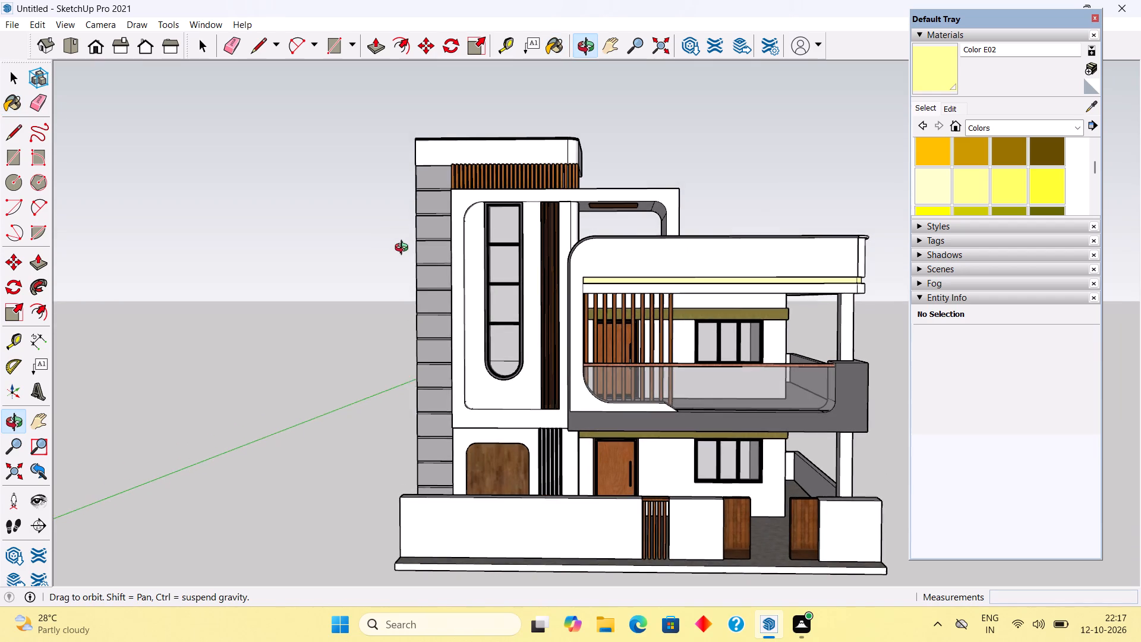
middle_click_drag(404, 249, 402, 237)
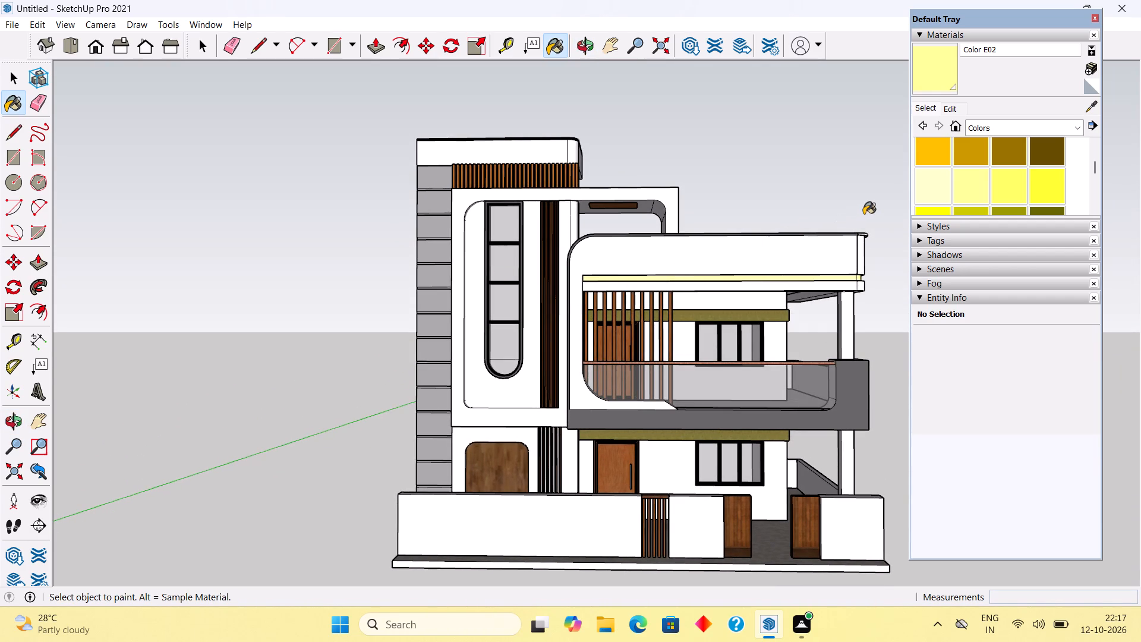
left_click(941, 190)
scroll(827, 283, "up", 3)
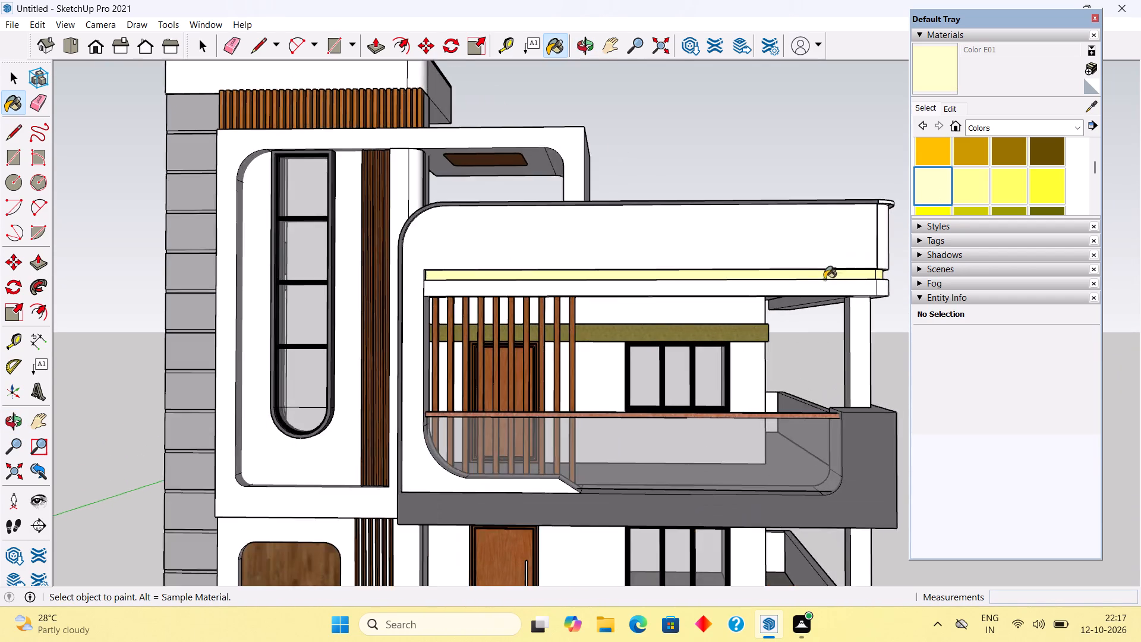
scroll(824, 279, "up", 7)
left_click(824, 270)
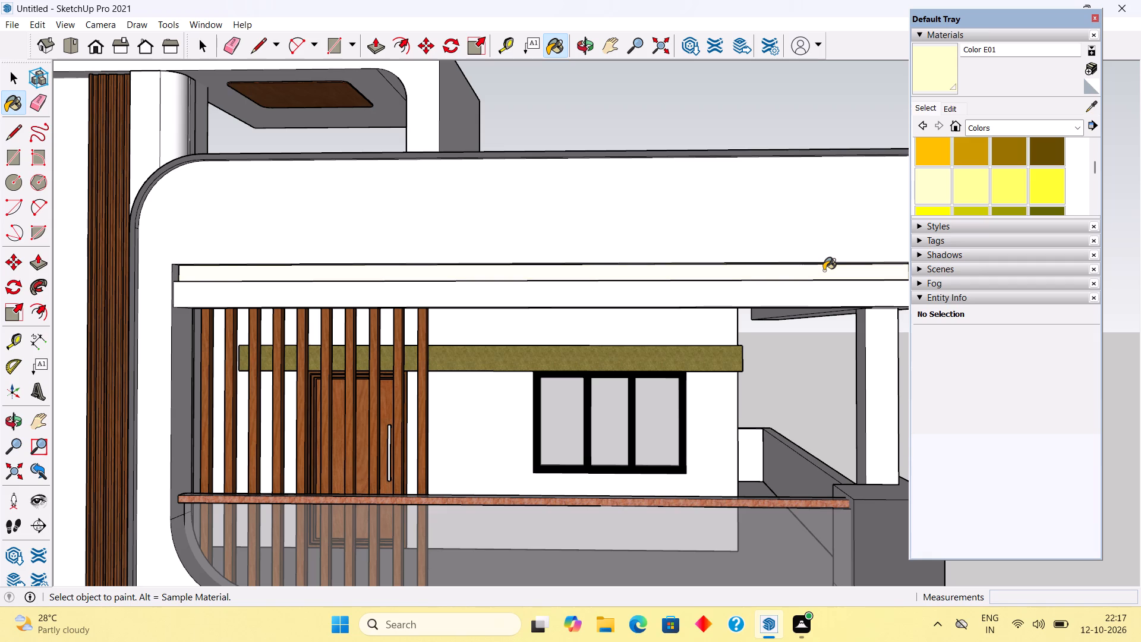
key("space")
left_click(665, 110)
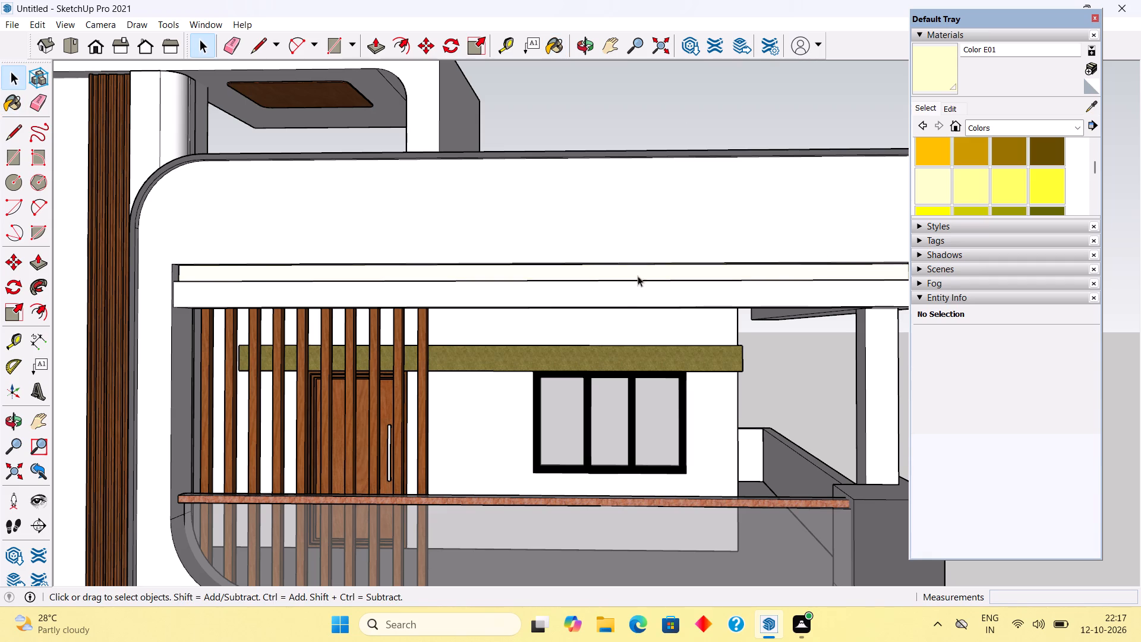
Draw a 2" line across the balcony frame's lower corner, splitting its thin vertical edge from the grey bottom band.
scroll(623, 293, "down", 9)
middle_click_drag(626, 317, 699, 351)
scroll(699, 351, "up", 2)
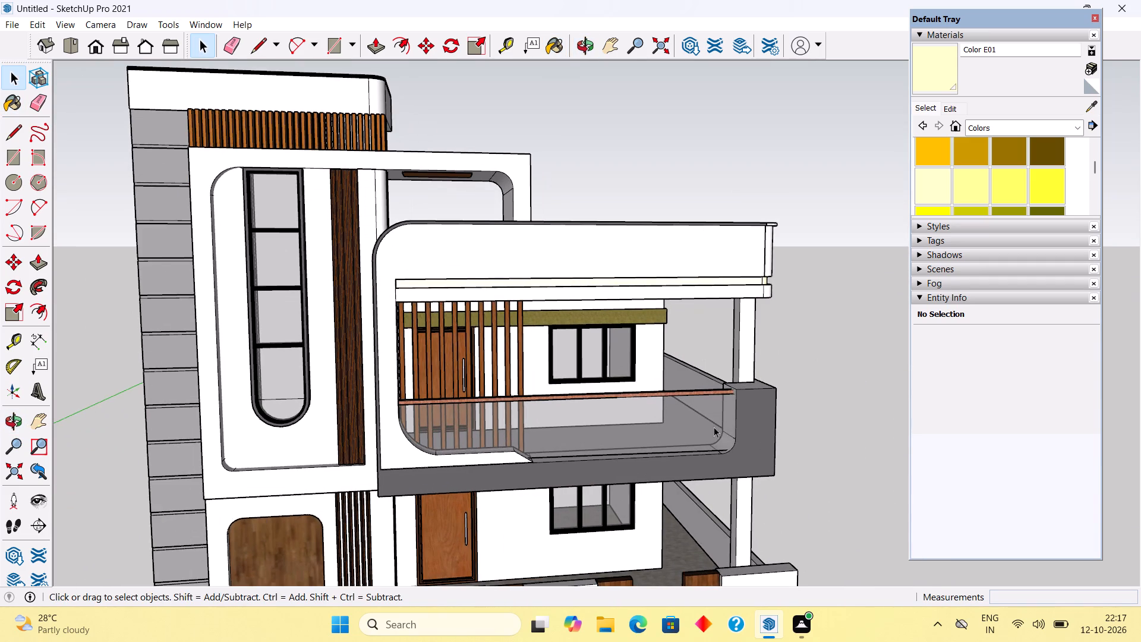
middle_click_drag(697, 431, 641, 421)
scroll(641, 421, "up", 2)
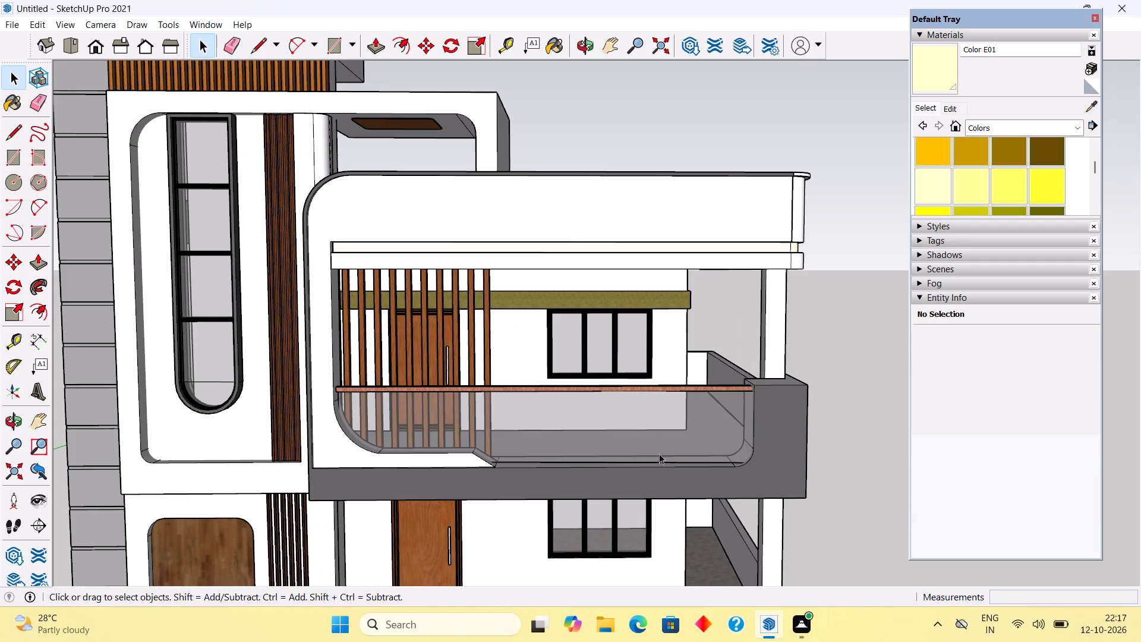
triple_click(748, 482)
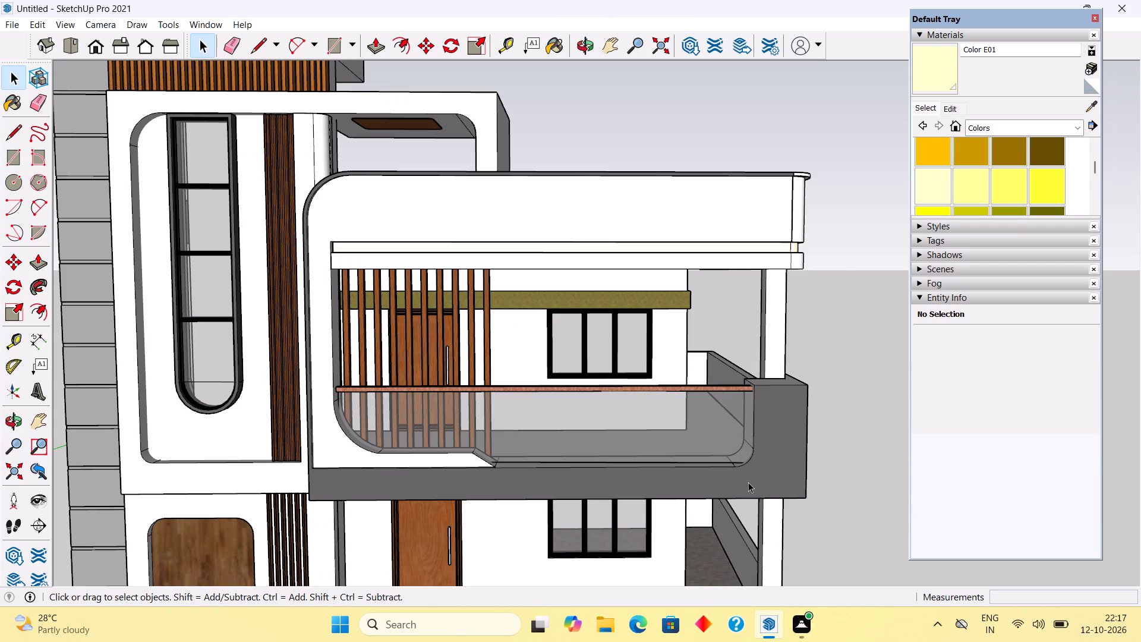
left_click(749, 482)
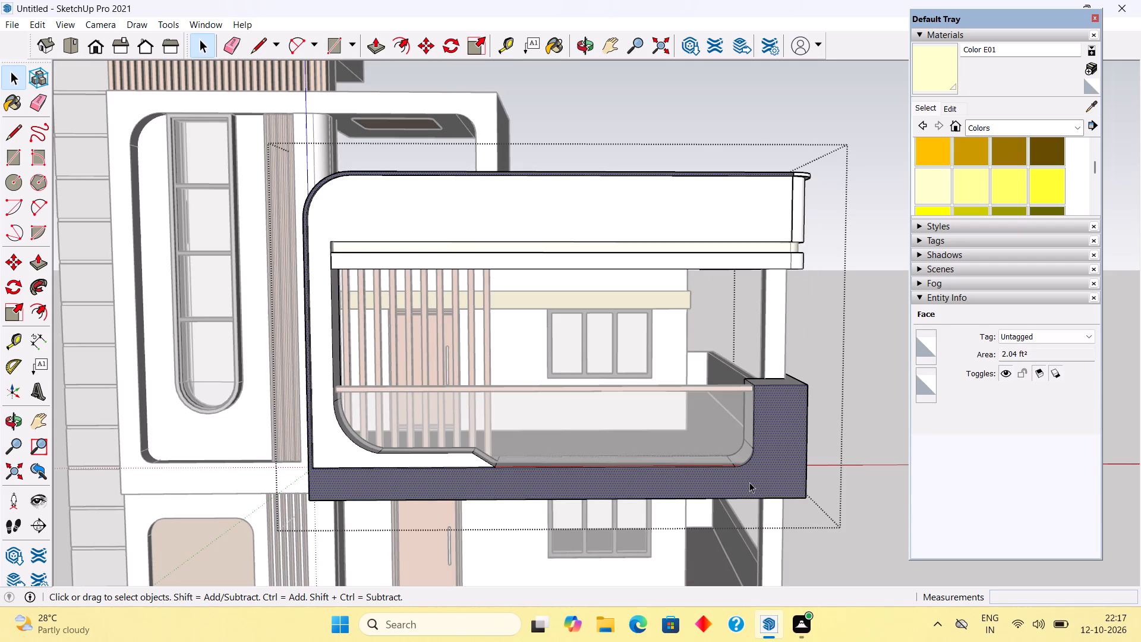
scroll(311, 499, "up", 9)
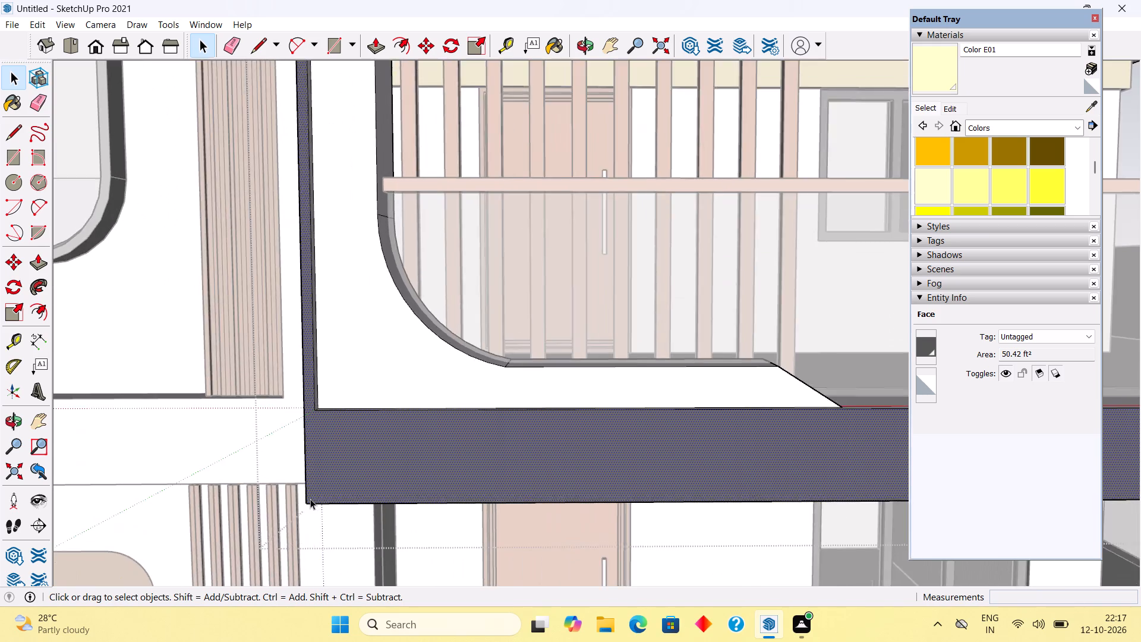
scroll(310, 499, "up", 8)
scroll(329, 447, "up", 3)
scroll(307, 329, "up", 4)
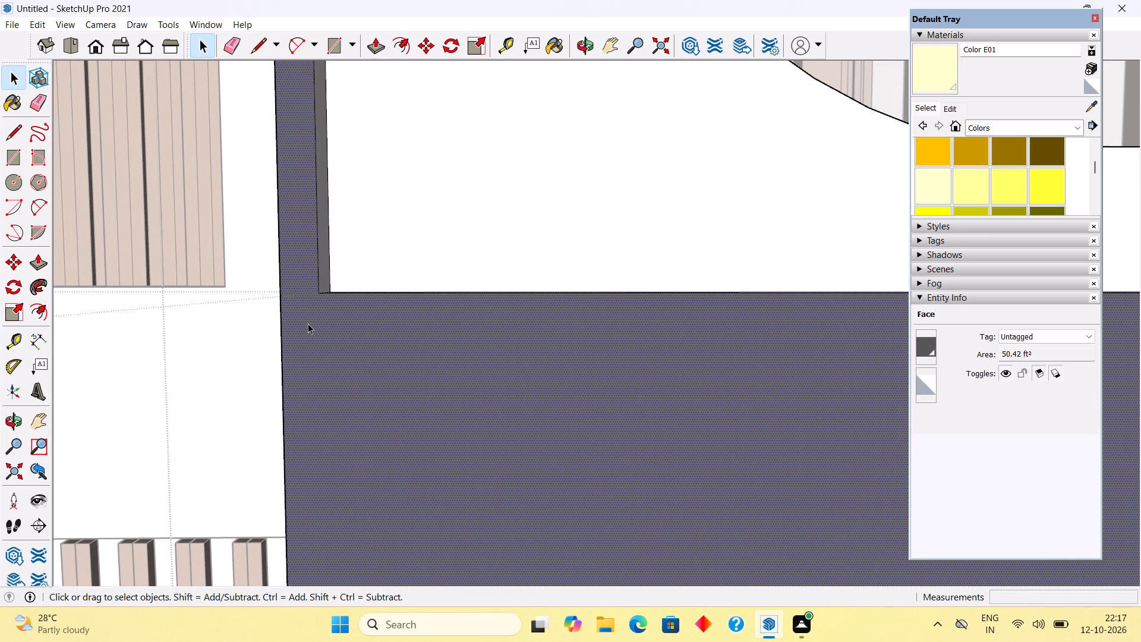
key("l")
left_click(315, 292)
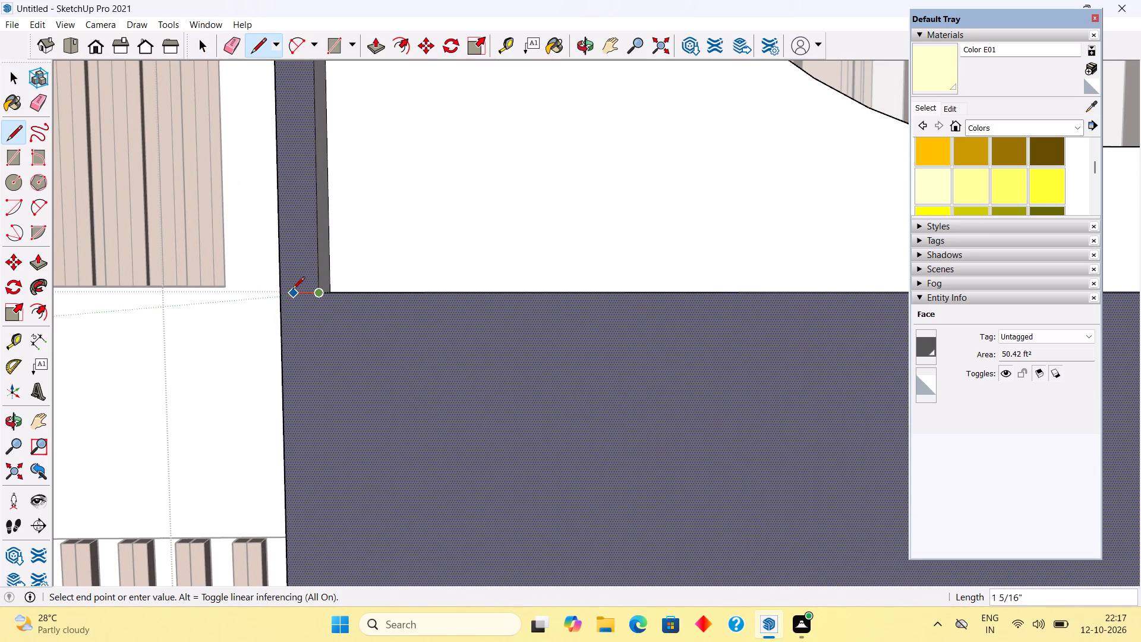
left_click(278, 290)
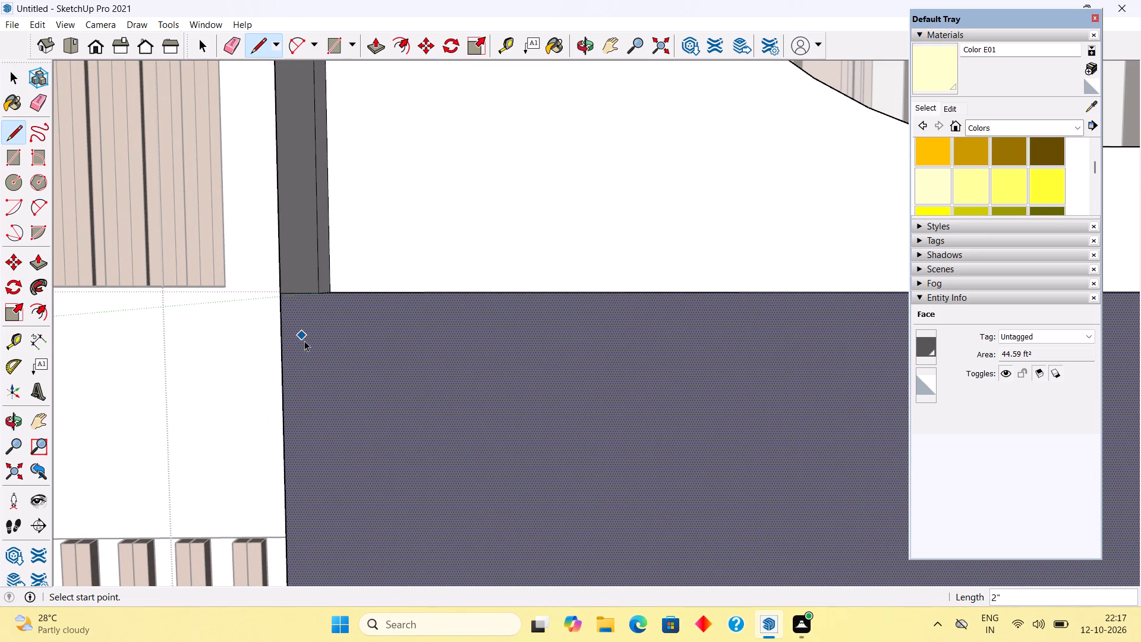
key("space")
Paint the balcony's separated front band and end pier face with brown Color D07.
left_click(364, 402)
scroll(364, 402, "down", 15)
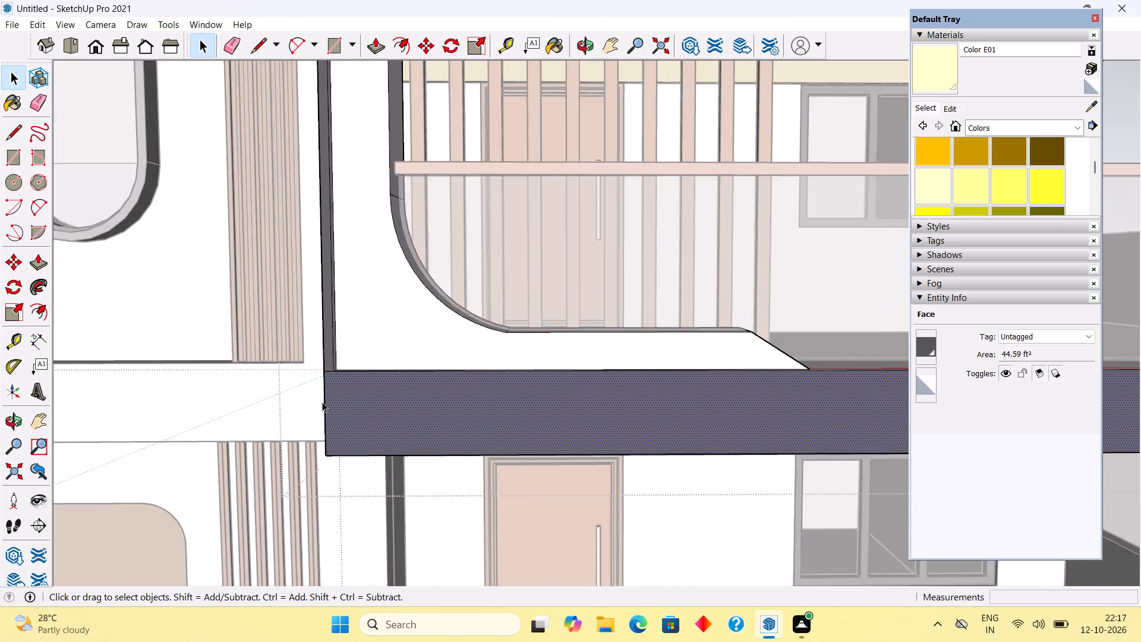
scroll(322, 402, "down", 14)
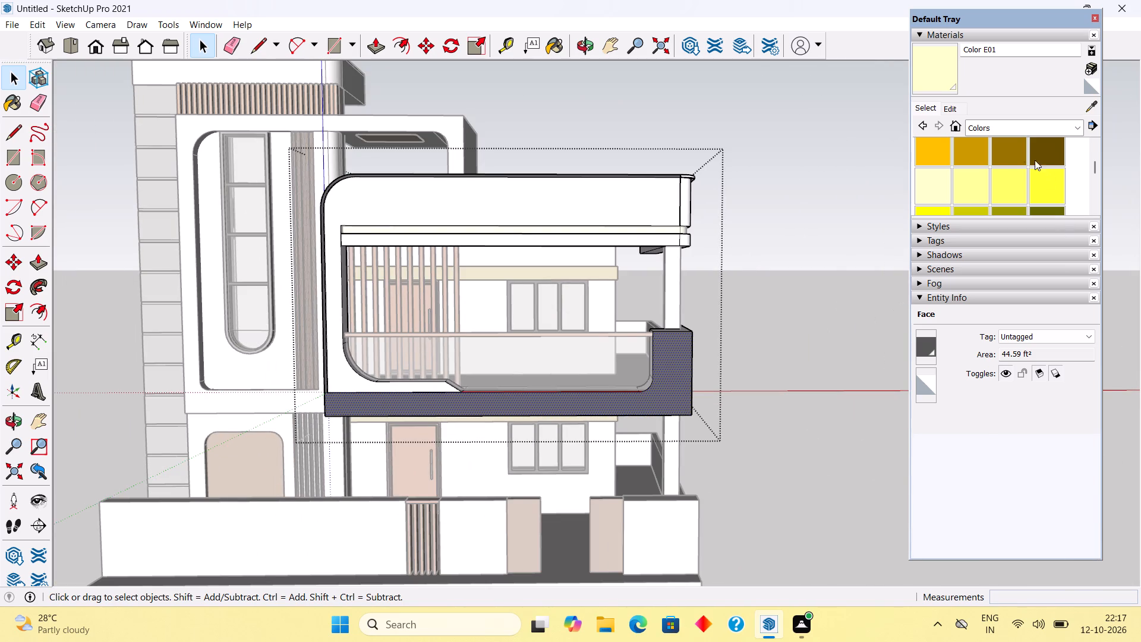
left_click(1023, 152)
left_click(658, 391)
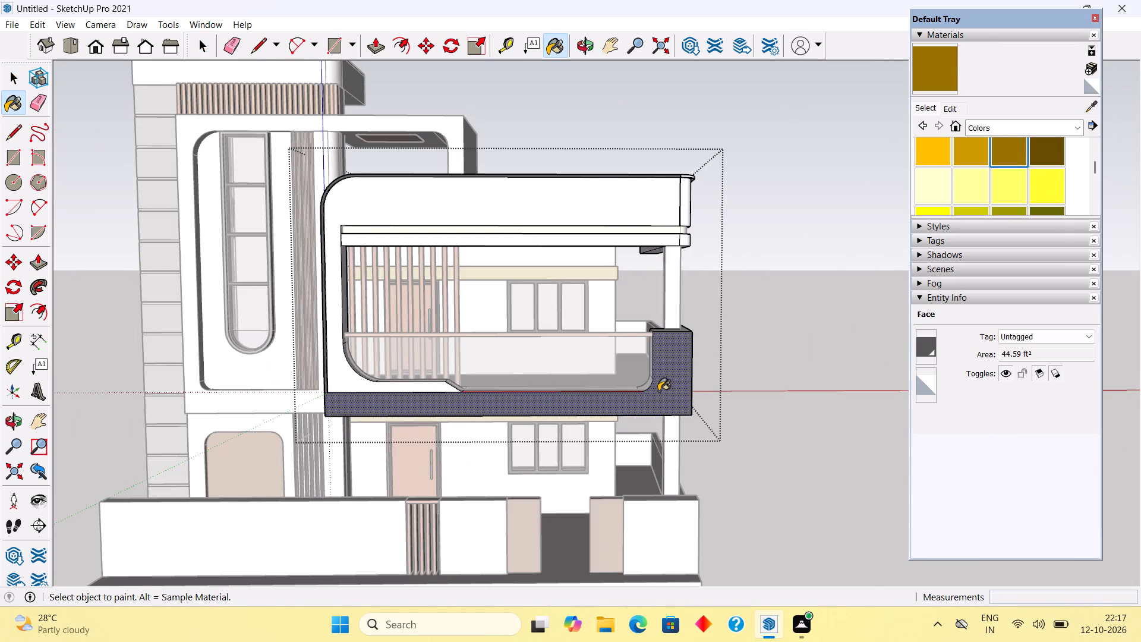
key("space")
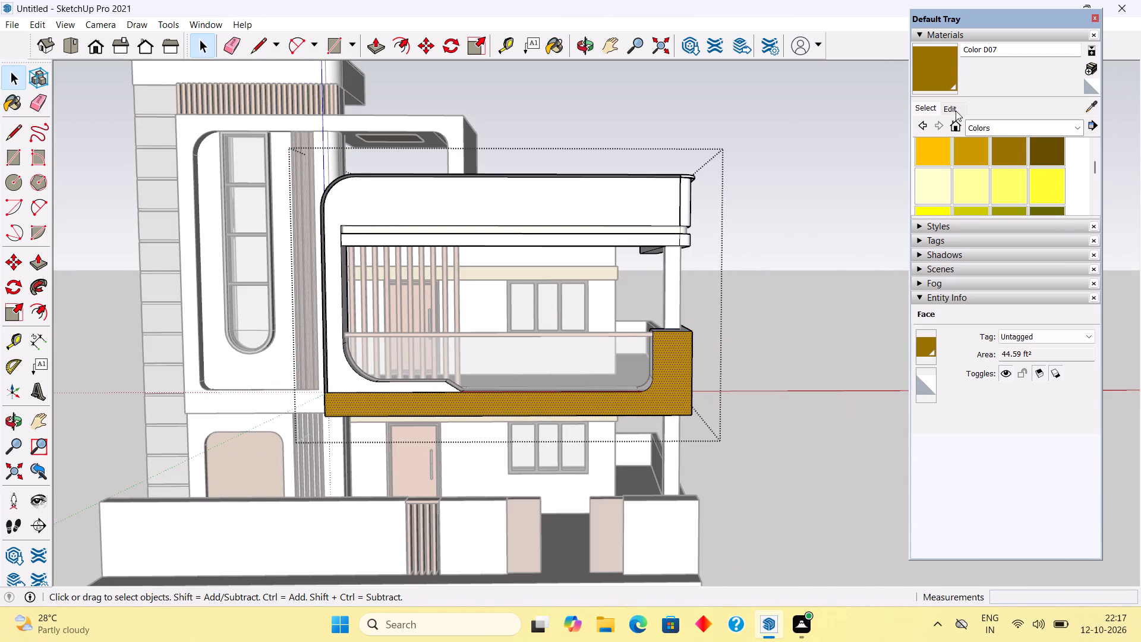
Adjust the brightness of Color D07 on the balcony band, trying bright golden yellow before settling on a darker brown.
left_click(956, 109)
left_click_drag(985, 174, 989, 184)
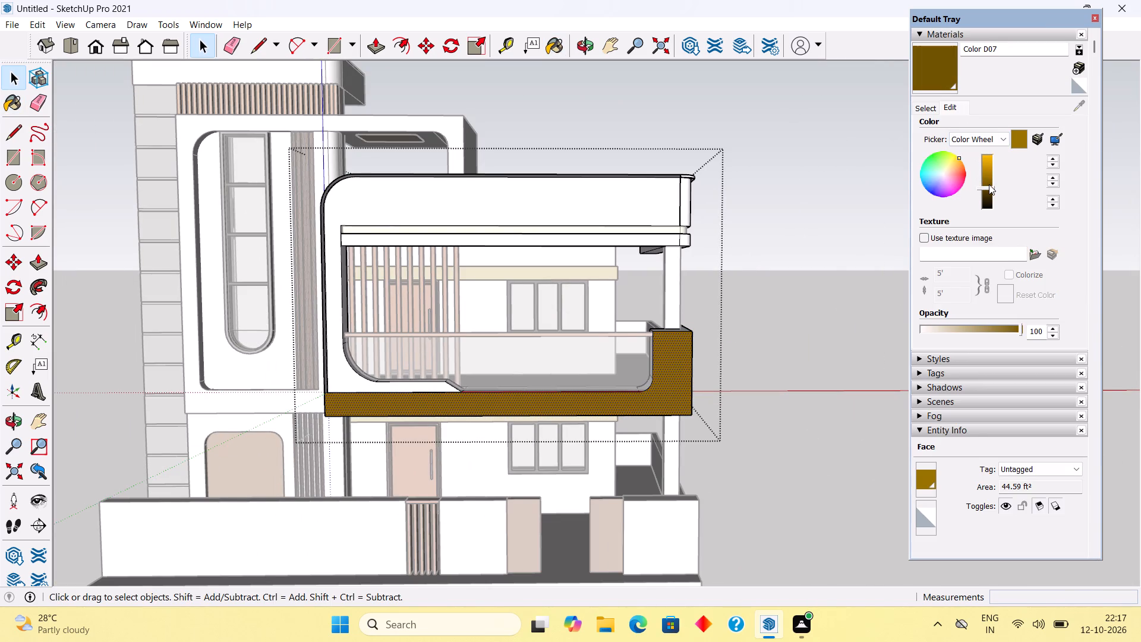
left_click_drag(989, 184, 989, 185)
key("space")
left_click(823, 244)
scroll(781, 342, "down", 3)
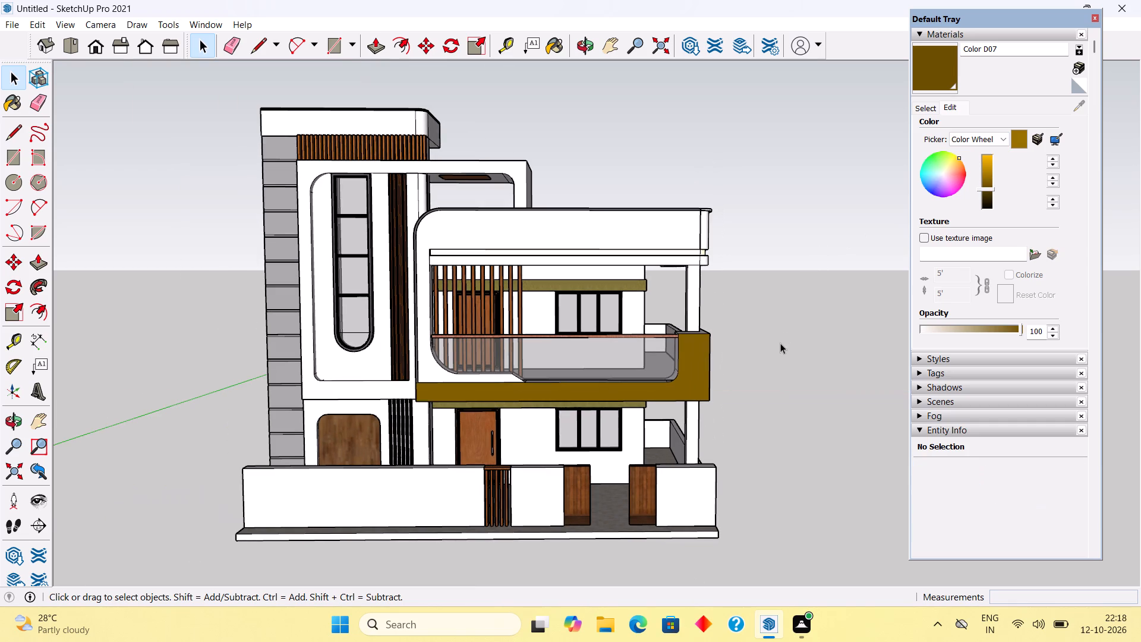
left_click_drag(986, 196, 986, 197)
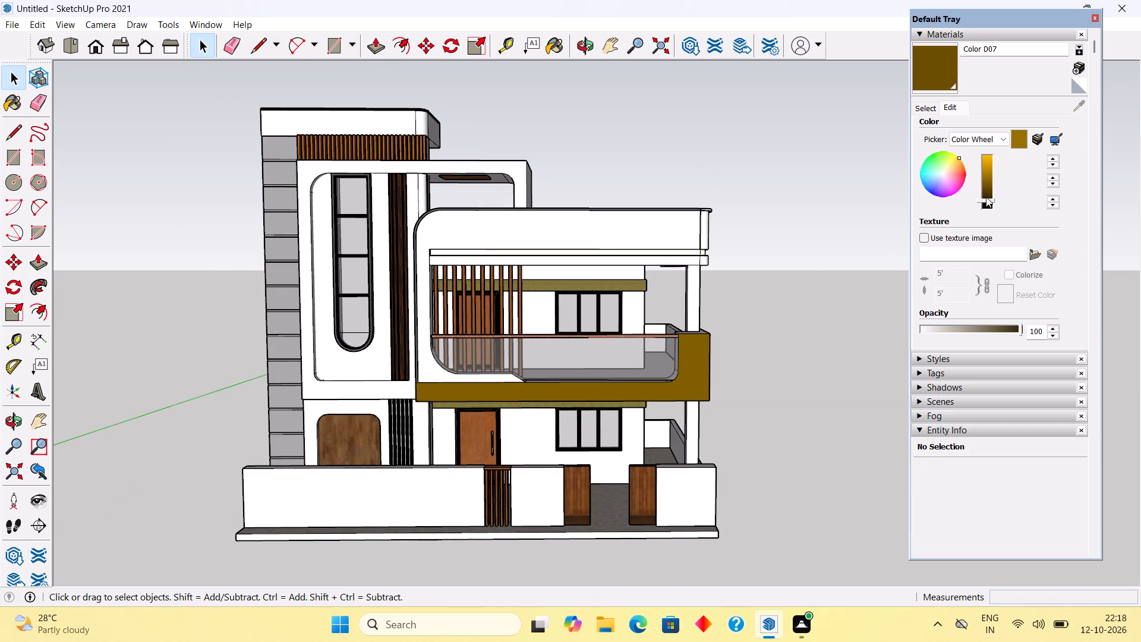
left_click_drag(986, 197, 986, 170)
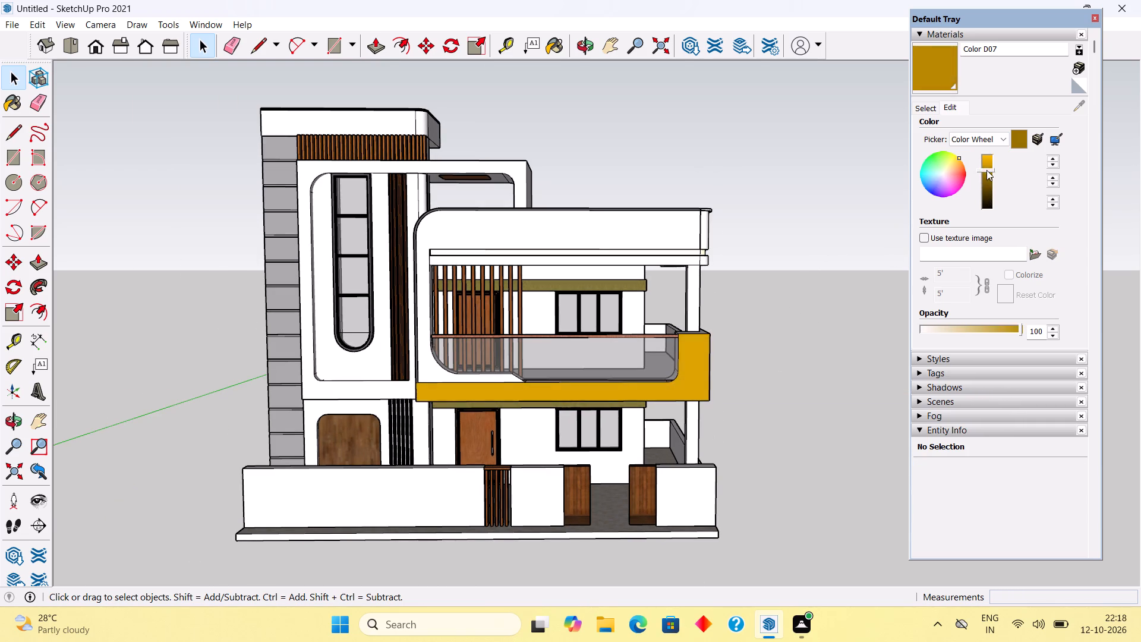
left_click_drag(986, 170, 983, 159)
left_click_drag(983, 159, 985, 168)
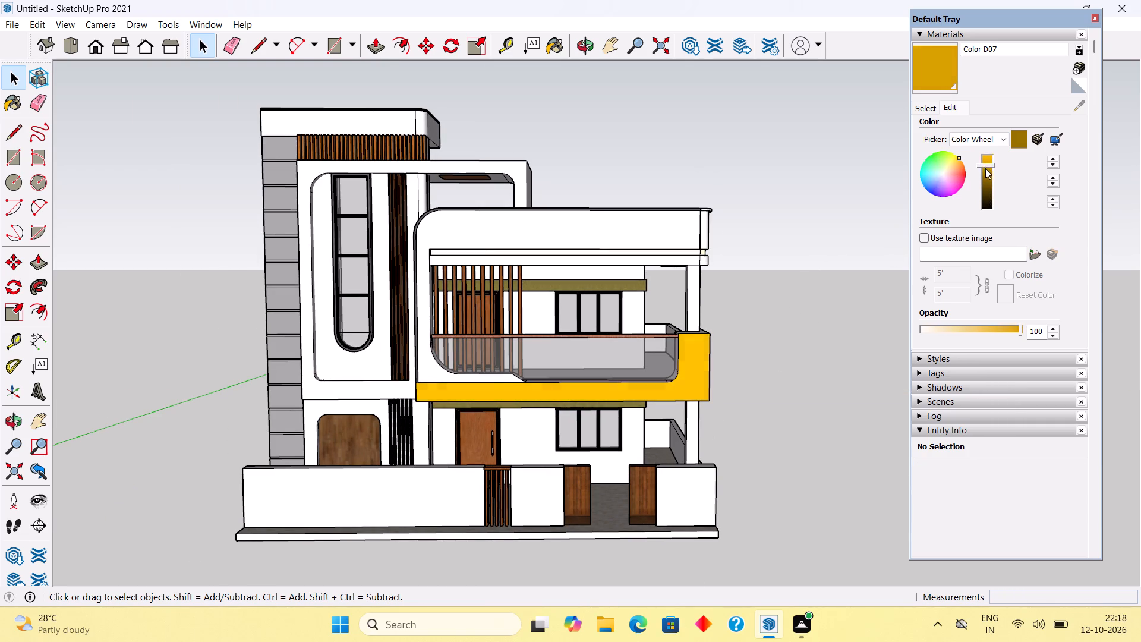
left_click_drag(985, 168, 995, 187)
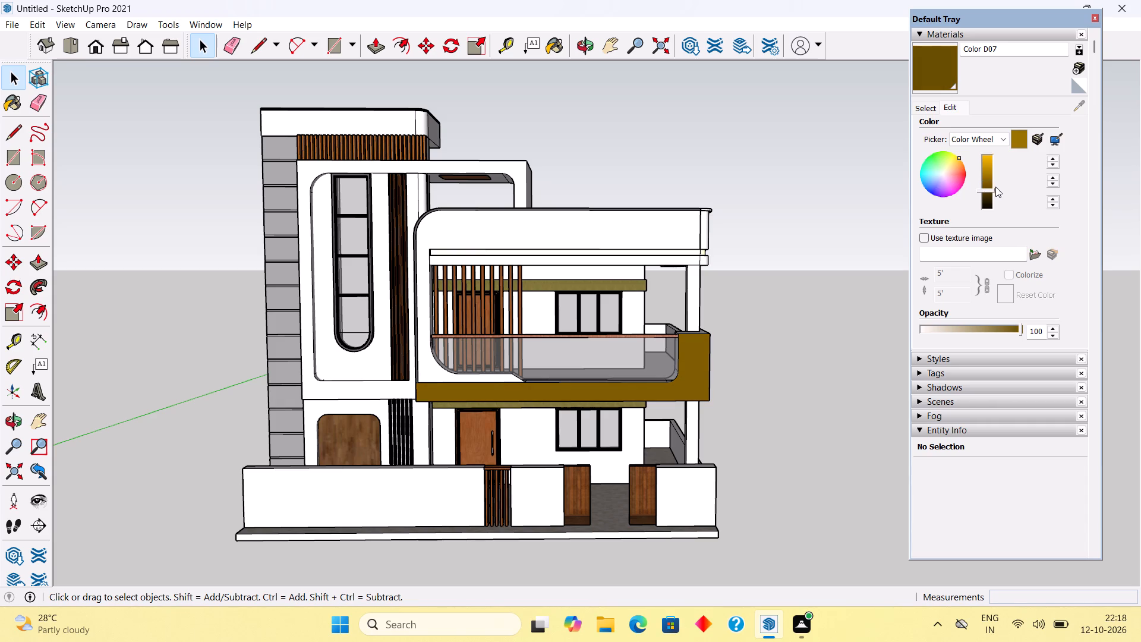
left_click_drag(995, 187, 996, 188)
Undo the Color D07 brightness edits and brown paint on the balcony's front band and end pier, and leave the group.
key("ctrl+z")
key("ctrl+z")
left_click(790, 299)
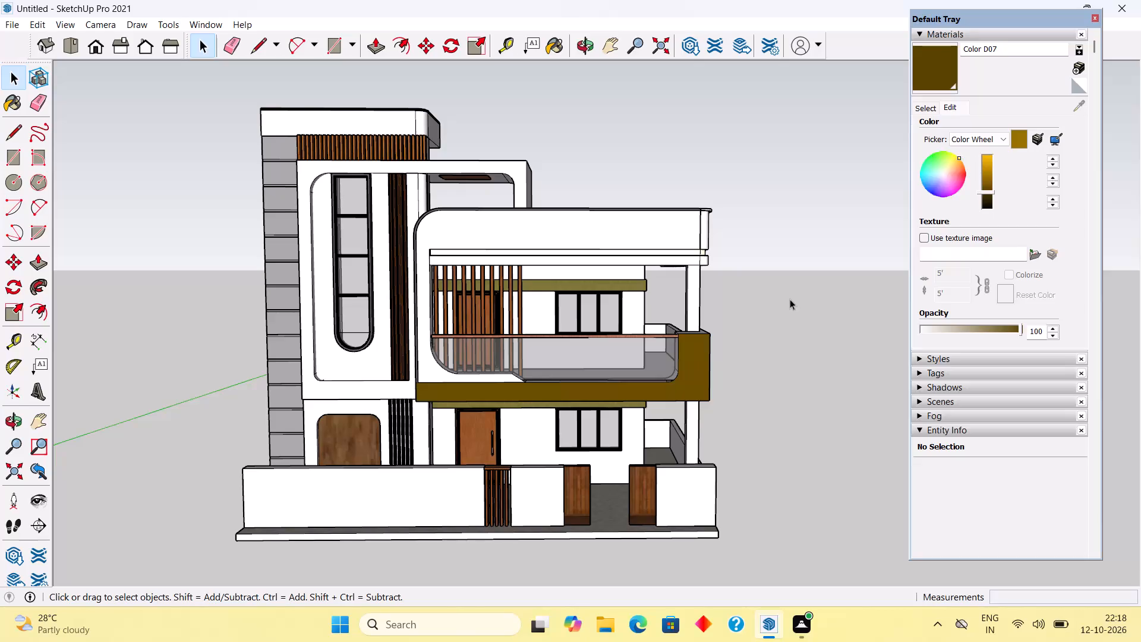
key("ctrl+z")
key("ctrl+z")
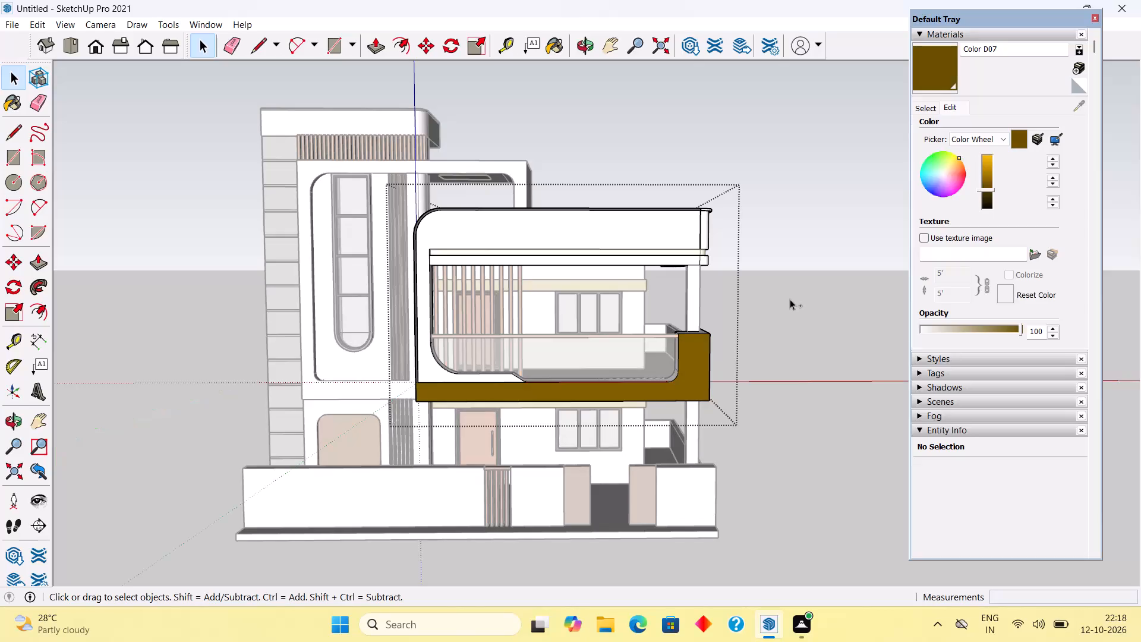
key("ctrl+z")
key("ctrl+z")
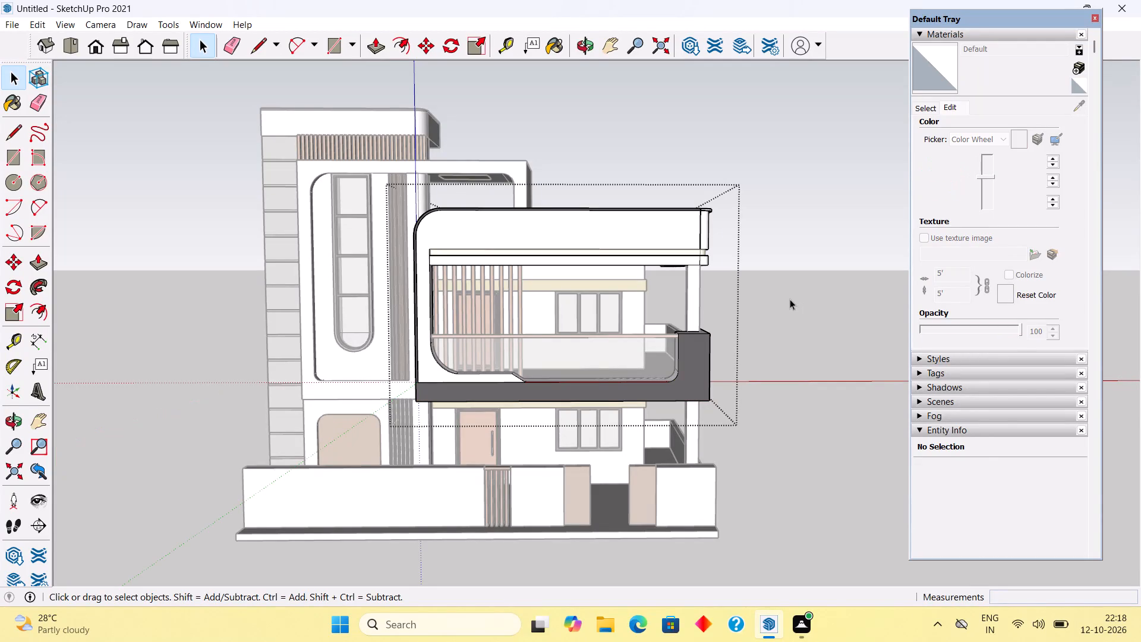
key("space")
left_click(790, 299)
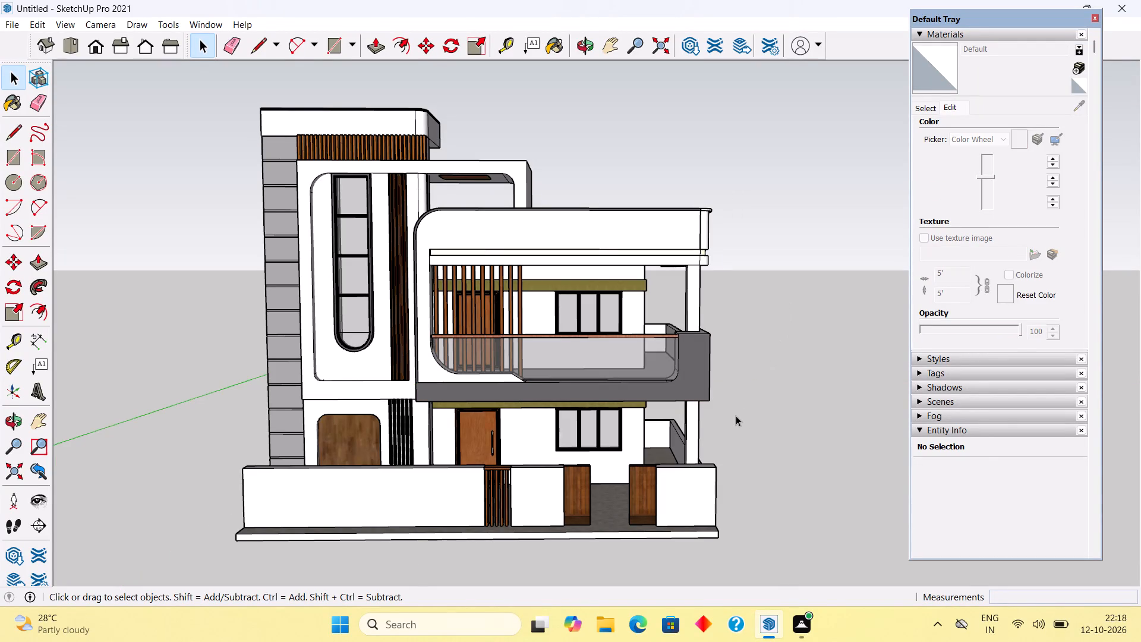
Paint the rounded corner and side edge of the upper-floor parapet coping with dark grey Color M06, sampled from its front edge.
middle_click_drag(709, 264, 693, 268)
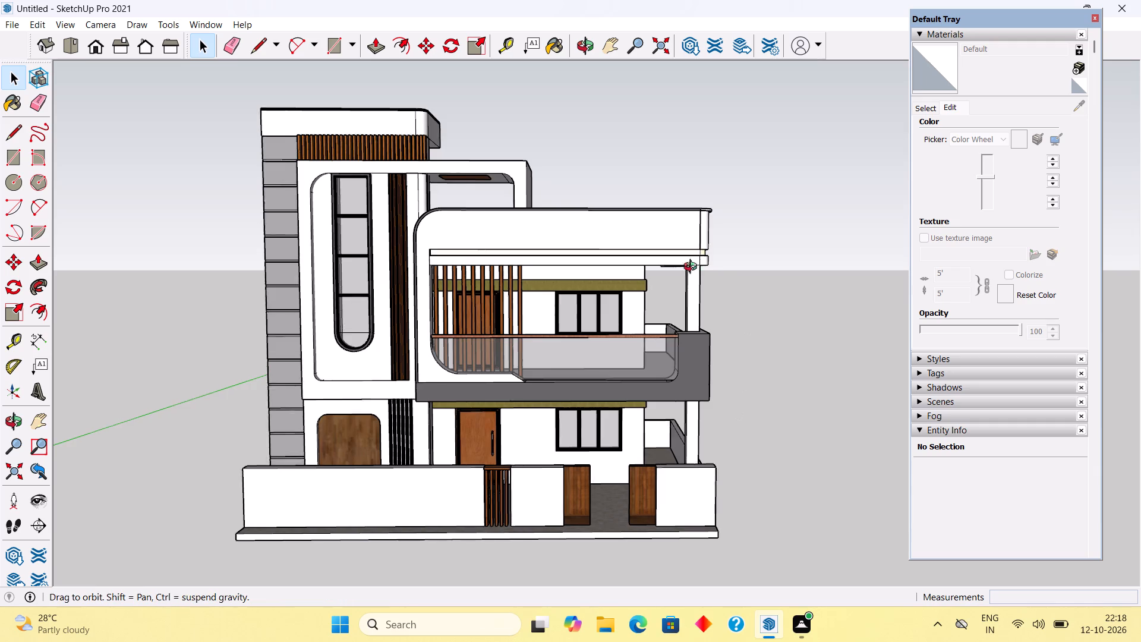
middle_click_drag(693, 268, 396, 389)
scroll(672, 241, "up", 16)
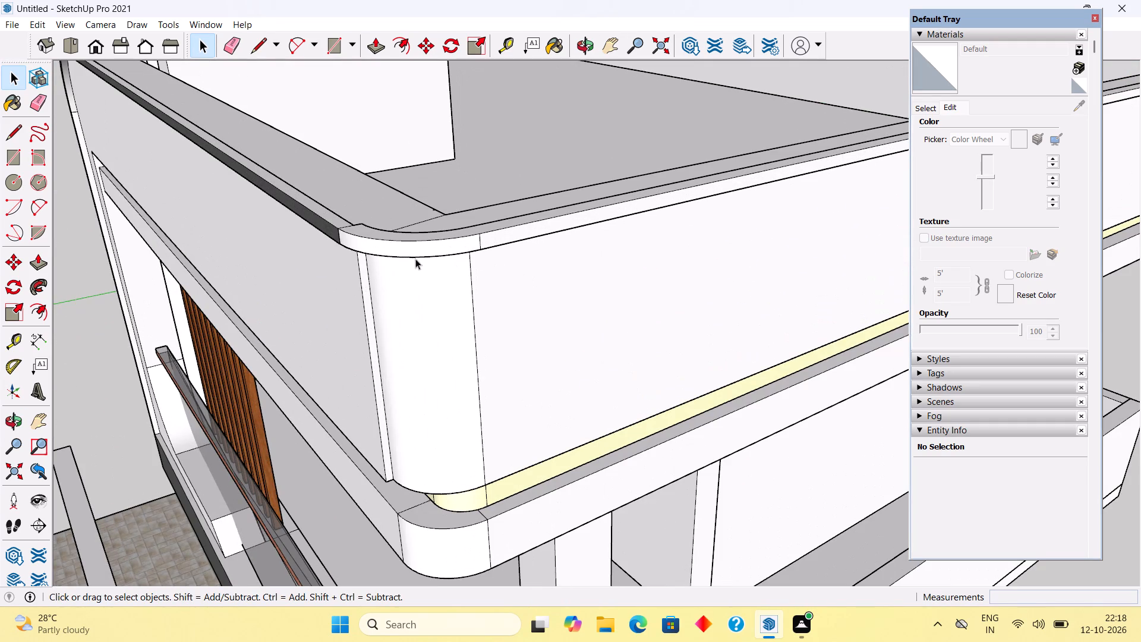
left_click(413, 243)
double_click(425, 251)
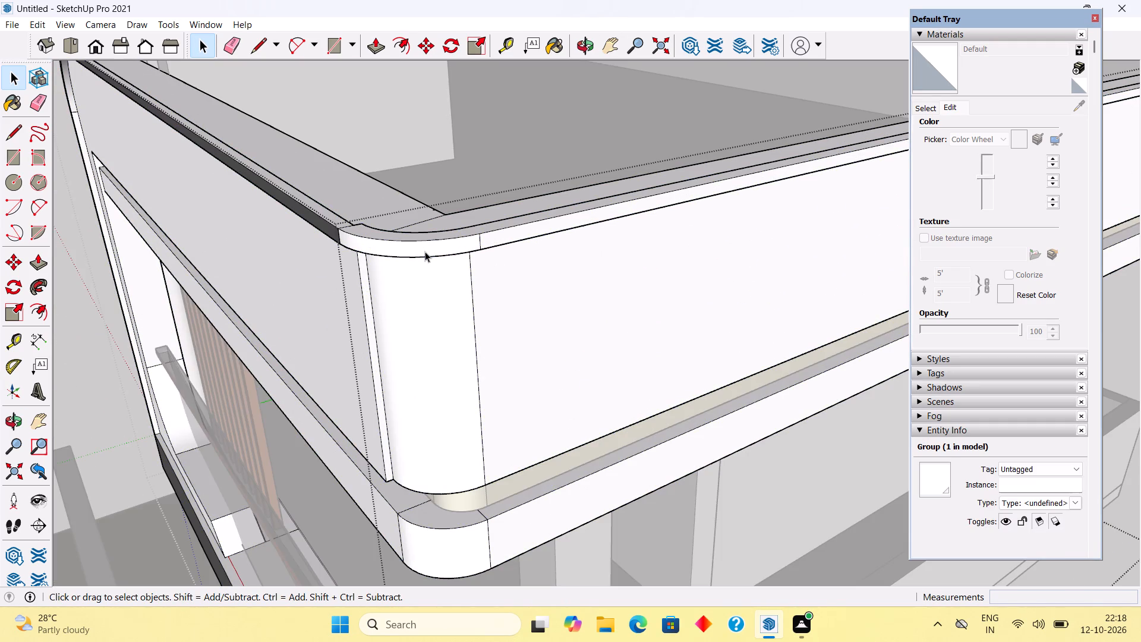
left_click(425, 251)
left_click(449, 247)
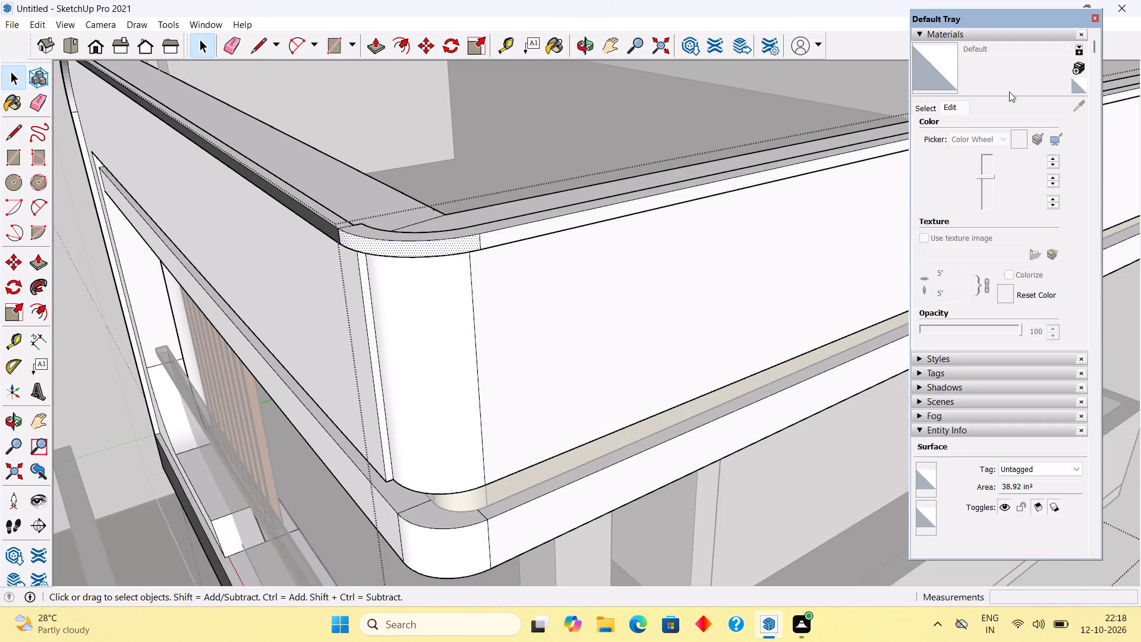
left_click(1079, 106)
left_click(919, 108)
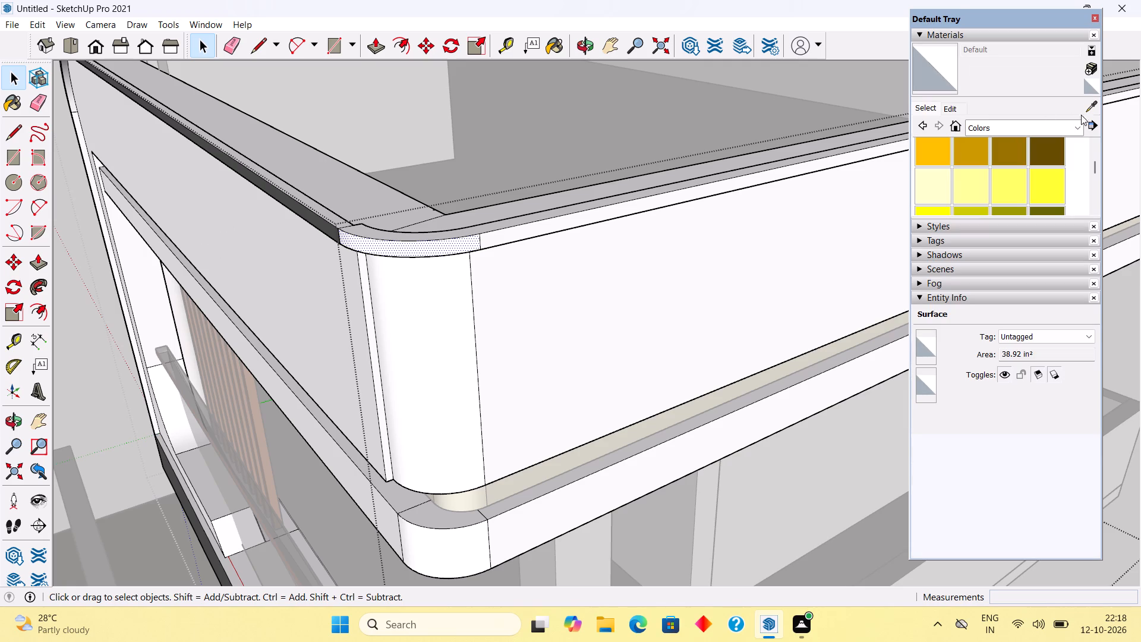
left_click(1087, 112)
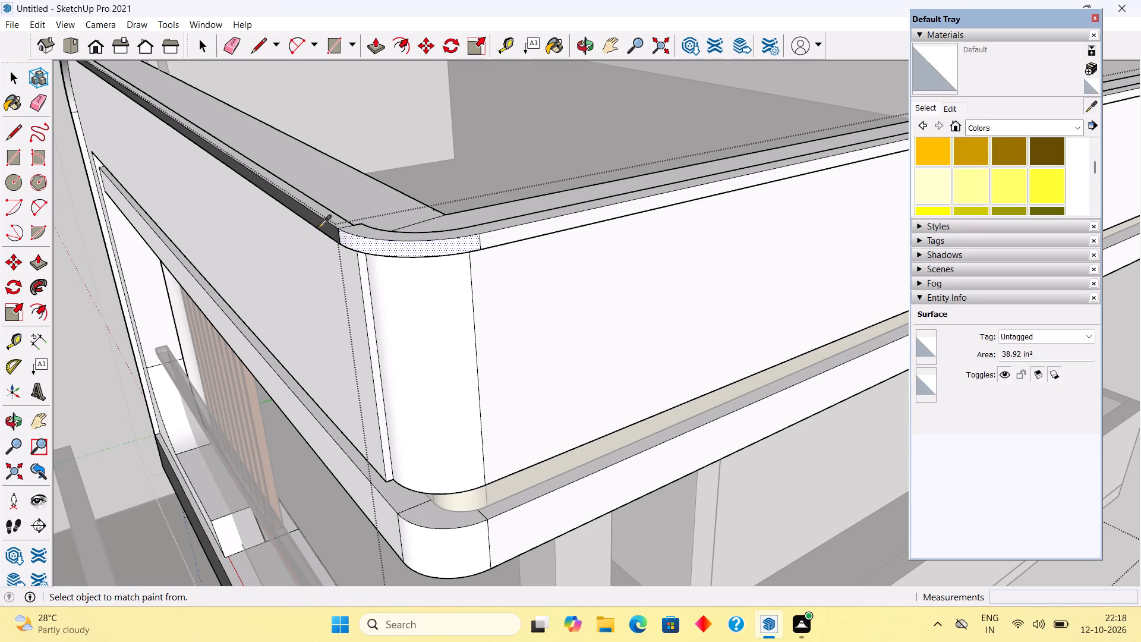
left_click(319, 227)
left_click(391, 248)
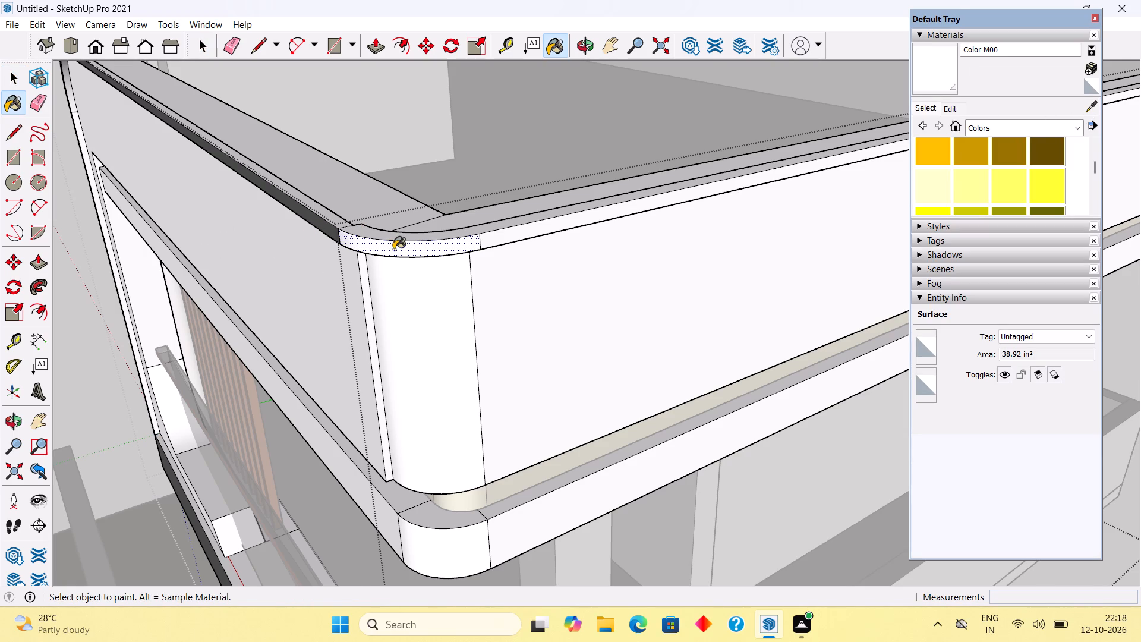
scroll(395, 251, "up", 4)
left_click(395, 253)
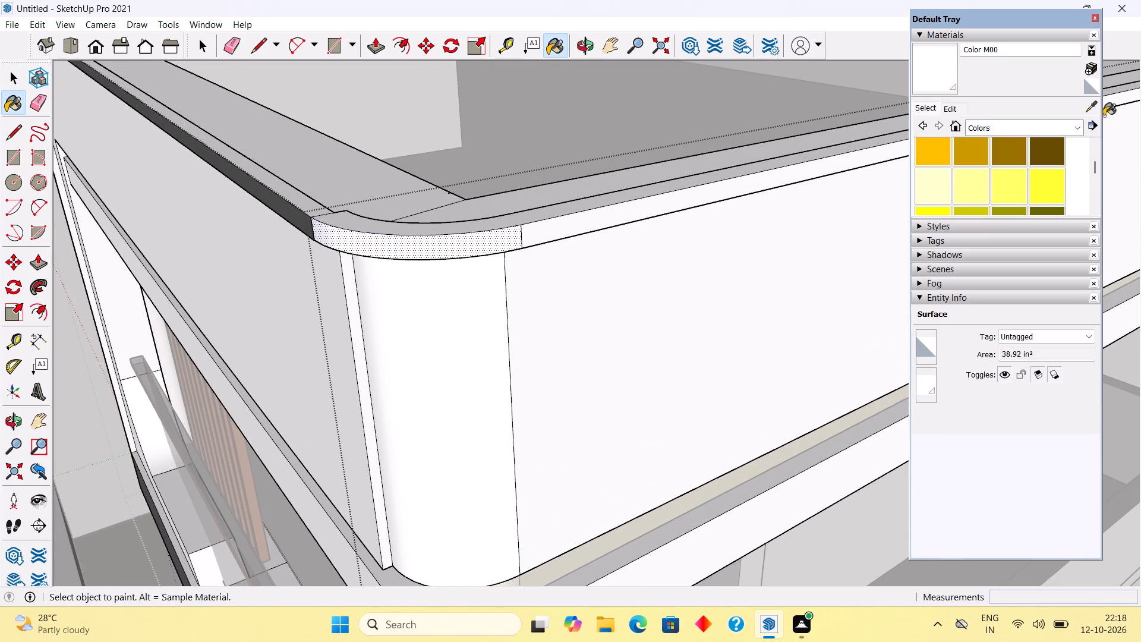
left_click(1088, 111)
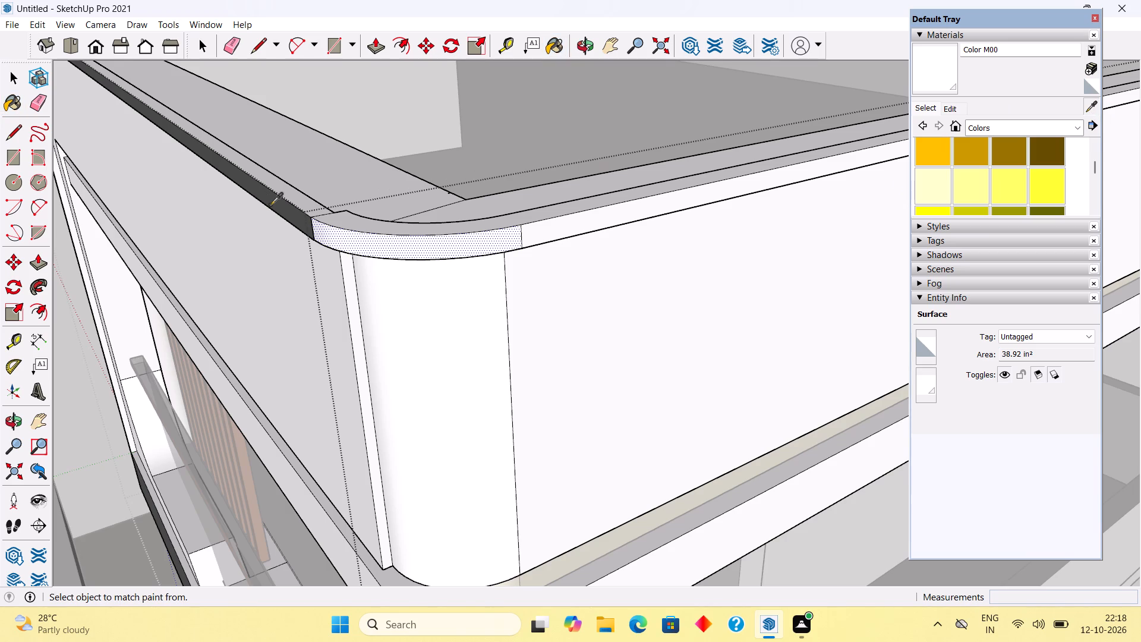
left_click(272, 203)
left_click(418, 243)
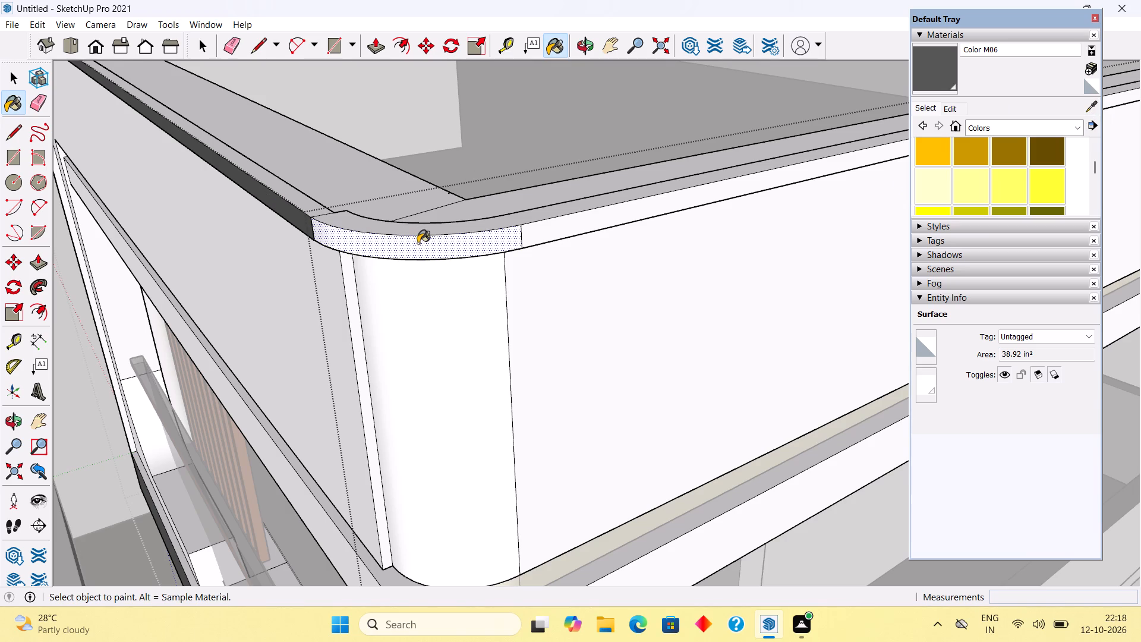
left_click(534, 234)
Paint the narrow top strips of the parapet coping along the front, rounded corner and side with Color M06.
scroll(415, 262, "down", 3)
scroll(368, 267, "down", 2)
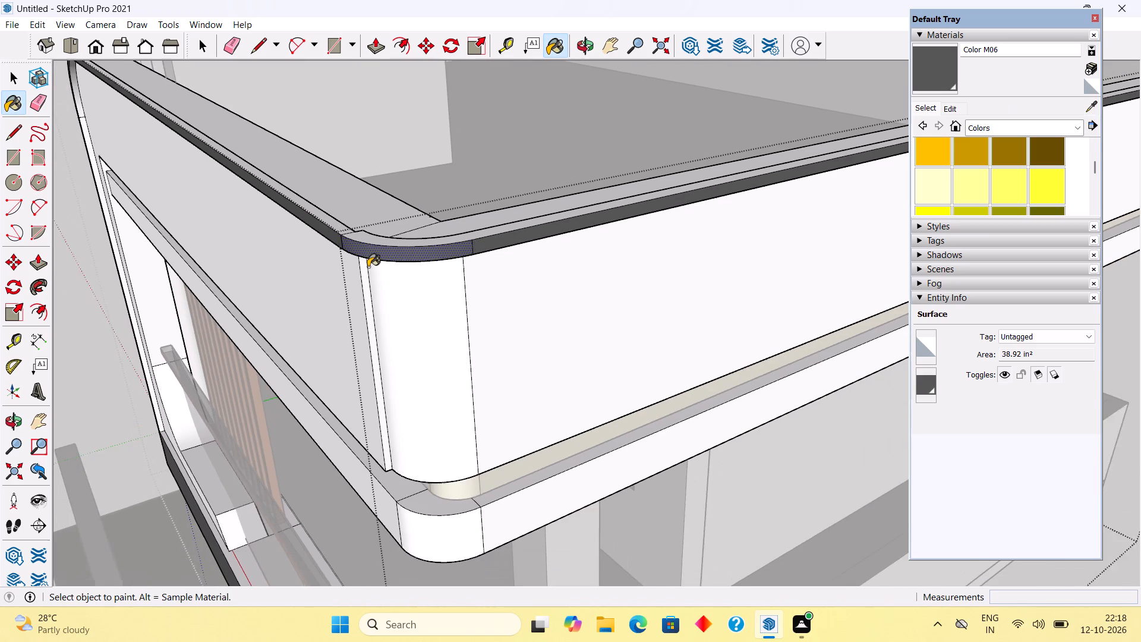
scroll(368, 267, "down", 1)
left_click(342, 229)
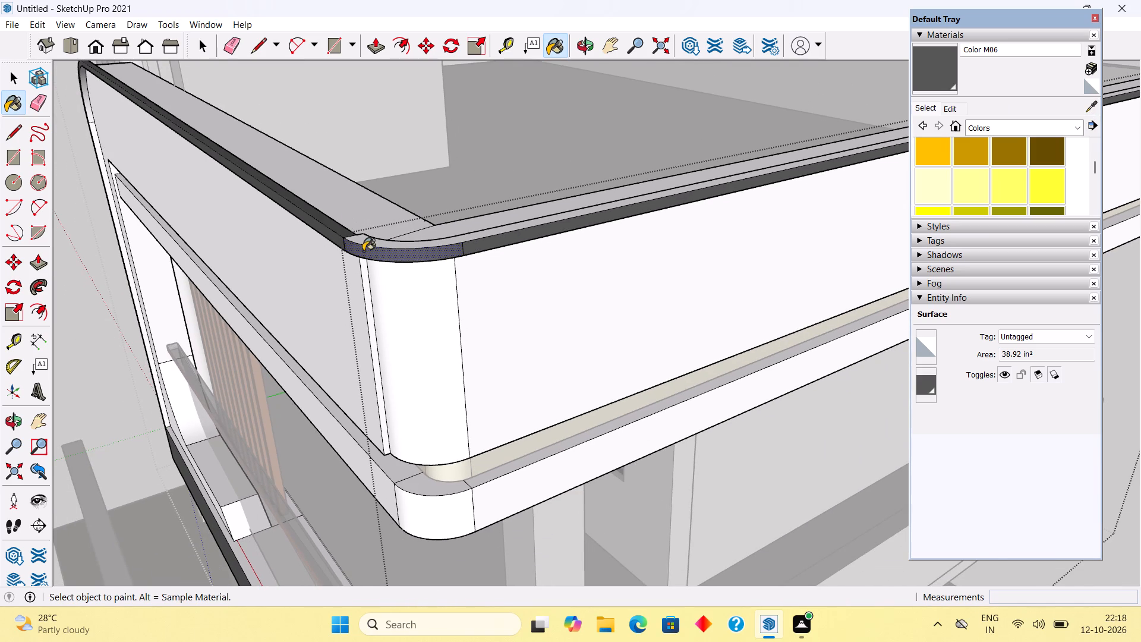
left_click(374, 248)
left_click(421, 245)
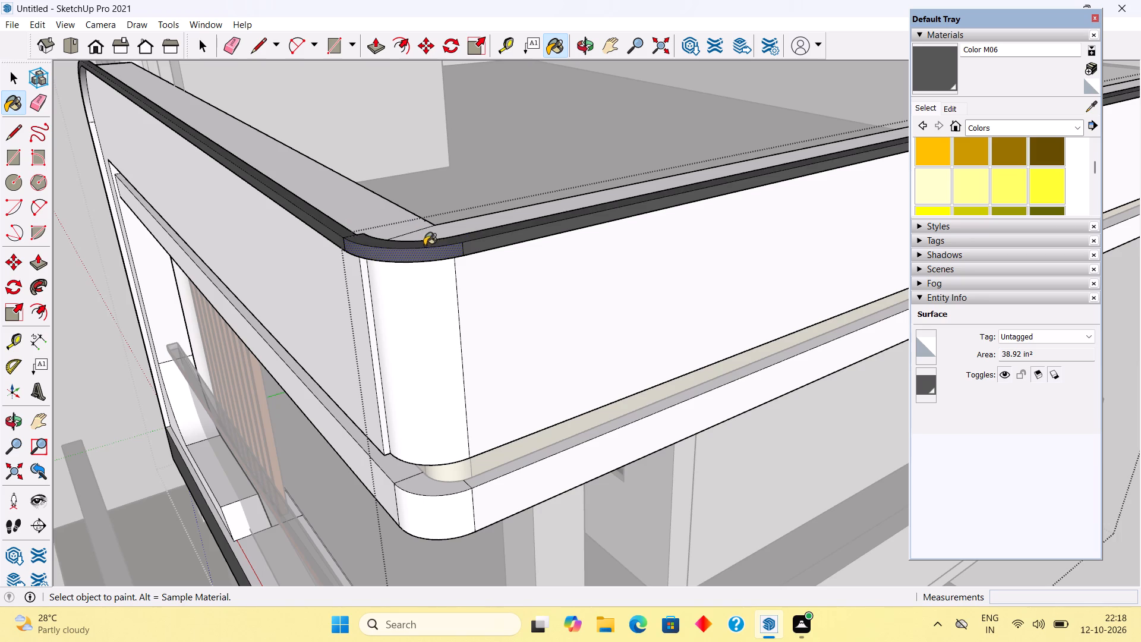
Paint the balcony frame's thin outer side strip, along its vertical leg and rounded upper corner, with Color M06.
scroll(324, 391, "down", 13)
middle_click_drag(211, 414, 550, 320)
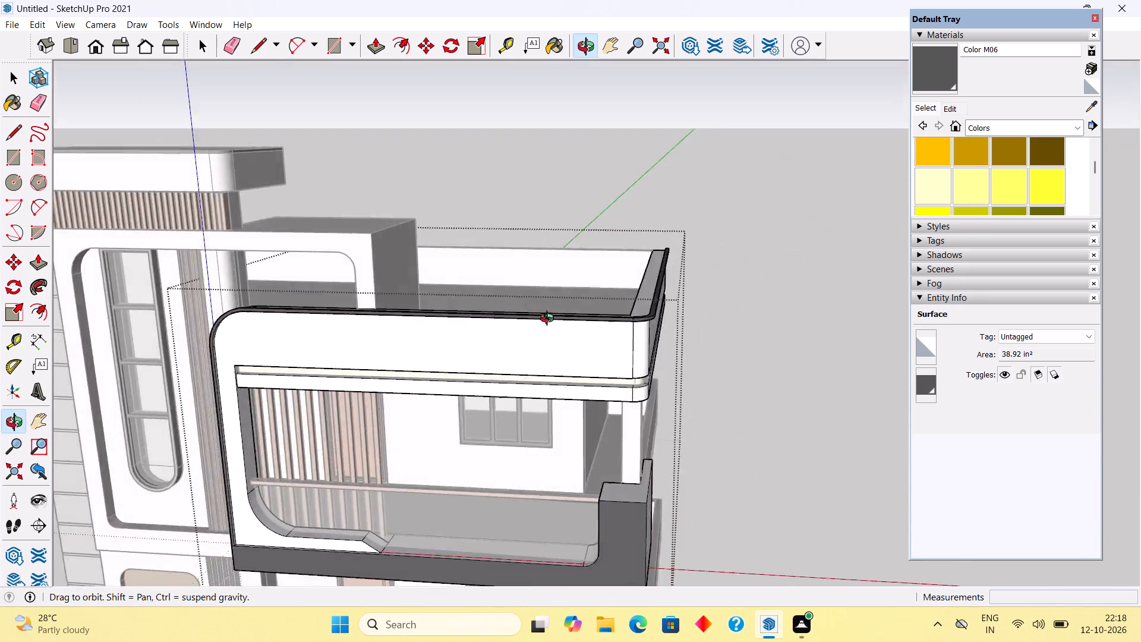
middle_click_drag(550, 320, 592, 304)
middle_click_drag(381, 391, 683, 354)
scroll(508, 405, "up", 5)
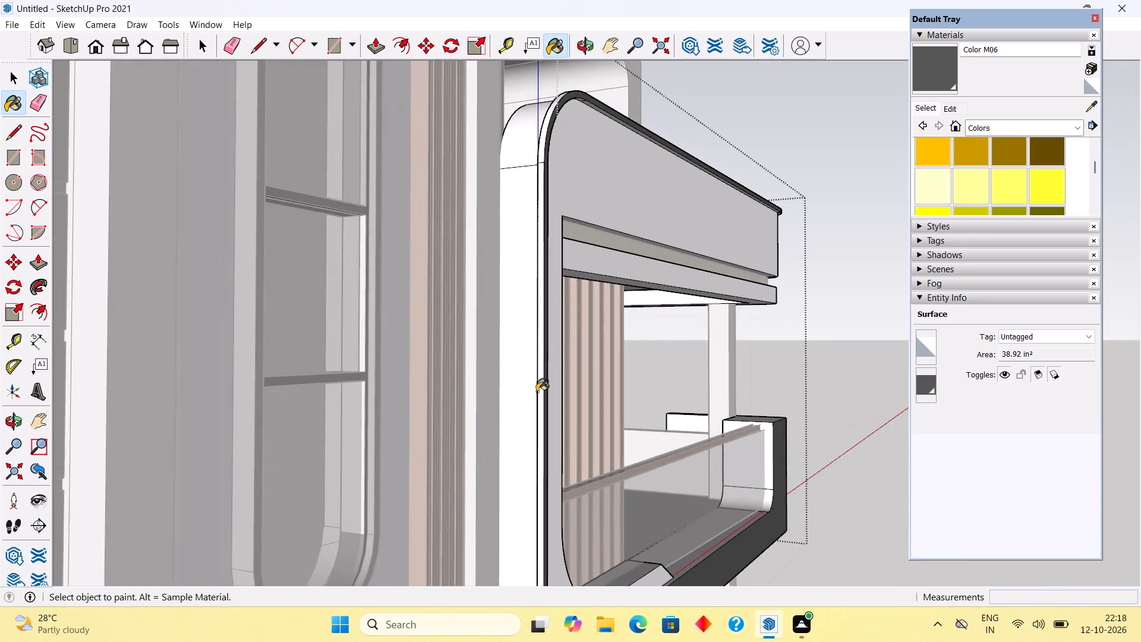
scroll(537, 392, "up", 3)
left_click(539, 392)
scroll(539, 392, "down", 4)
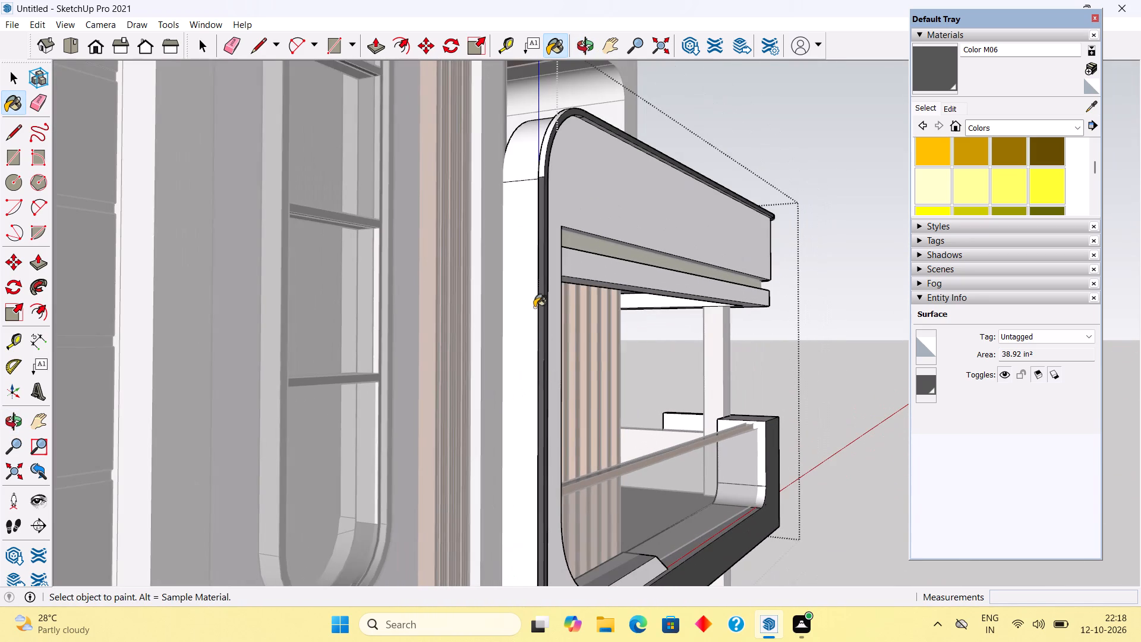
left_click(543, 160)
Paint the end face and underside of the balcony's bottom band with Color M06, and leave the group.
scroll(530, 163, "down", 7)
middle_click_drag(634, 411, 430, 189)
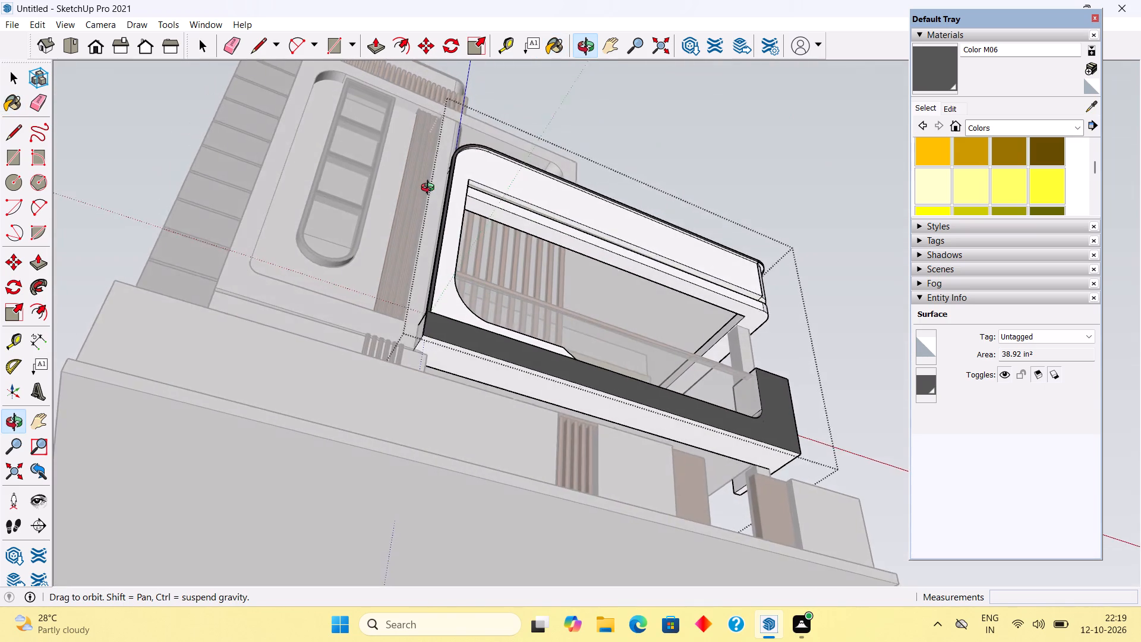
middle_click_drag(430, 189, 428, 368)
scroll(419, 421, "up", 4)
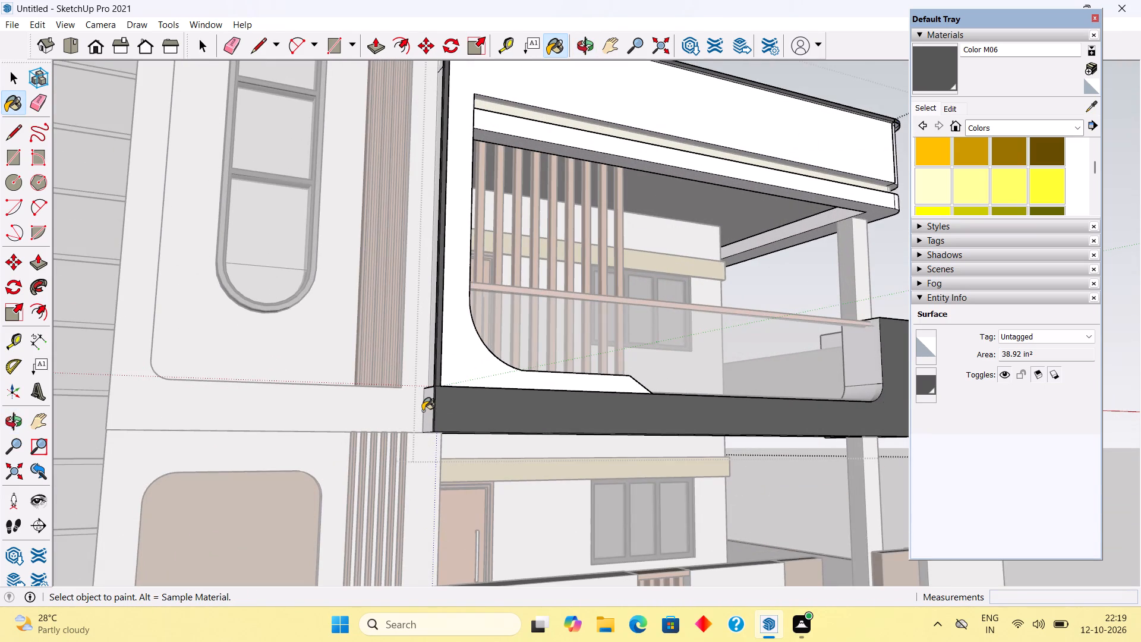
left_click(423, 411)
middle_click_drag(509, 403, 477, 257)
left_click(480, 342)
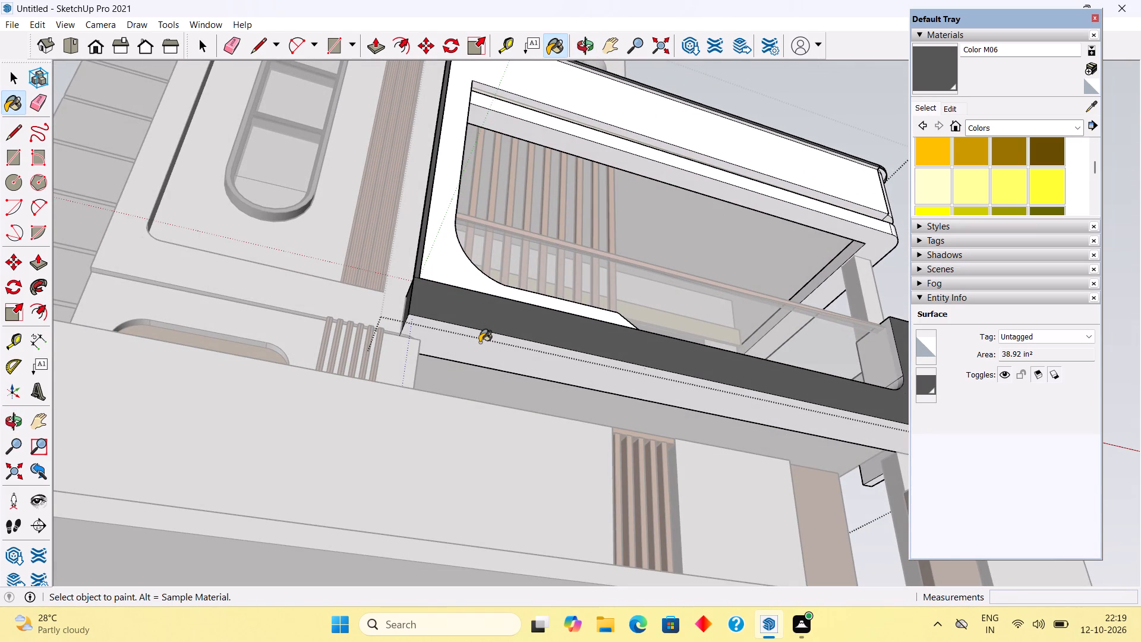
scroll(480, 342, "down", 1)
middle_click_drag(455, 366, 253, 457)
scroll(253, 457, "down", 3)
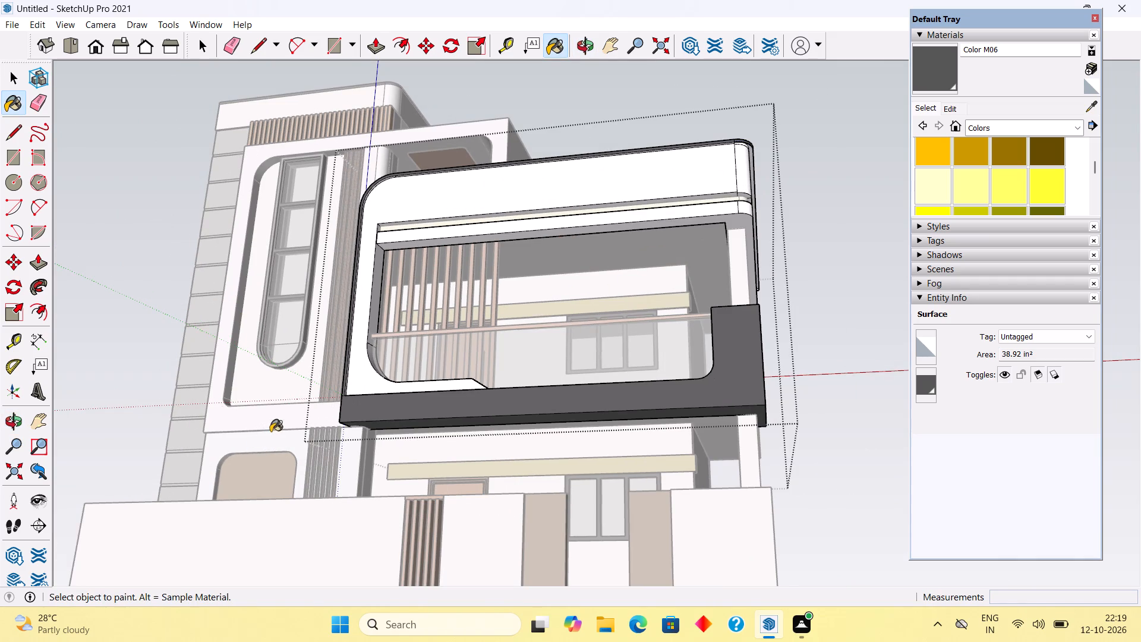
key("space")
left_click(833, 300)
middle_click_drag(382, 471, 457, 531)
scroll(456, 531, "down", 3)
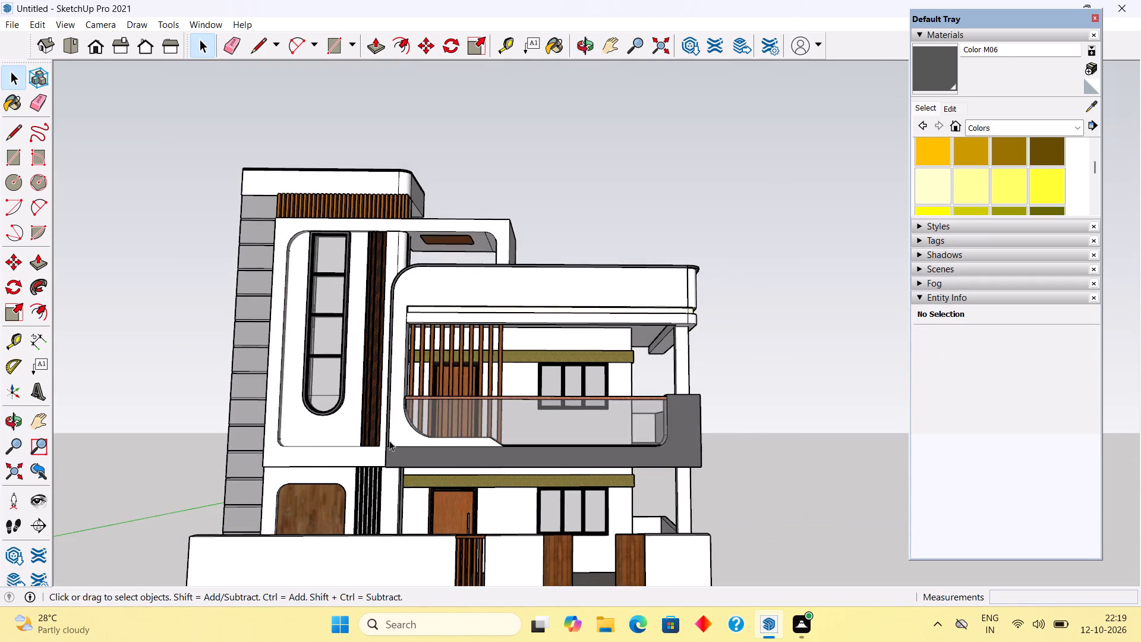
Push/Pull the front face of the base slab below the compound wall outward by 1', and leave the group.
middle_click_drag(336, 389, 363, 449)
scroll(363, 449, "down", 3)
scroll(276, 402, "down", 3)
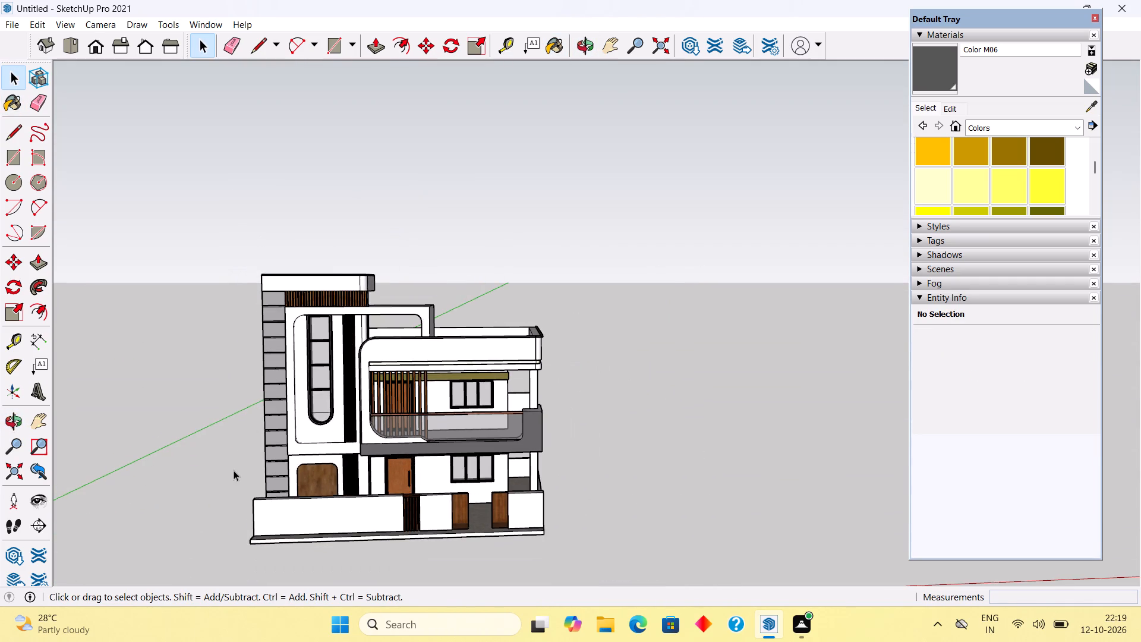
scroll(232, 476, "up", 8)
middle_click_drag(319, 484, 279, 470)
scroll(279, 470, "down", 2)
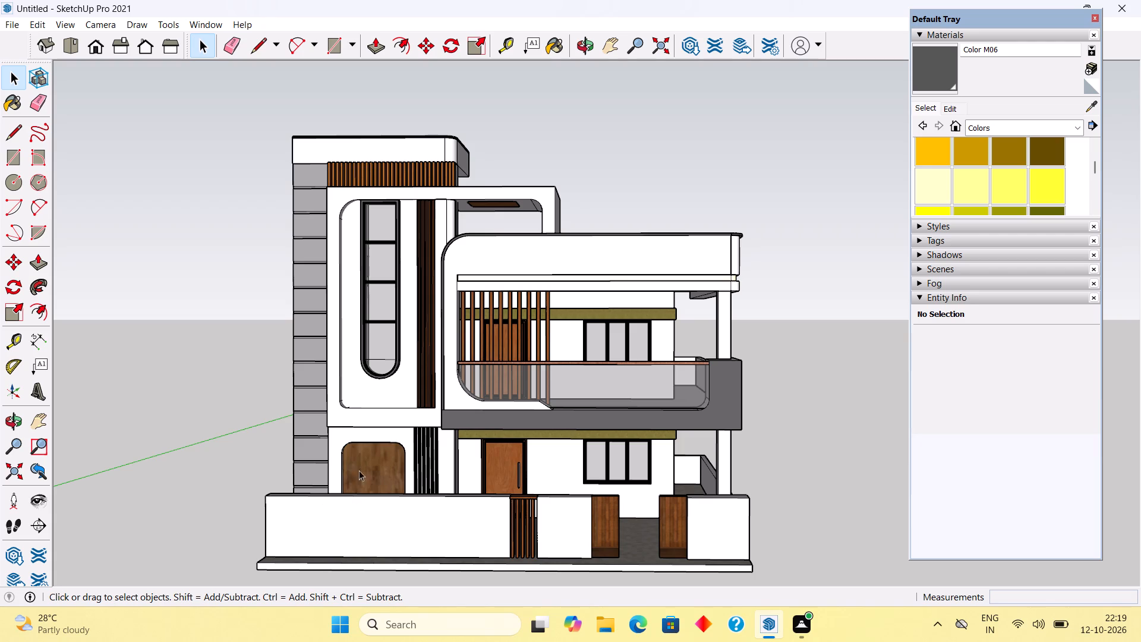
scroll(345, 383, "down", 2)
scroll(397, 555, "up", 6)
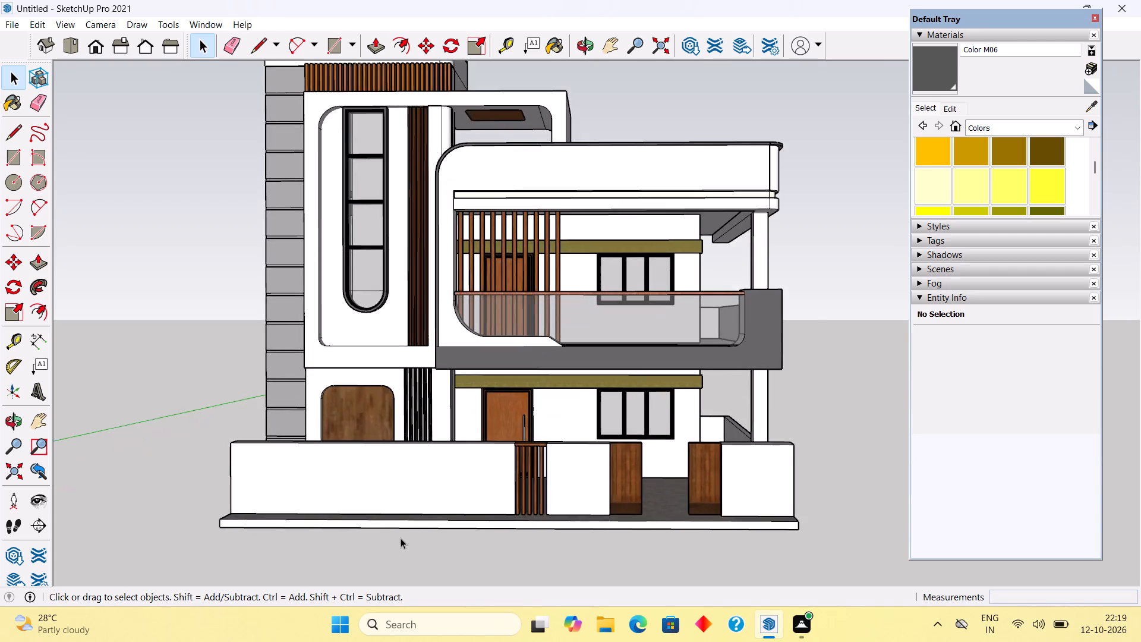
scroll(401, 538, "up", 3)
triple_click(399, 514)
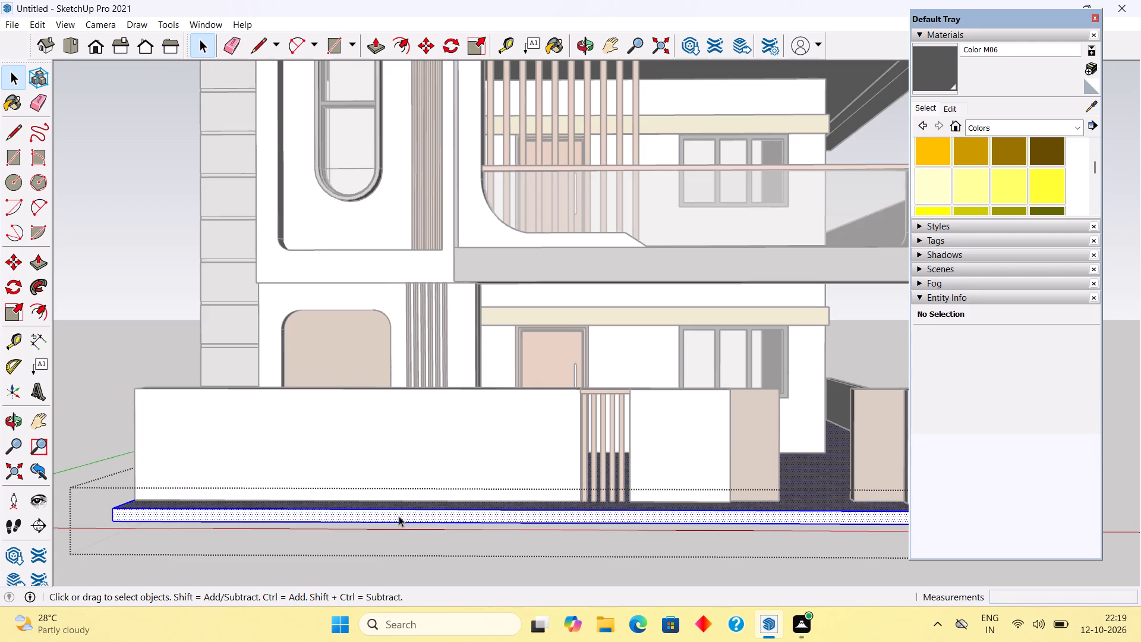
key("p")
left_click(399, 516)
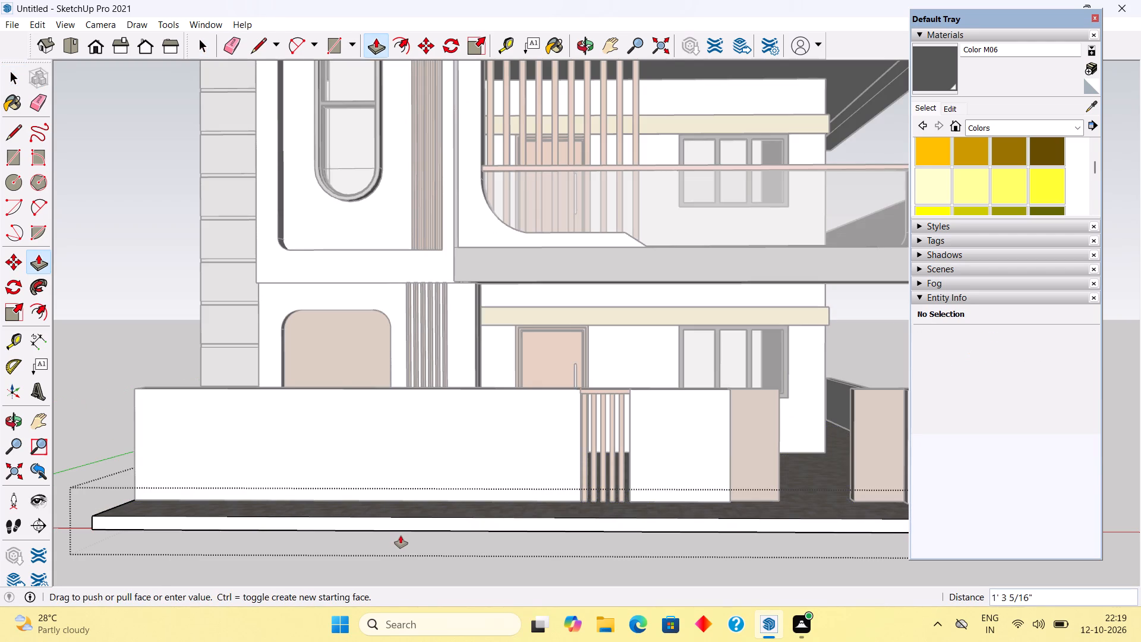
type("1'")
key("Return")
key("space")
left_click(401, 536)
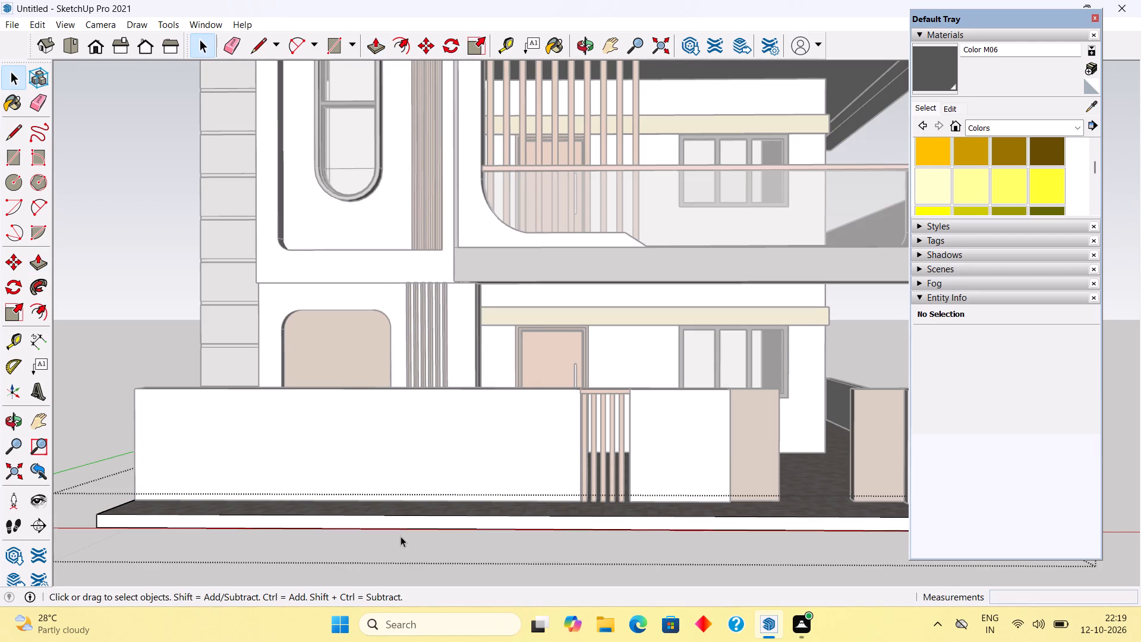
left_click(87, 354)
Draw a rectangle about 18' by 1'8" on the paved slab along the foot of the long front compound wall.
middle_click_drag(156, 404, 171, 421)
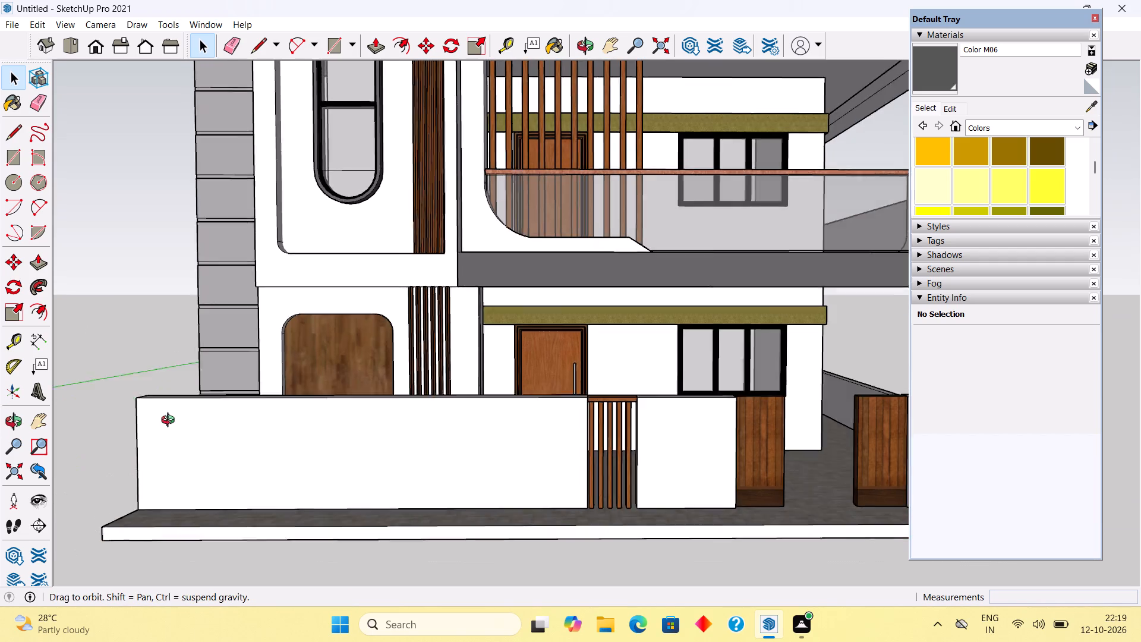
middle_click_drag(171, 421, 174, 424)
scroll(174, 424, "down", 9)
middle_click_drag(169, 430, 212, 529)
scroll(187, 562, "up", 11)
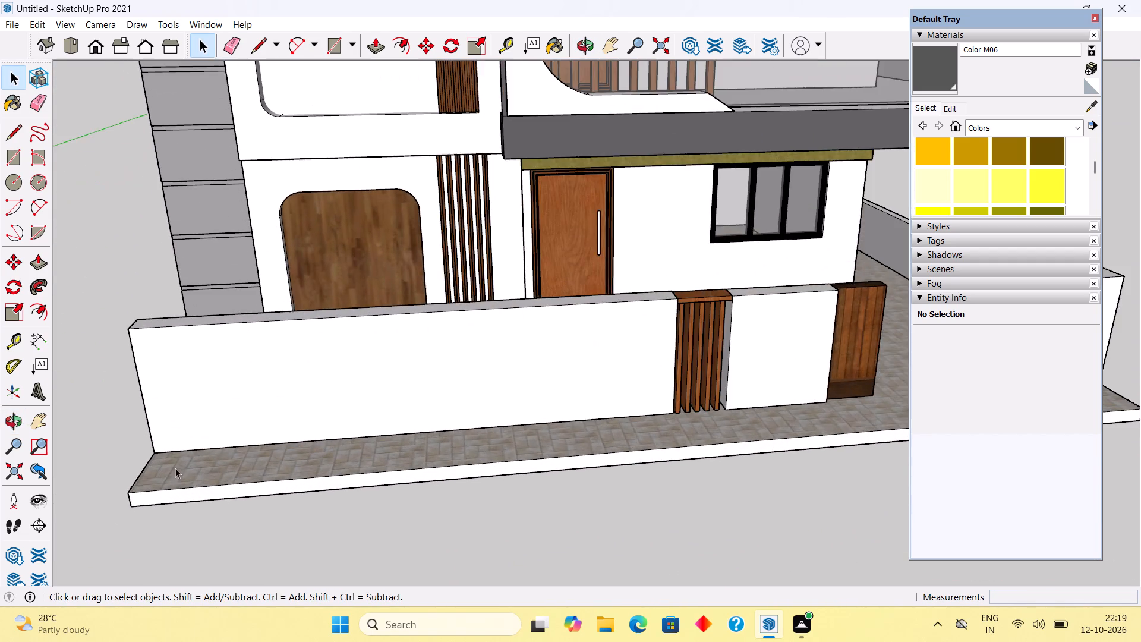
scroll(175, 467, "up", 4)
key("r")
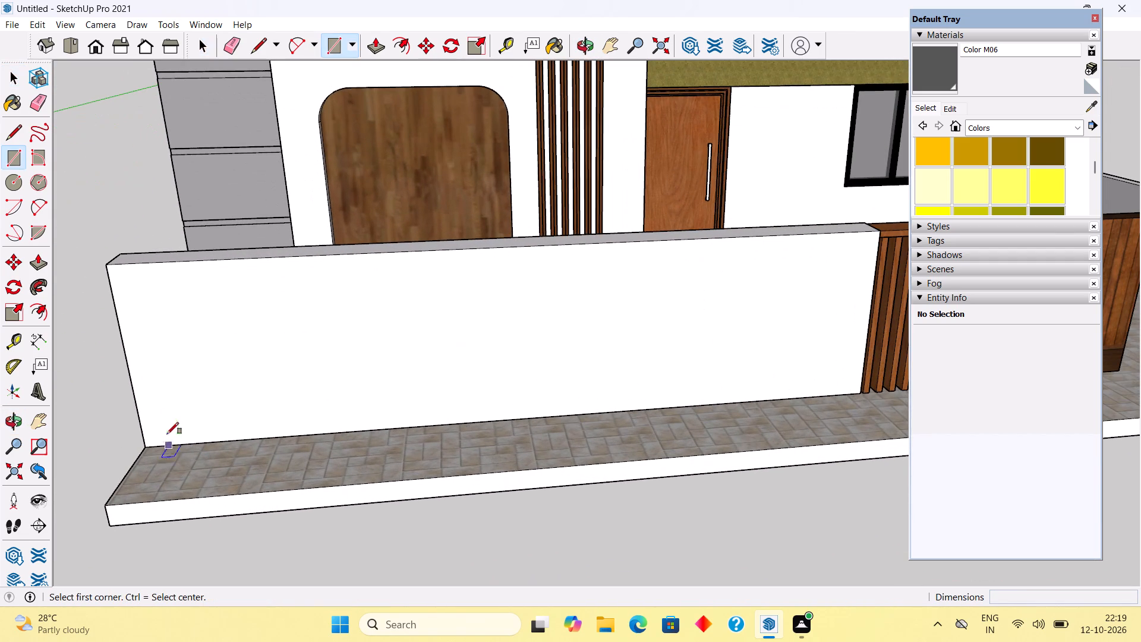
left_click(149, 443)
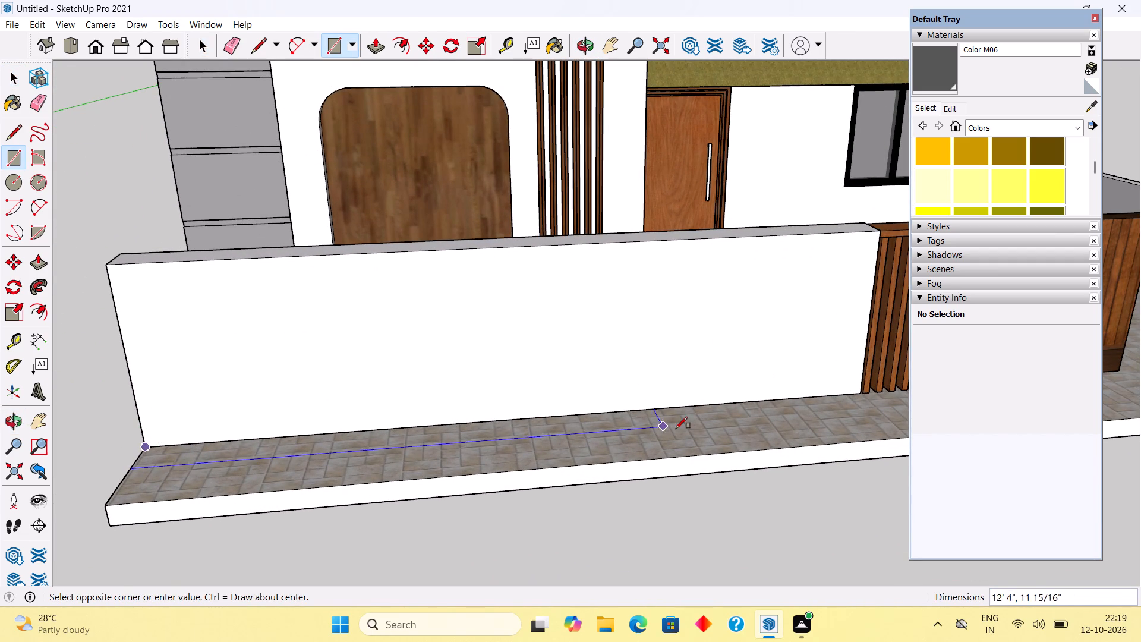
left_click(888, 422)
Extrude the rectangle at the foot of the compound wall upward about 9" as a planter box.
key("p")
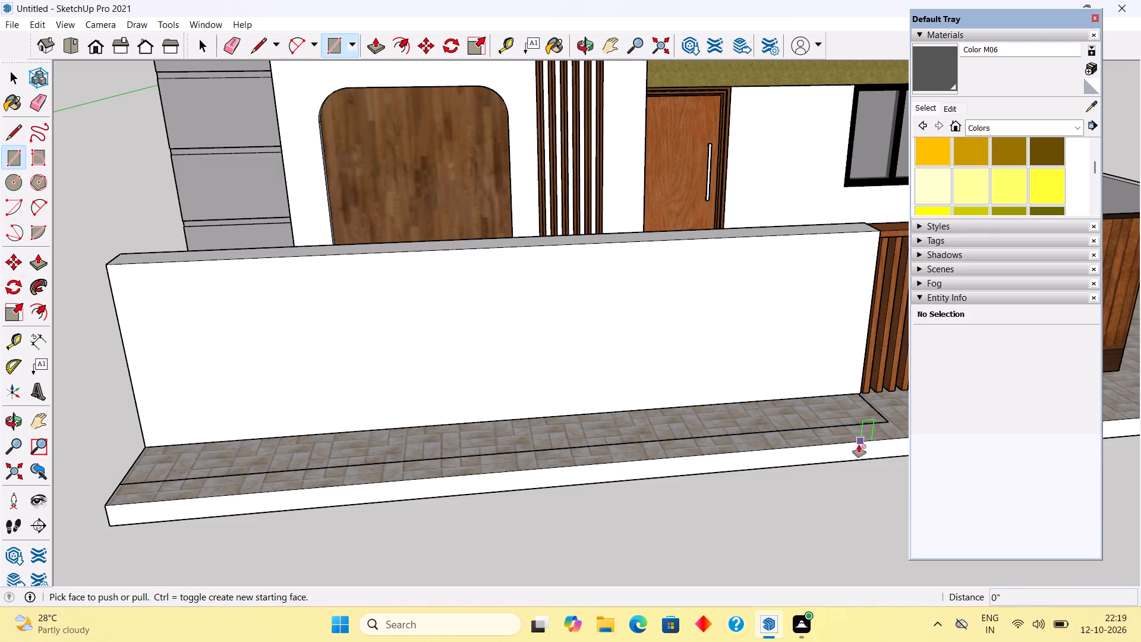
key("space")
left_click(741, 424)
key("p")
left_click(740, 423)
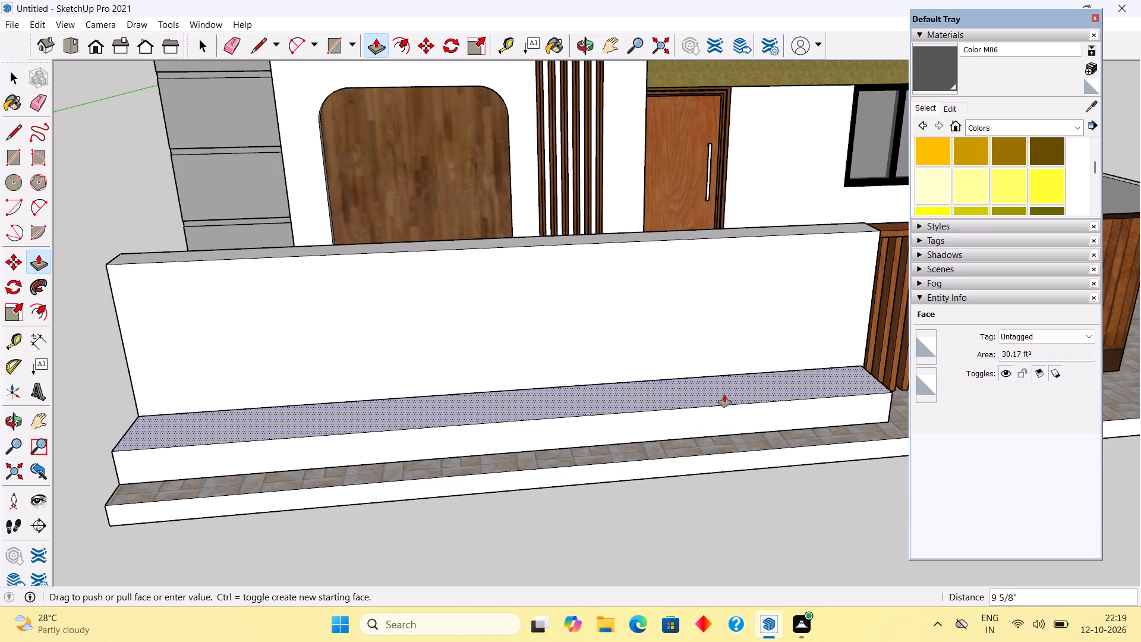
left_click(724, 395)
Recess the planter's top by about 11/16" inside a rim offset about 3" from its edges.
key("f")
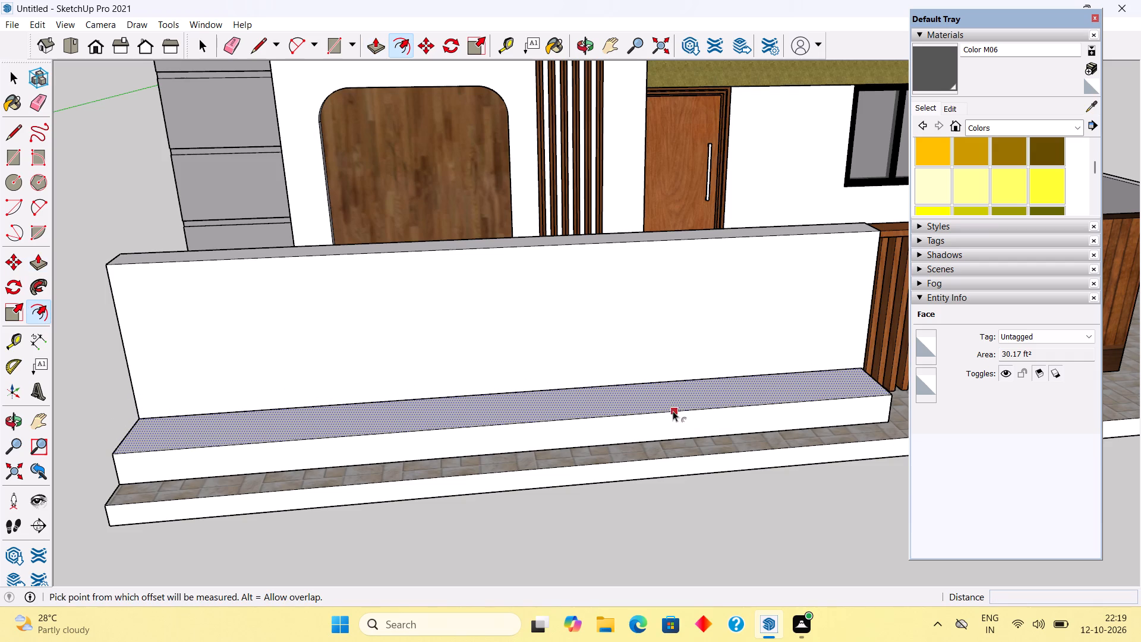
left_click(669, 412)
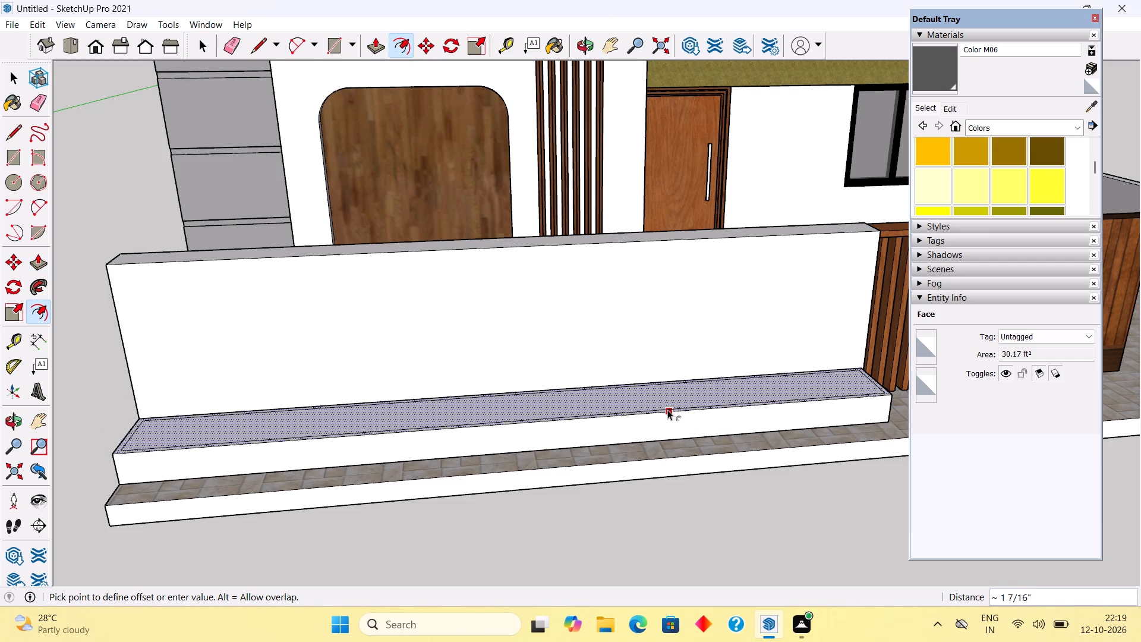
left_click(668, 407)
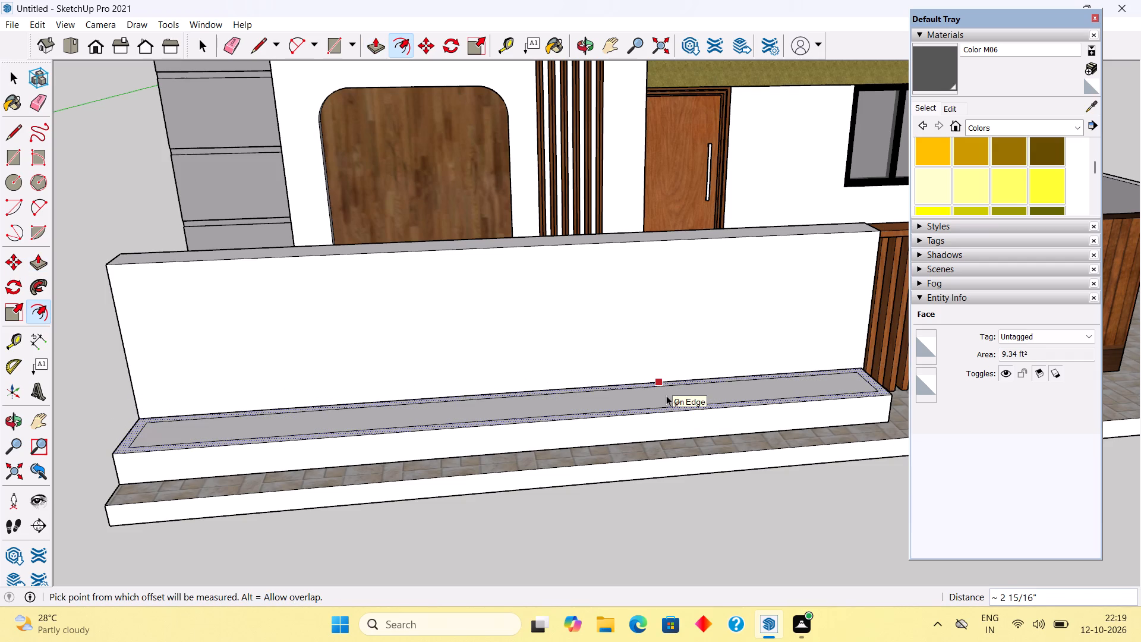
key("space")
scroll(666, 395, "up", 3)
left_click(674, 401)
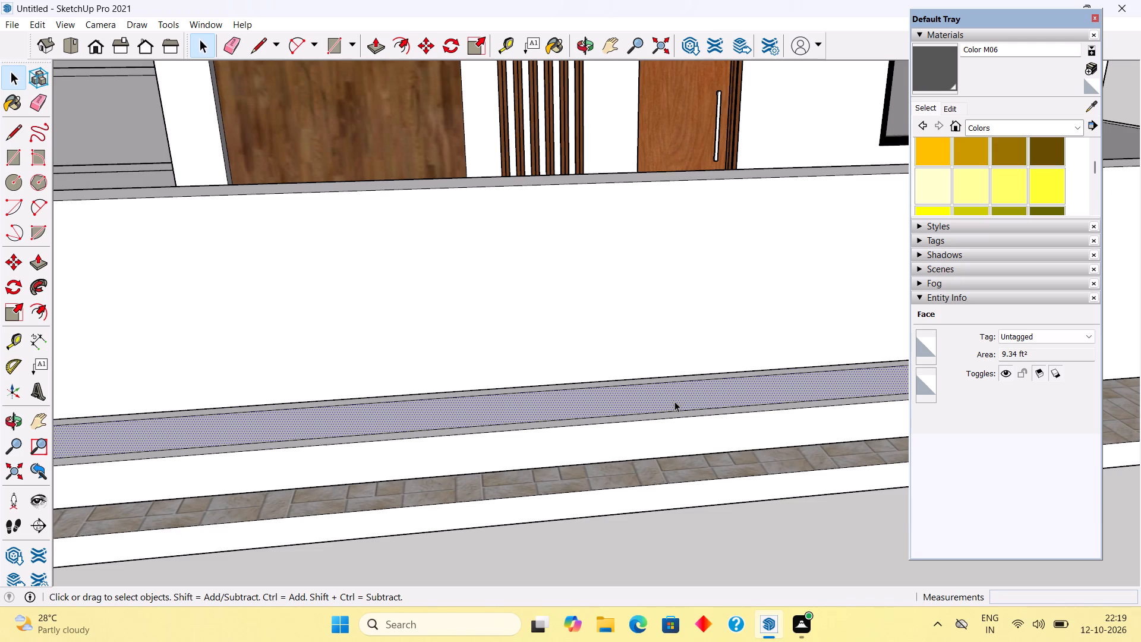
key("p")
left_click(674, 401)
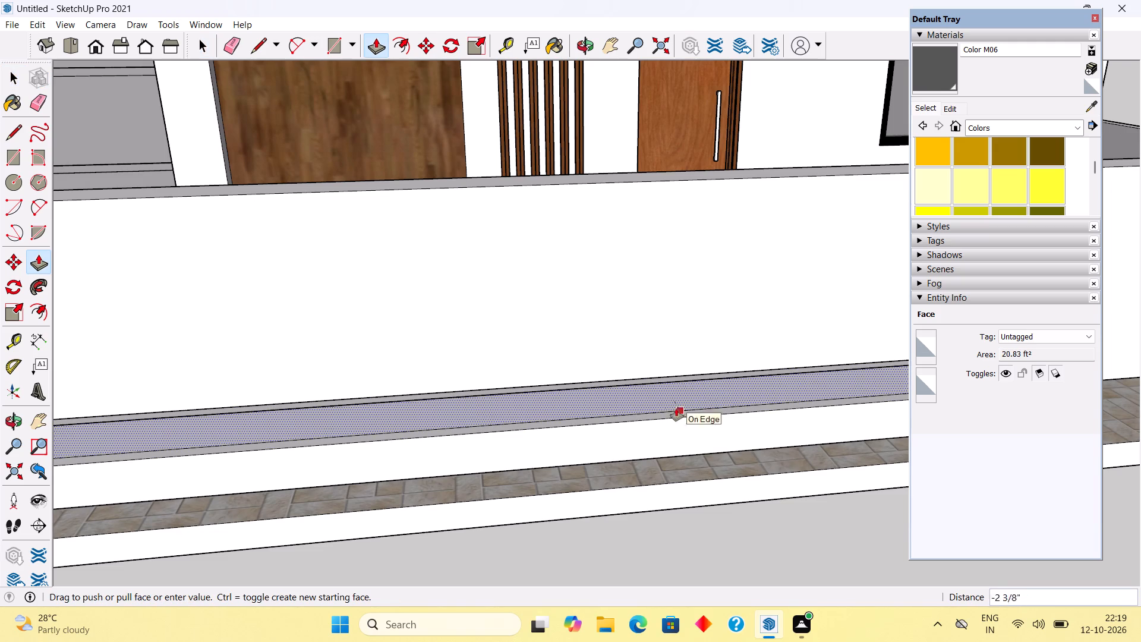
scroll(659, 394, "up", 4)
left_click(667, 409)
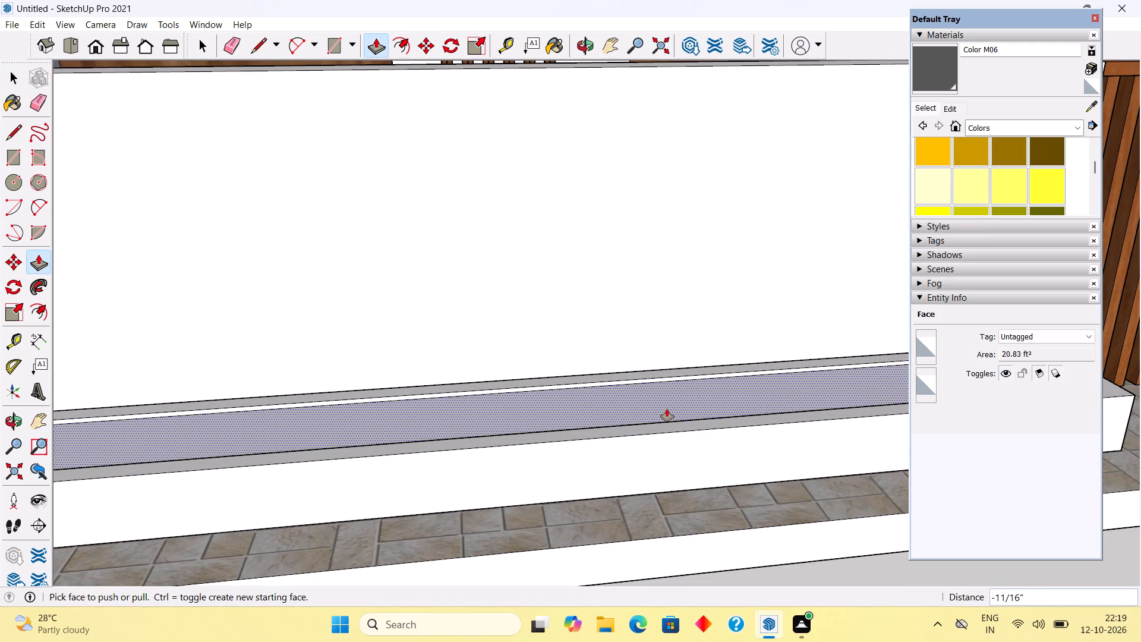
key("space")
Paint the planter's front face with dark grey Color M06.
scroll(675, 442, "down", 6)
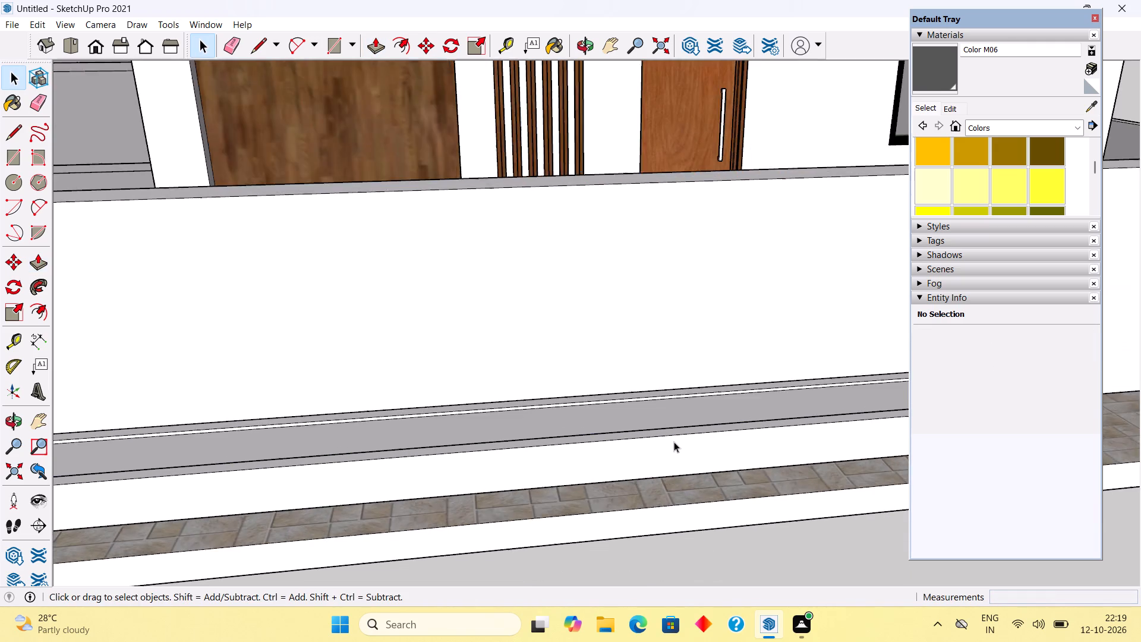
scroll(674, 442, "down", 2)
scroll(765, 319, "down", 7)
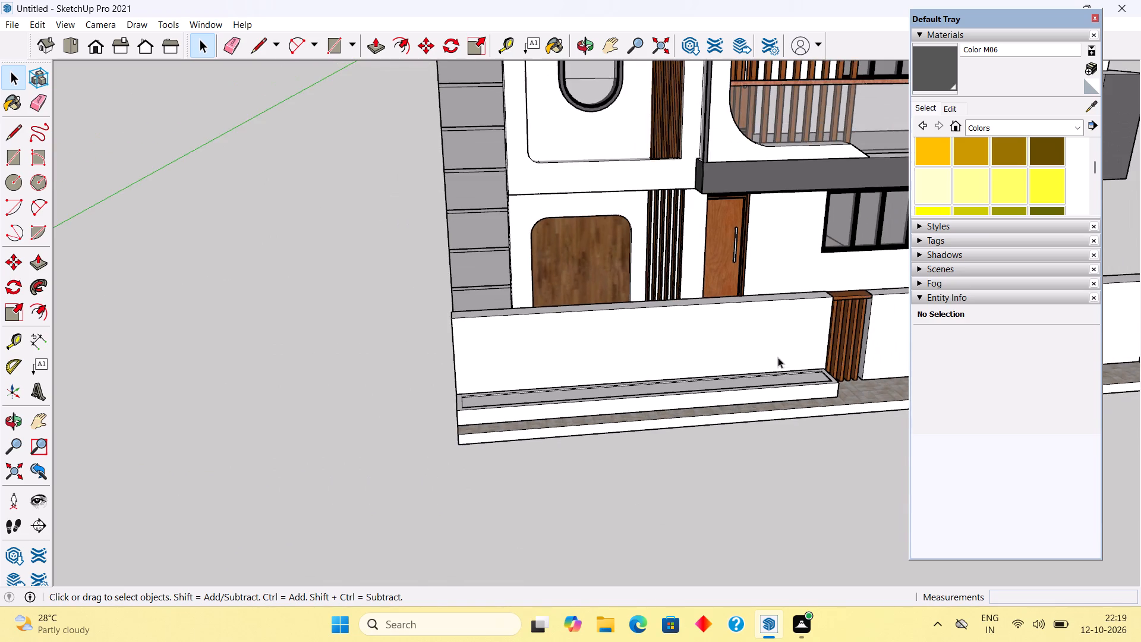
middle_click_drag(777, 330, 698, 297)
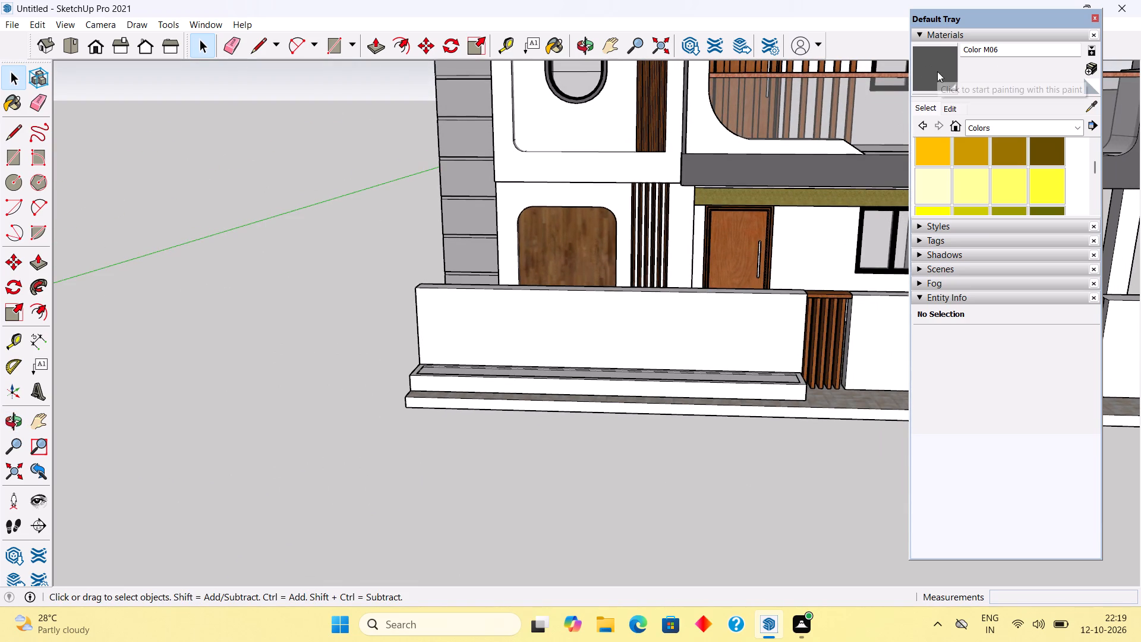
left_click(937, 71)
left_click(764, 394)
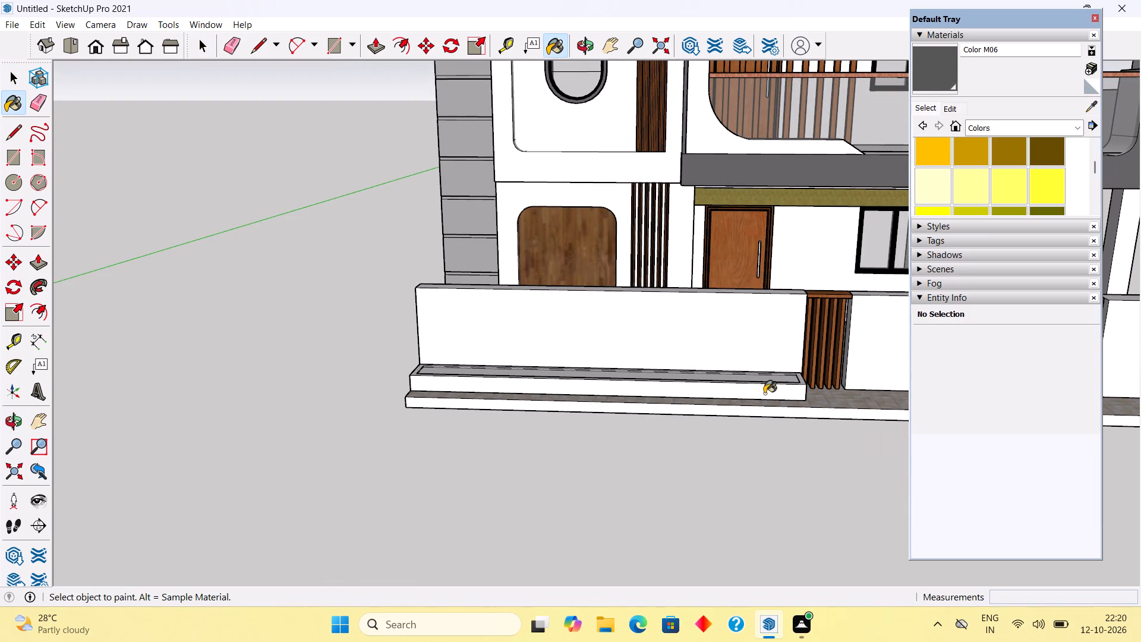
key("space")
Make the whole planter box a group.
triple_click(766, 389)
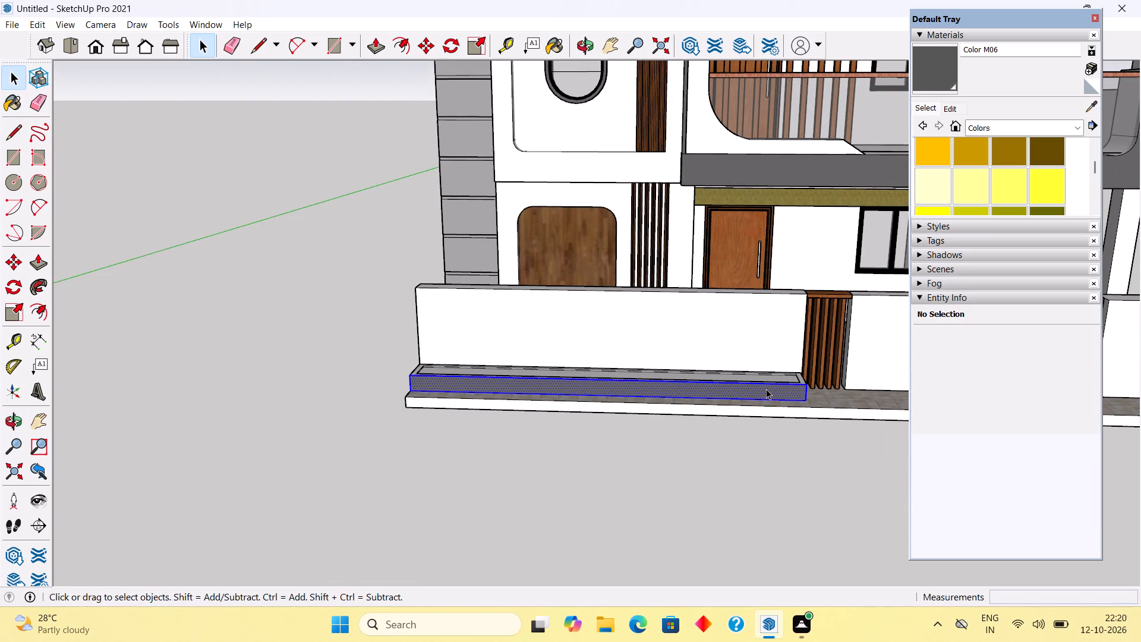
right_click(765, 389)
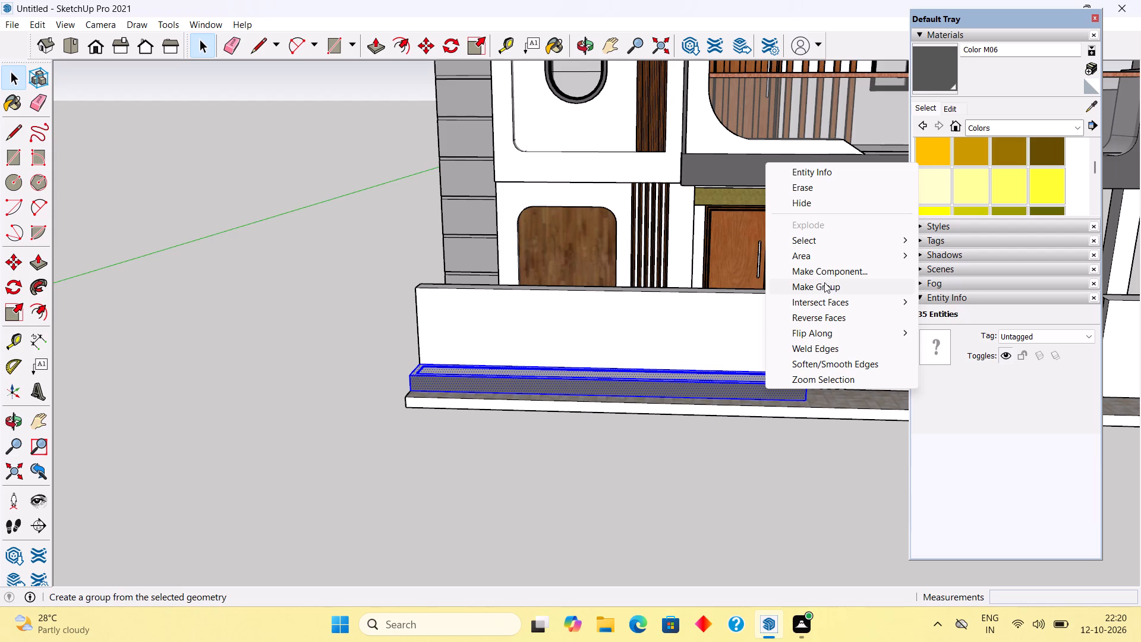
left_click(824, 282)
scroll(733, 402, "up", 6)
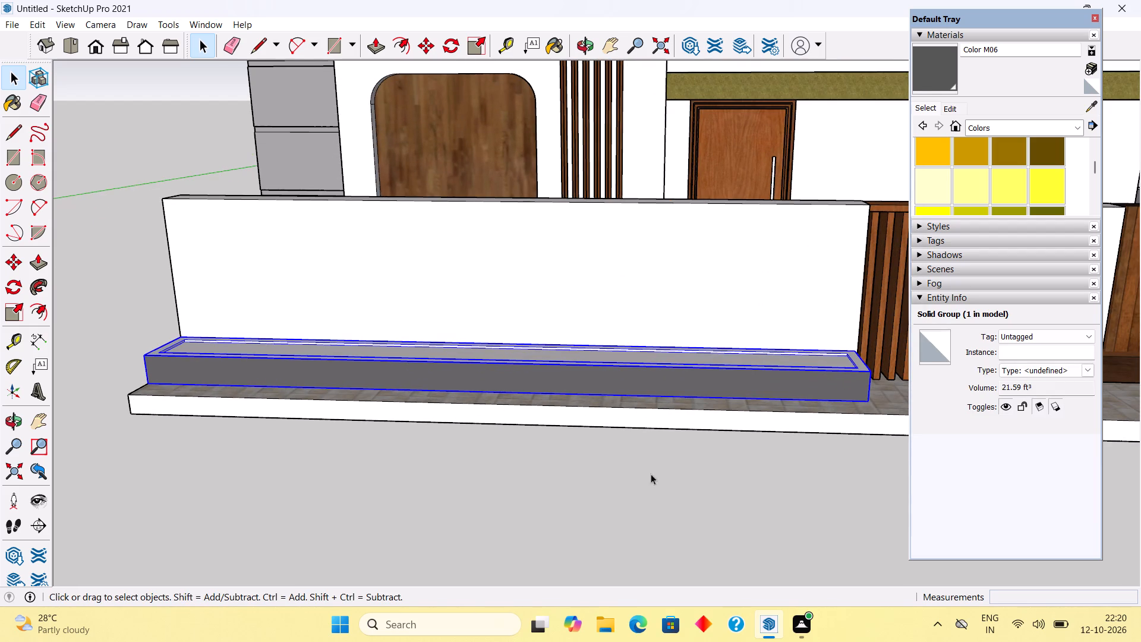
left_click(651, 487)
Paint the whole planter group with Color M06.
left_click(957, 63)
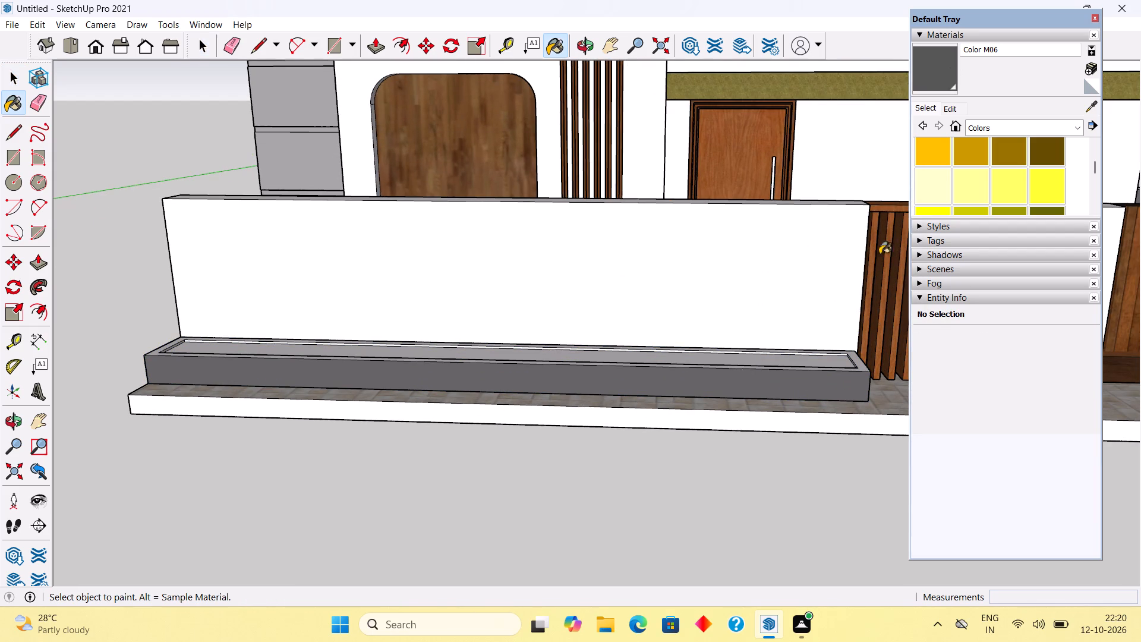
left_click(806, 367)
key("space")
Paint the recessed top face inside the planter group with Grass Dark Green from Landscaping, Fencing and Vegetation, and leave the group.
middle_click_drag(789, 352, 790, 442)
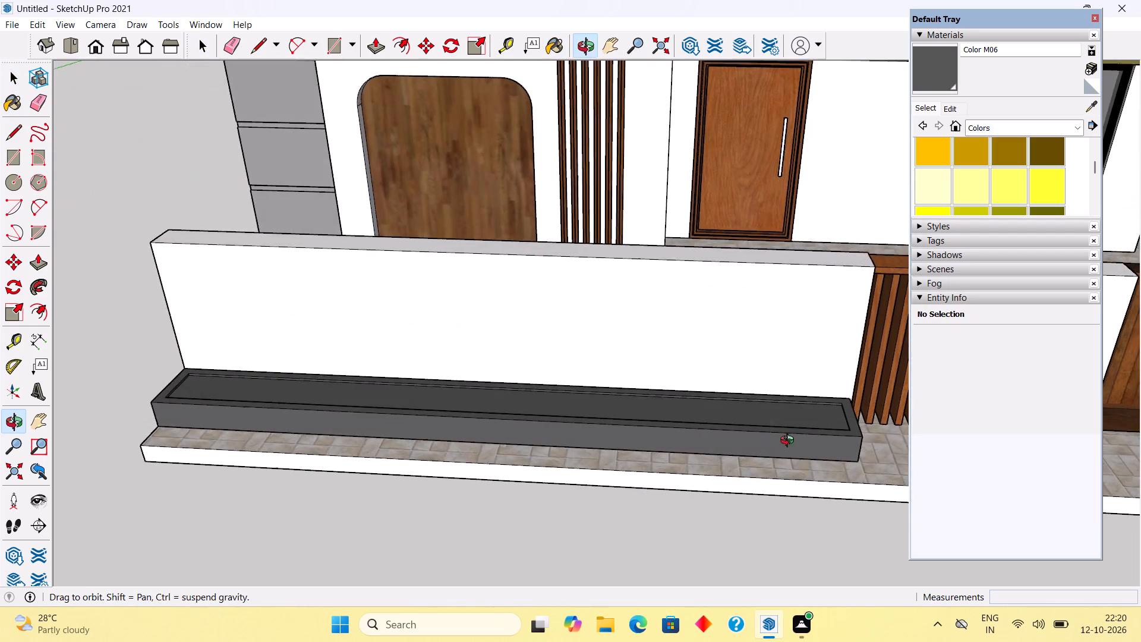
middle_click_drag(790, 442, 795, 460)
scroll(774, 451, "up", 6)
triple_click(765, 429)
left_click(765, 427)
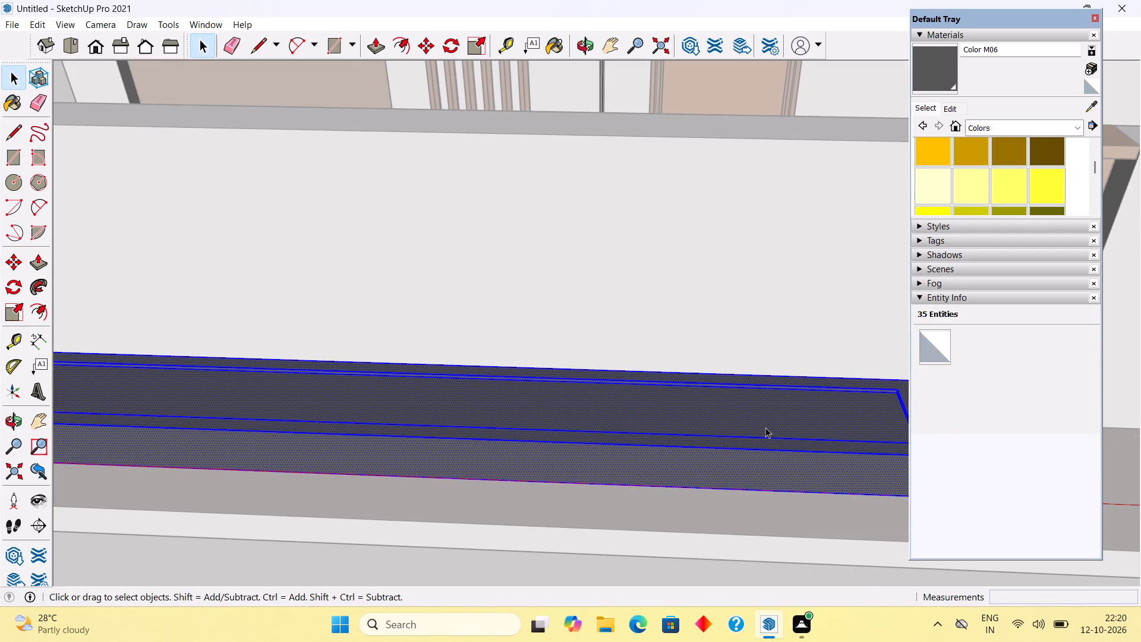
left_click(1003, 131)
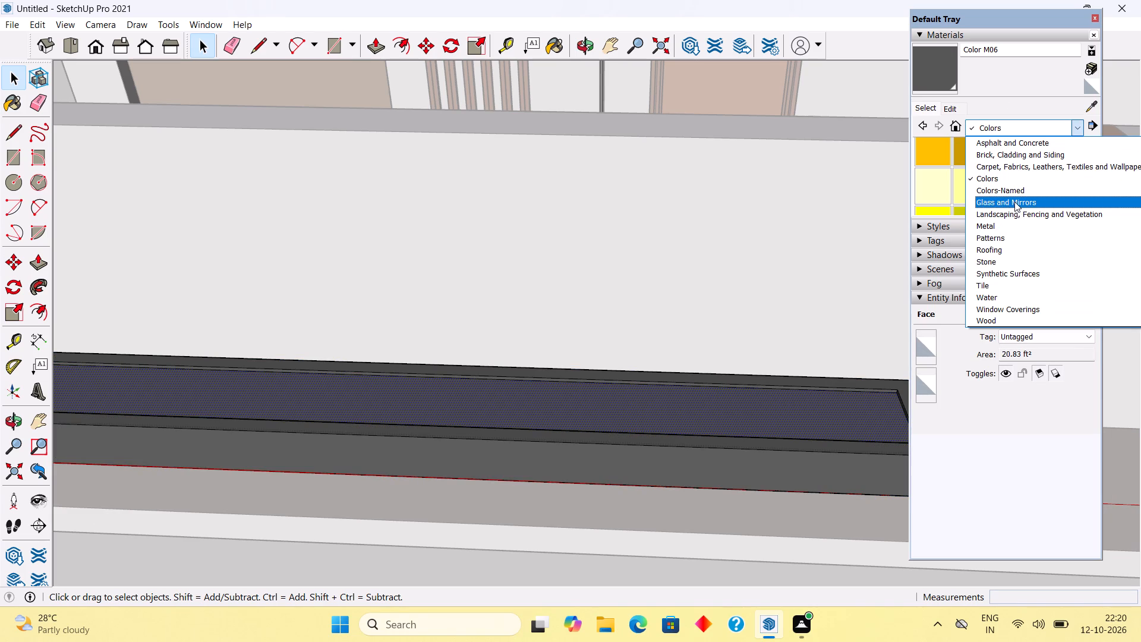
left_click(1016, 210)
scroll(1020, 187, "down", 3)
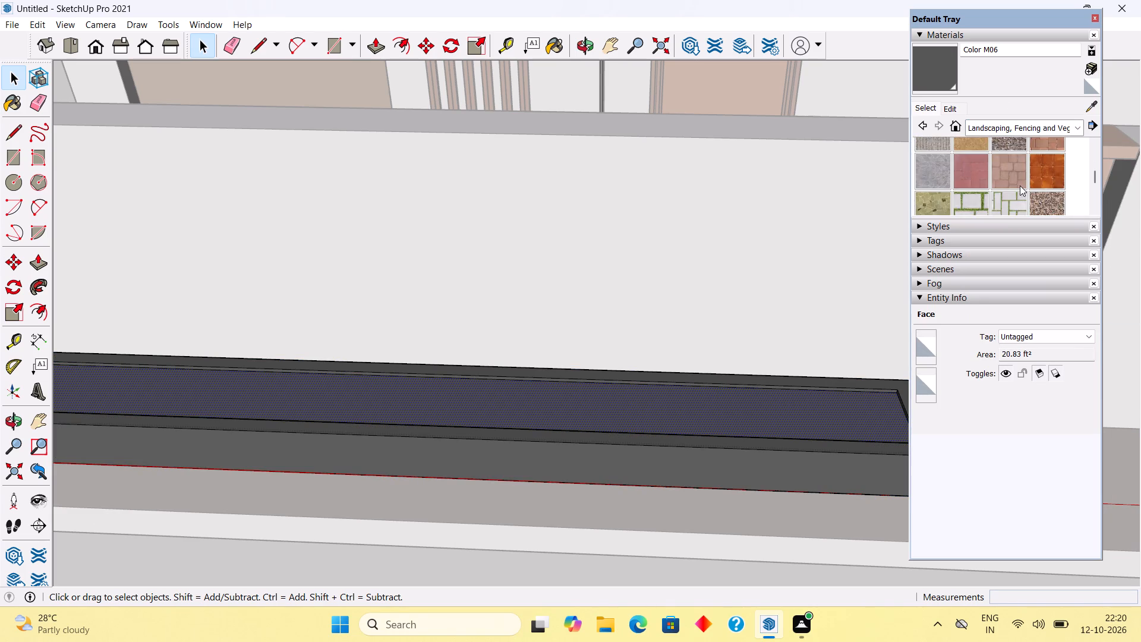
scroll(1020, 185, "up", 2)
left_click(1041, 156)
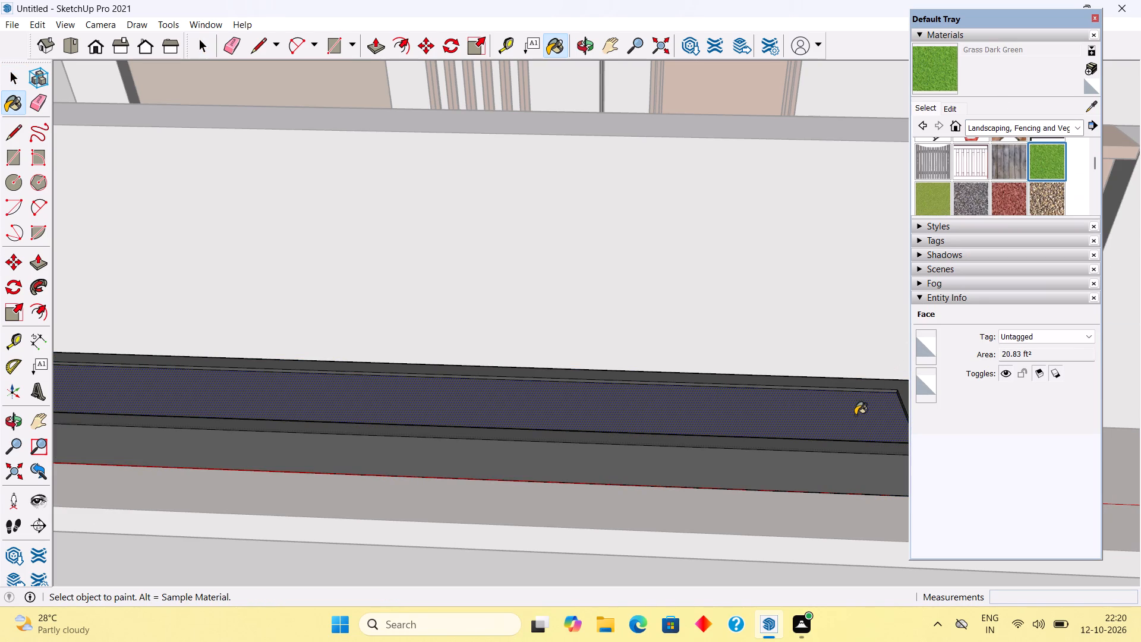
left_click(855, 416)
key("space")
scroll(853, 423, "down", 9)
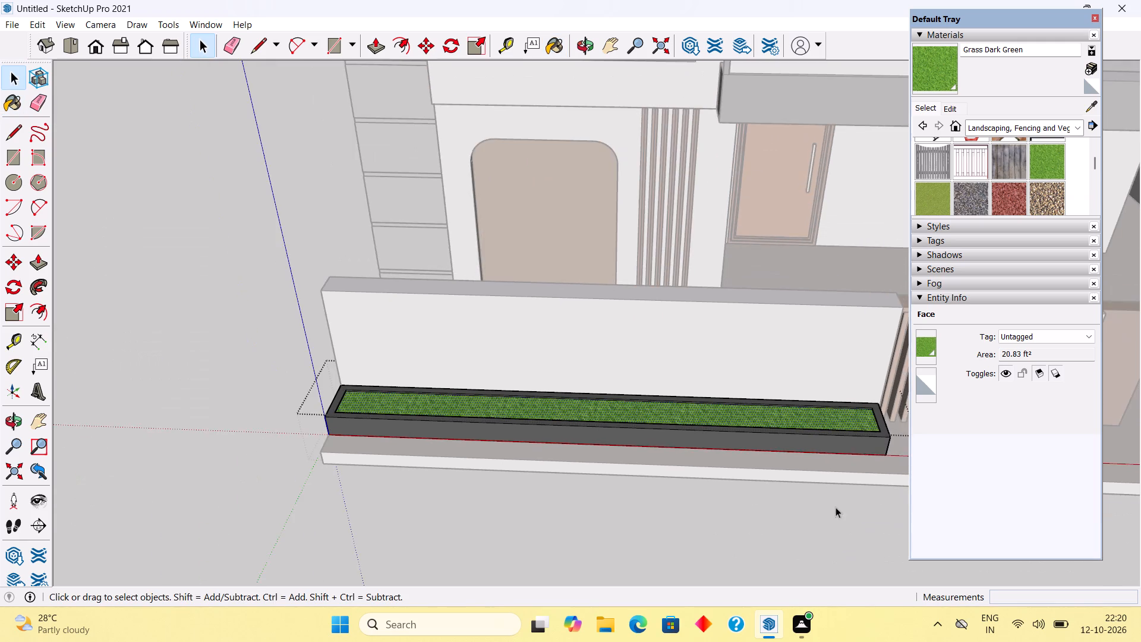
left_click(832, 518)
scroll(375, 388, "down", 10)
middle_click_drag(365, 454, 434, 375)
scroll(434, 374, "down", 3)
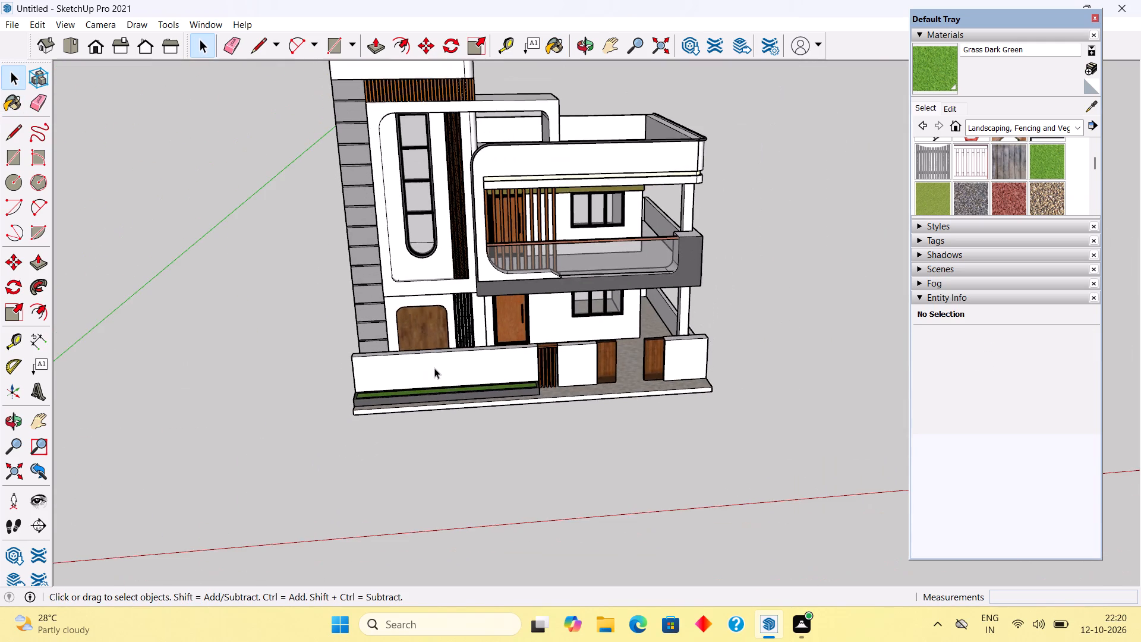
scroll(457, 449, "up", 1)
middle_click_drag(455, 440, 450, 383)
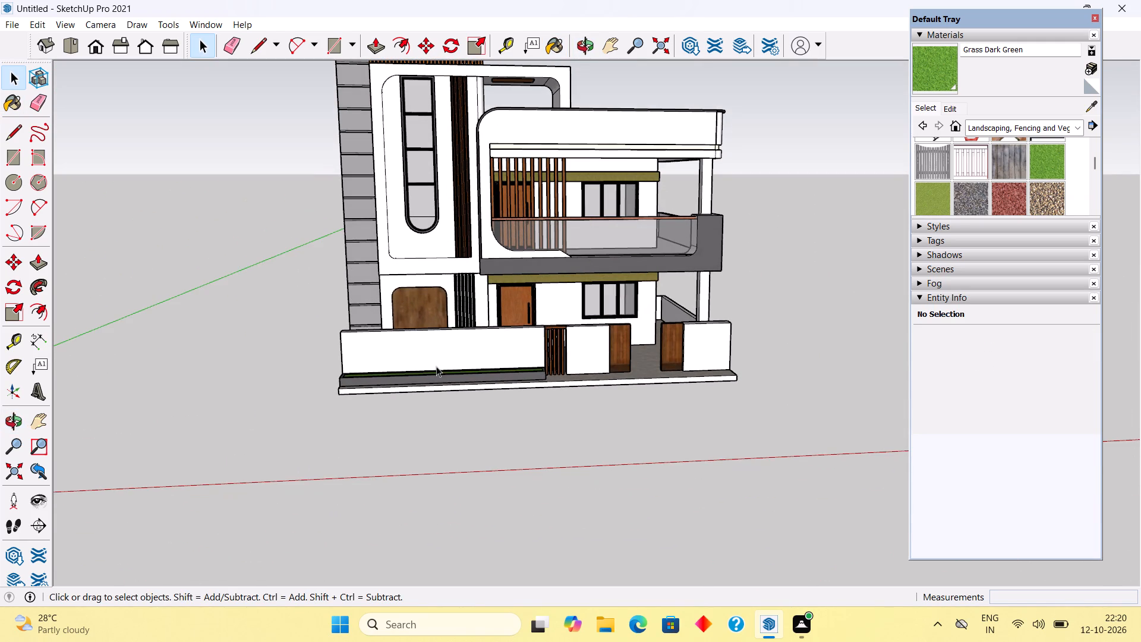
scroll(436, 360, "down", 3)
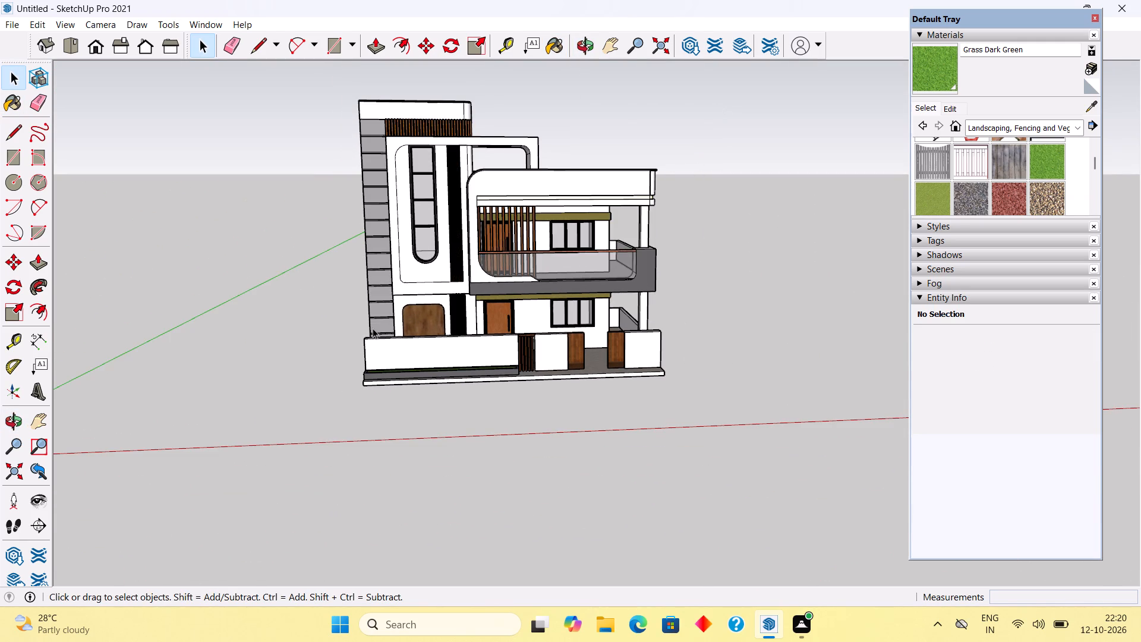
Look over the front elevation of the house with the finished grass planter.
middle_click_drag(369, 333, 345, 328)
scroll(229, 248, "up", 4)
scroll(231, 246, "down", 3)
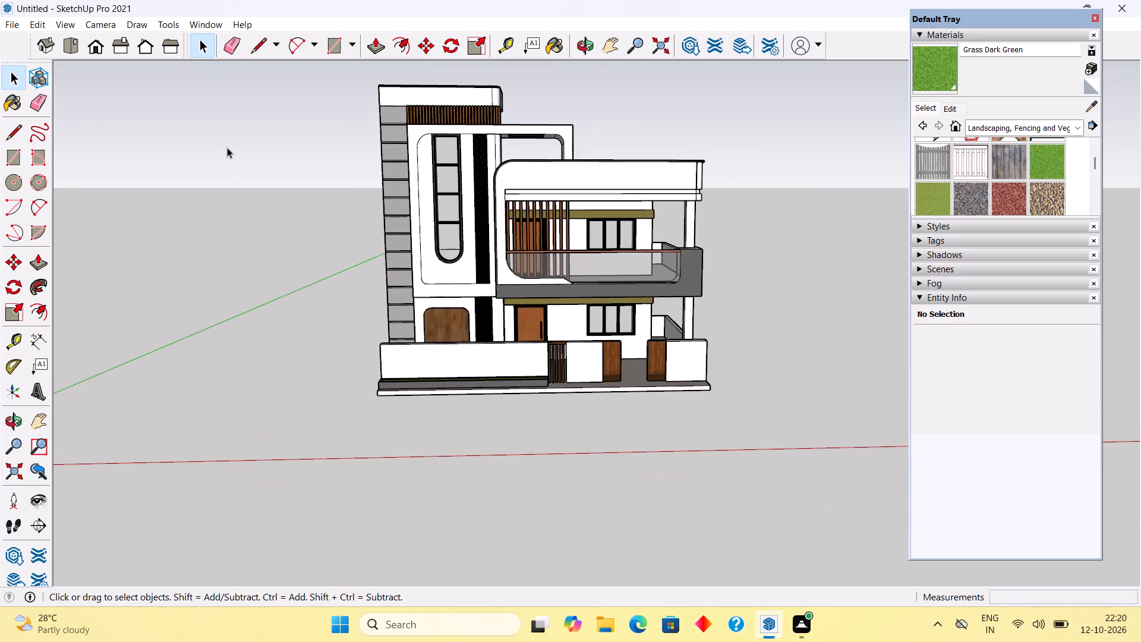
scroll(227, 147, "up", 2)
middle_click_drag(210, 146, 180, 144)
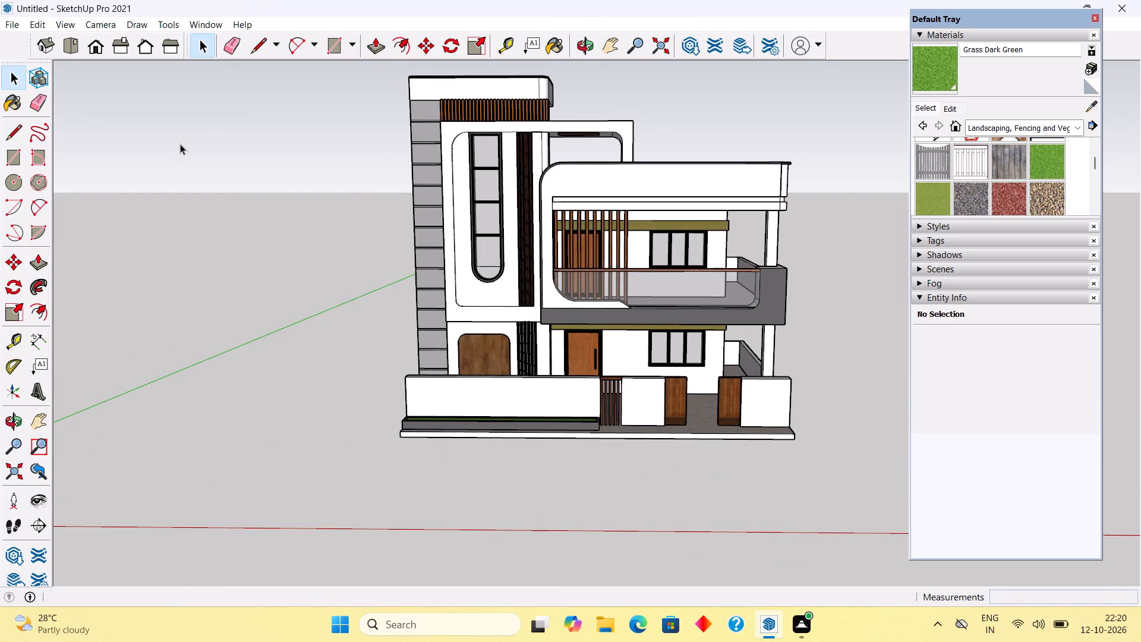
scroll(389, 190, "up", 3)
scroll(389, 190, "down", 2)
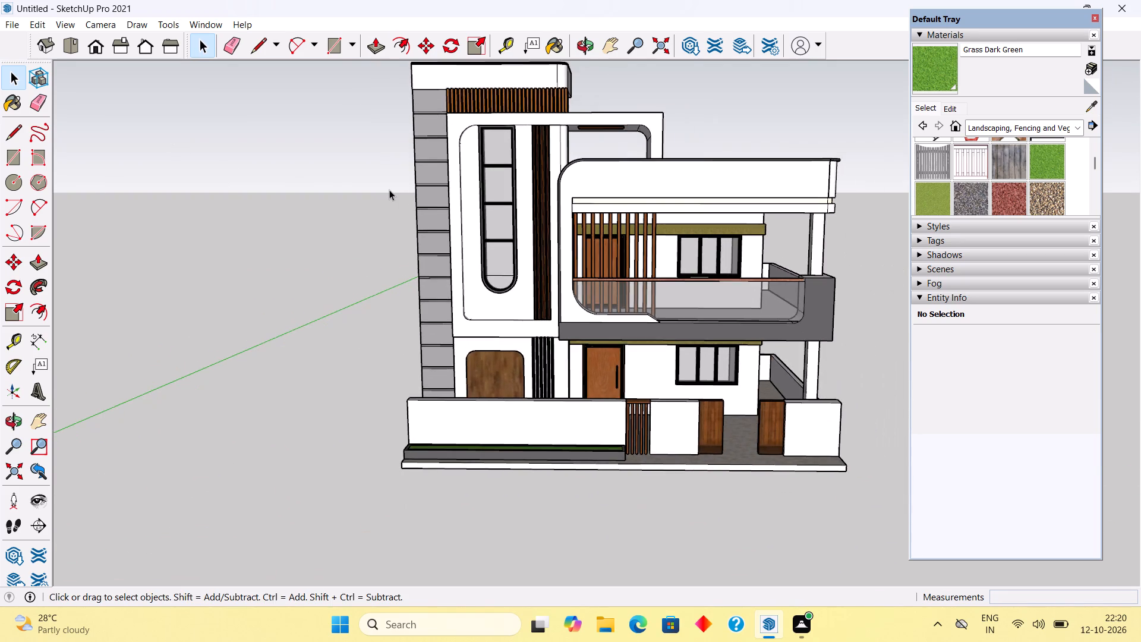
scroll(389, 190, "down", 2)
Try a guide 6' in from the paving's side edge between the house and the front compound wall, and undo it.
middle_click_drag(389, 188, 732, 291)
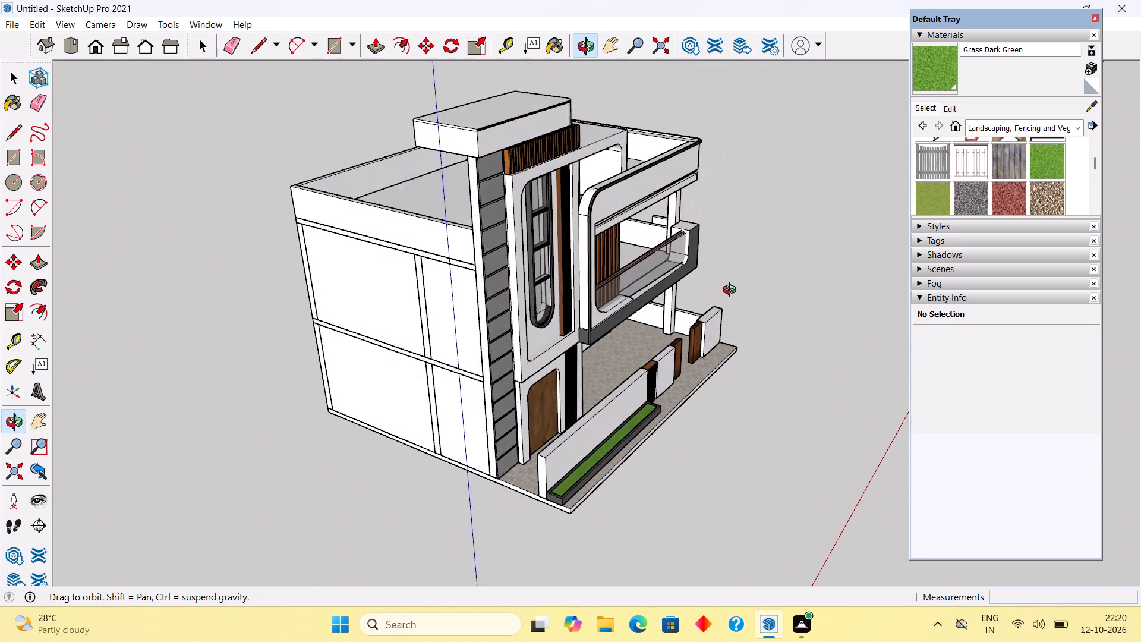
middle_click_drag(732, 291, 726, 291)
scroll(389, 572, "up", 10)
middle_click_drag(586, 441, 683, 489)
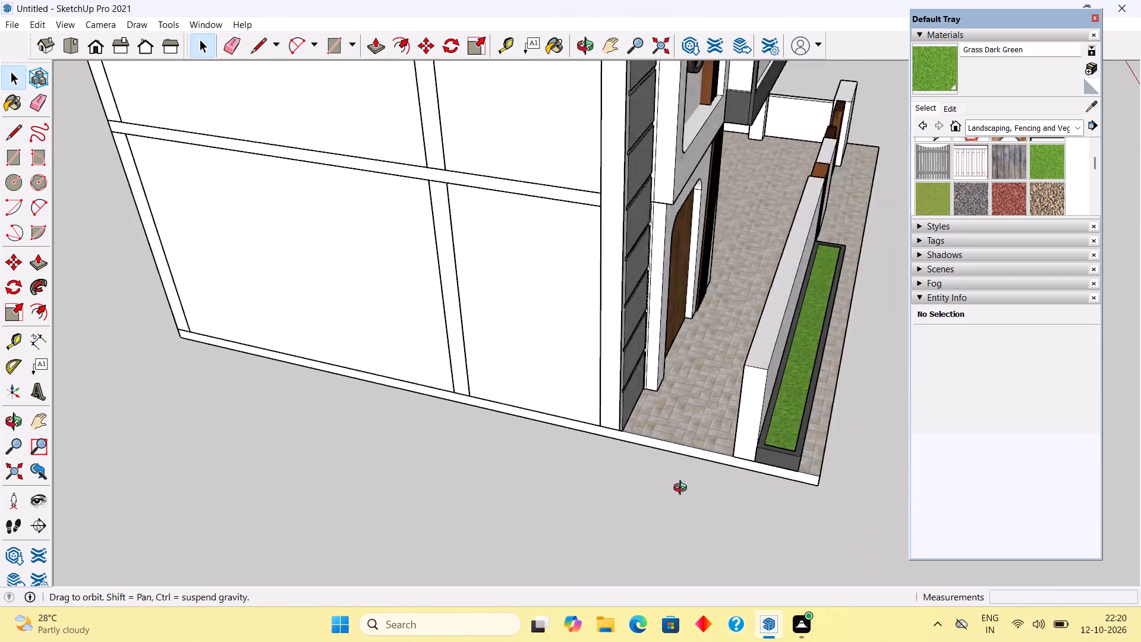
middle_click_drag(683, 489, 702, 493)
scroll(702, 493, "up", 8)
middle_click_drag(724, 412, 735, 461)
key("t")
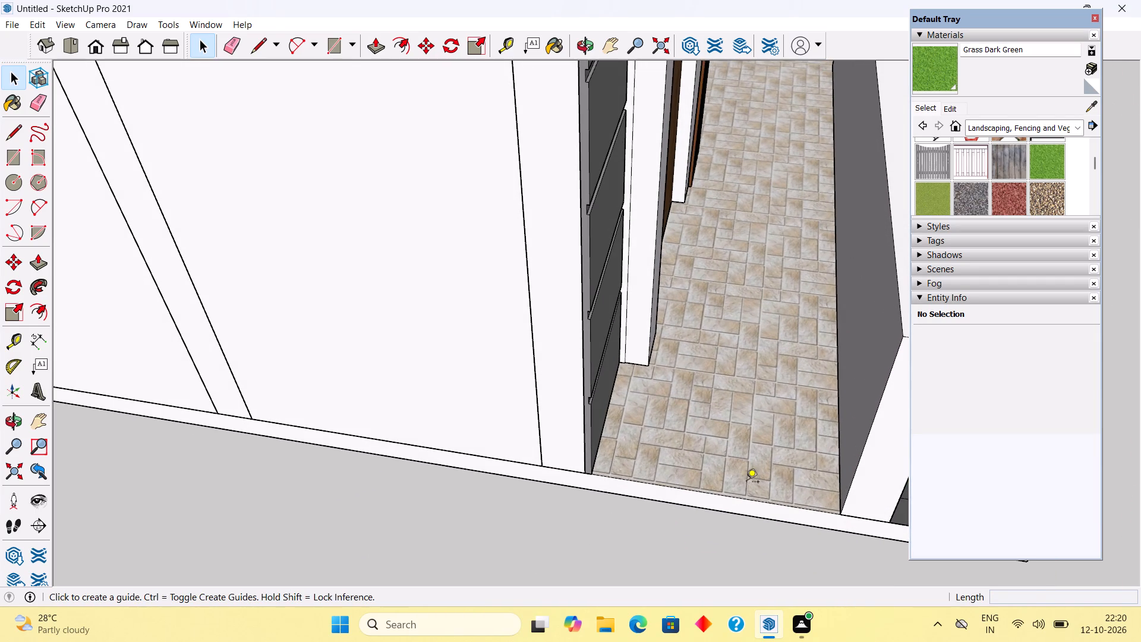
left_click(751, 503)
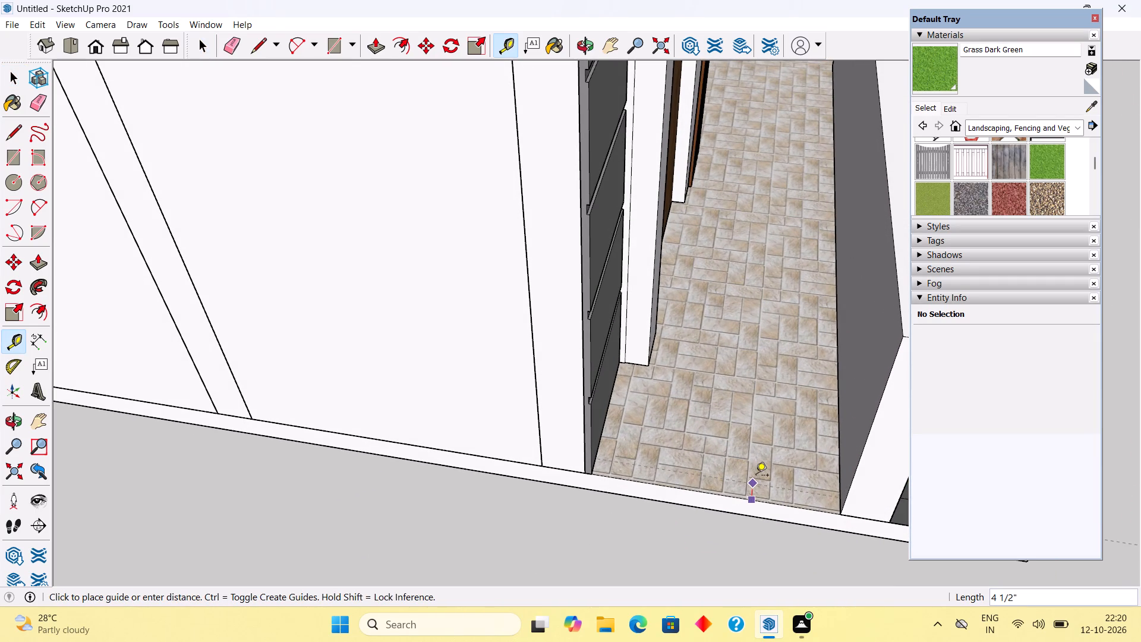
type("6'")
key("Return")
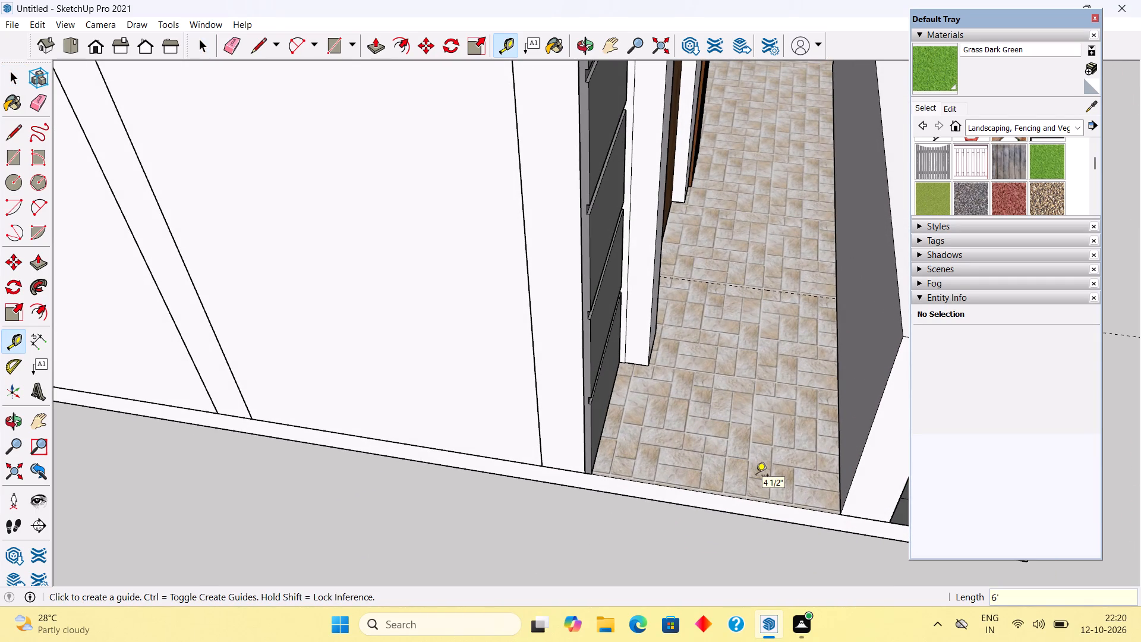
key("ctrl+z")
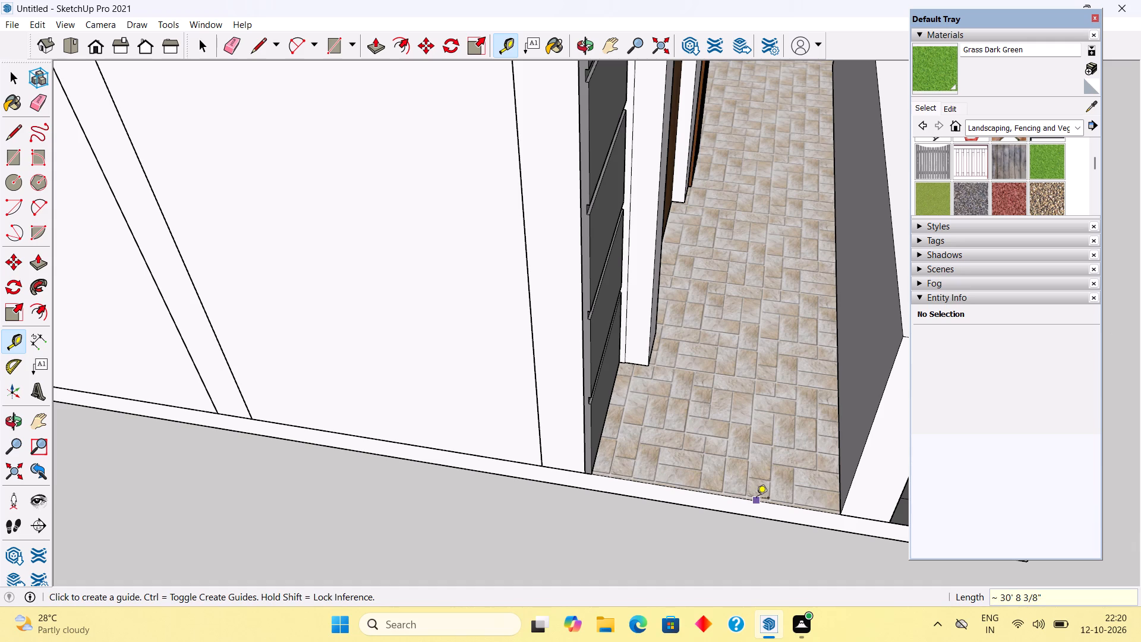
Place a guide 6" inside the paving's side edge and draw a rectangle along that strip from the house to the front compound wall.
left_click(757, 499)
type("6\"")
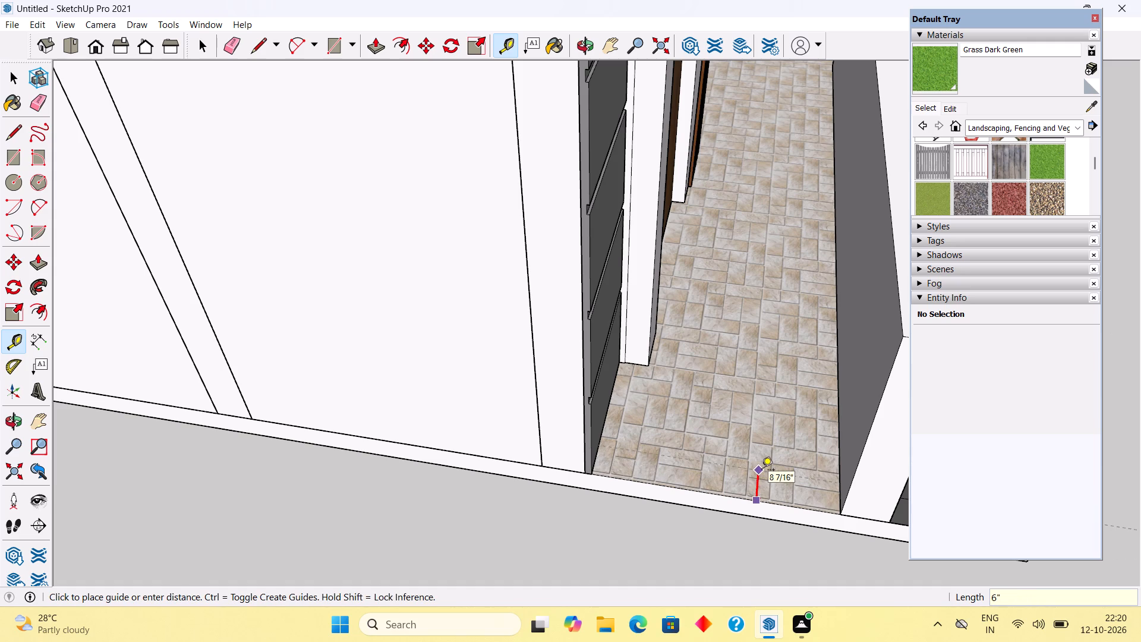
key("Return")
key("r")
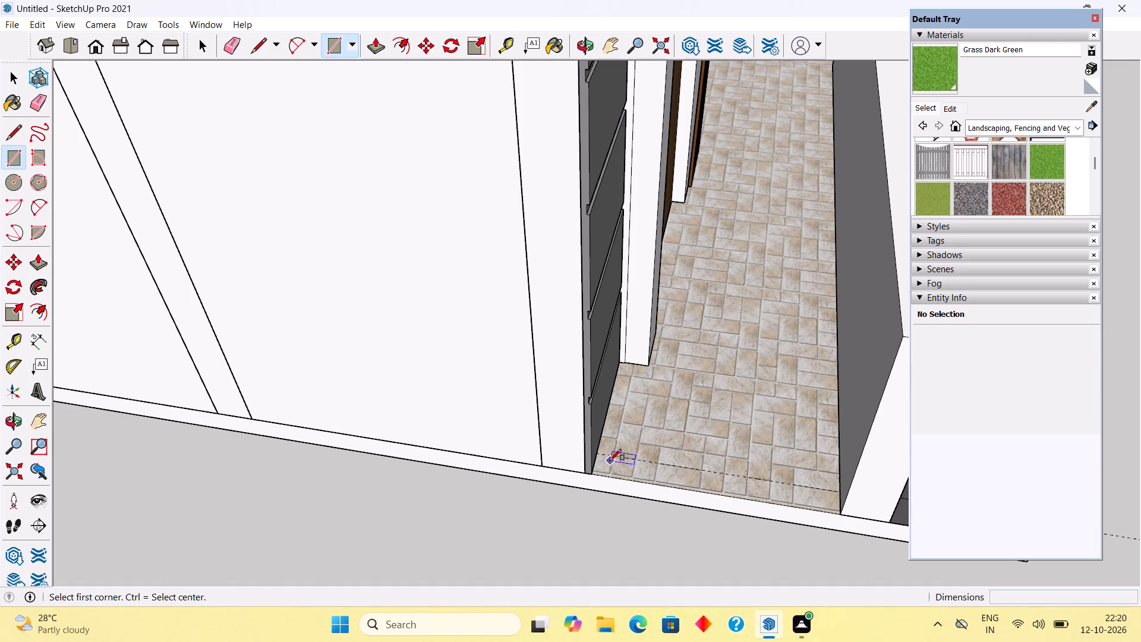
left_click(600, 452)
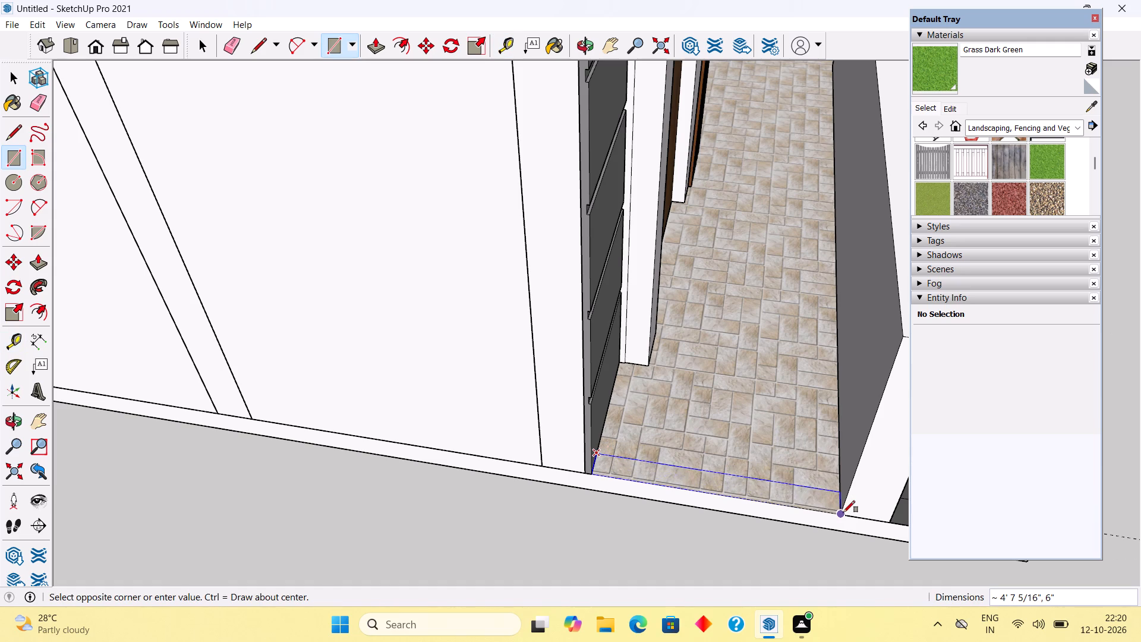
left_click(844, 512)
Pull the 6" strip up 3' to form a low side compound wall.
key("p")
left_click(830, 505)
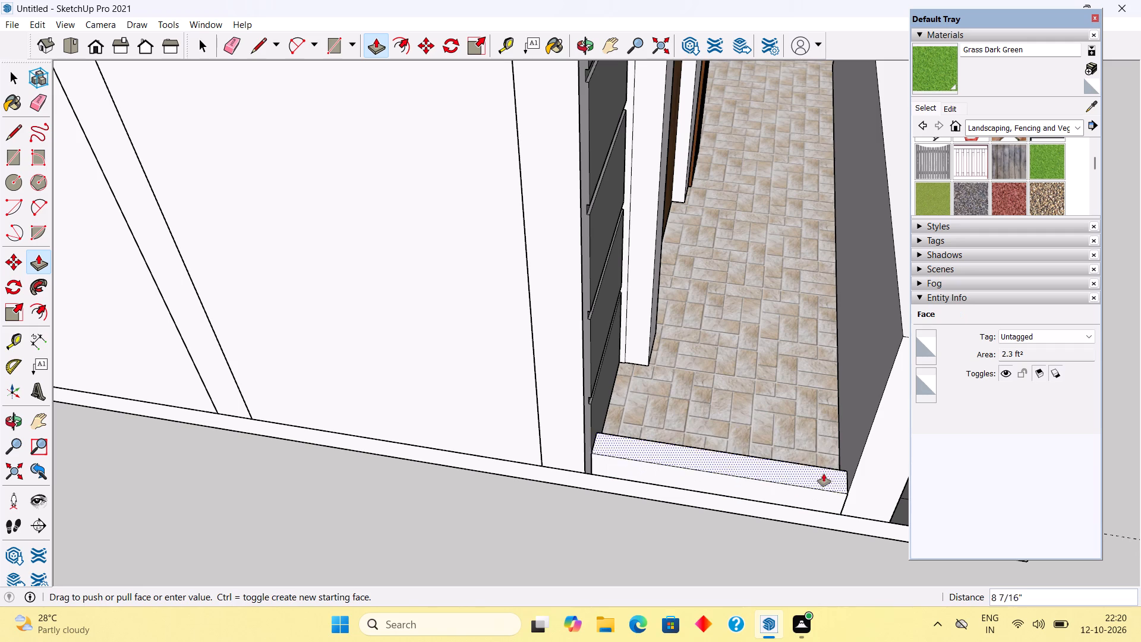
key("period")
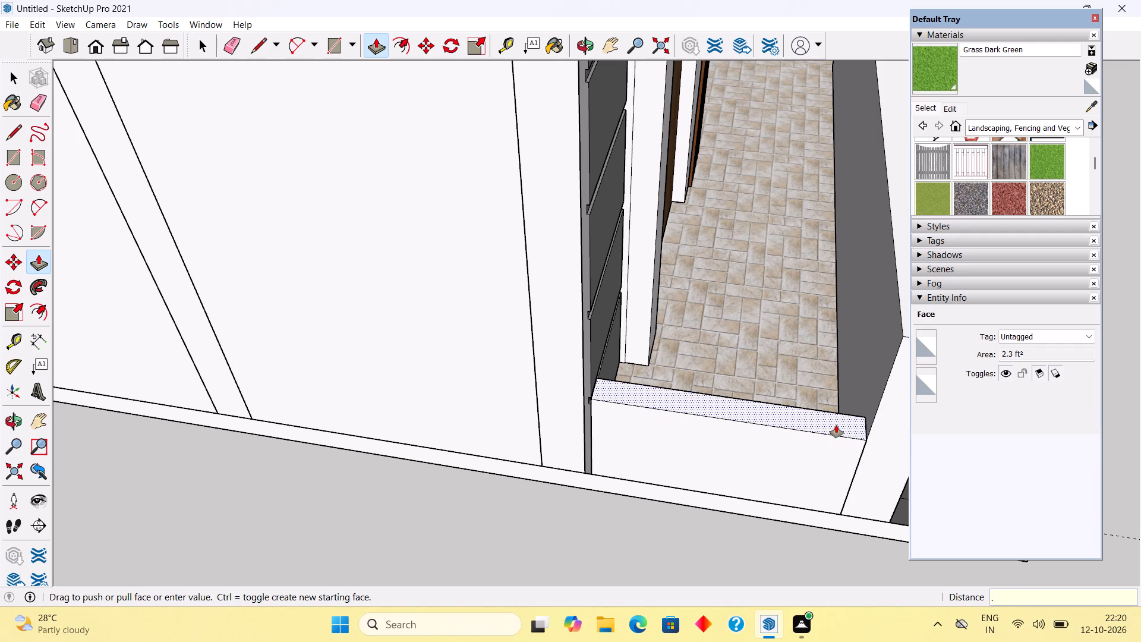
key("BackSpace")
key("3")
key("apostrophe")
key("Return")
key("space")
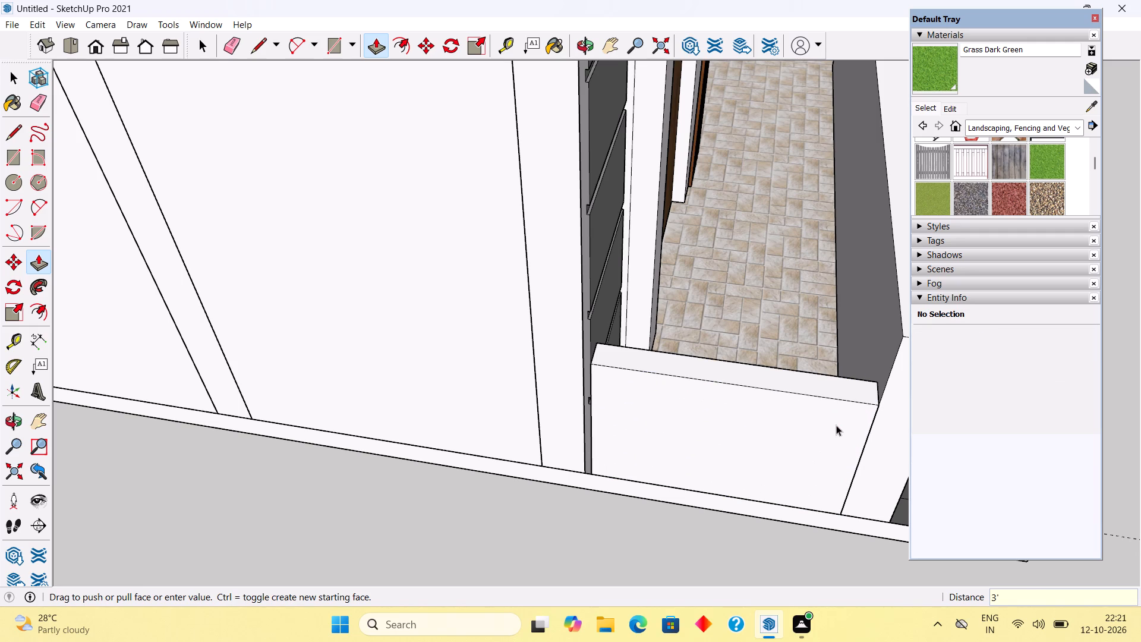
Make the whole low side wall a group and deselect it.
triple_click(836, 425)
left_click(836, 425)
right_click(836, 425)
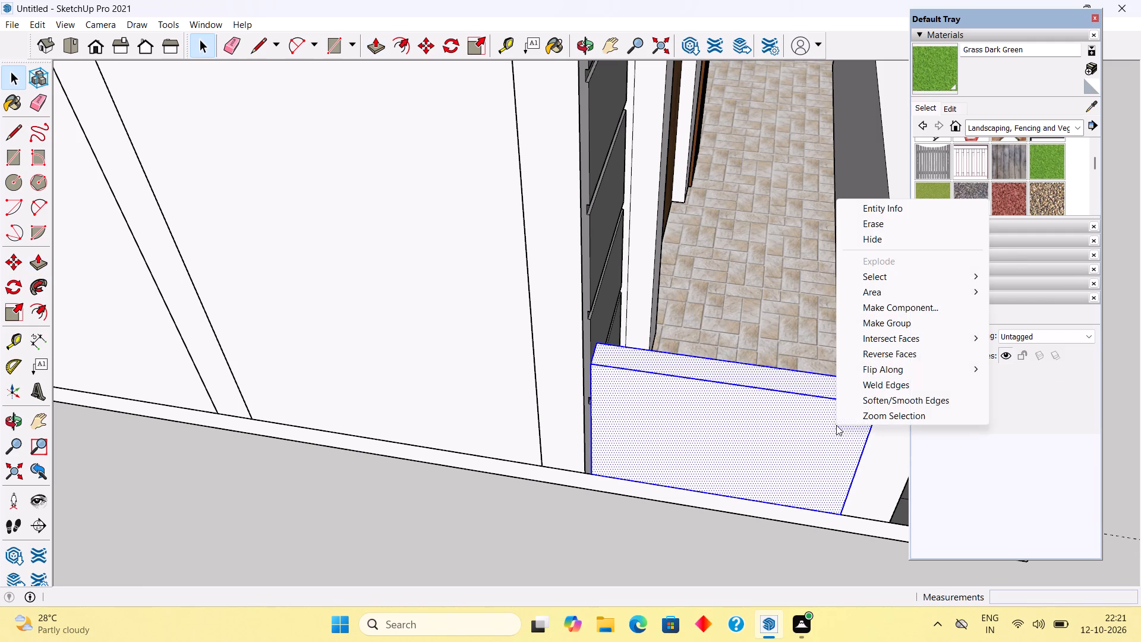
left_click(863, 329)
left_click(824, 547)
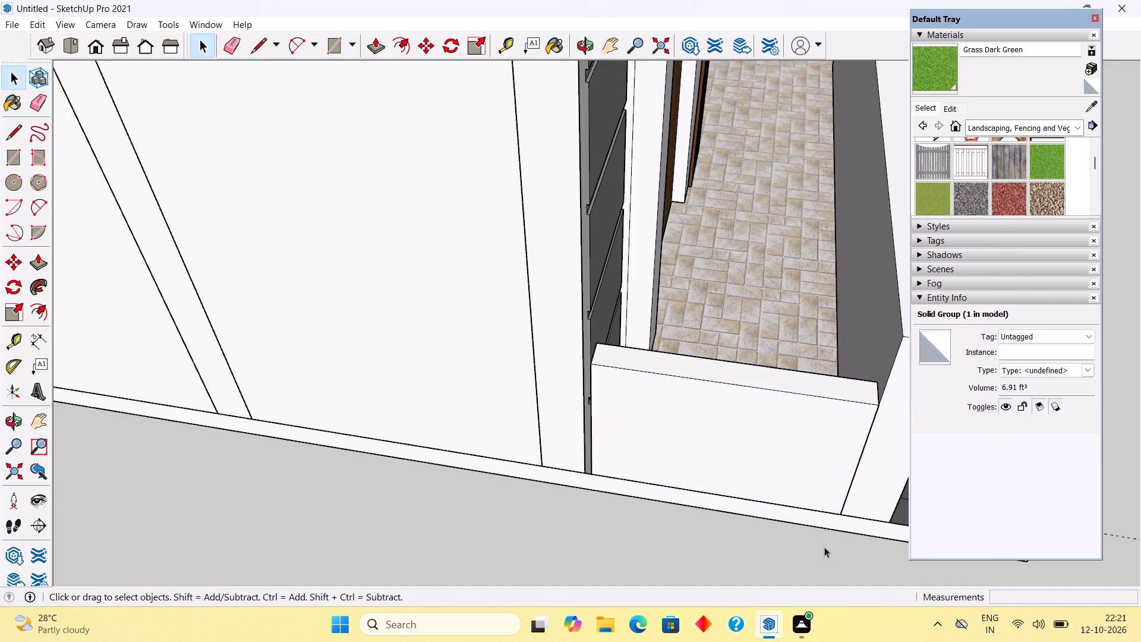
Examine the new side wall and the whole house exterior from the front and the side.
scroll(808, 514, "down", 9)
middle_click_drag(720, 517, 442, 405)
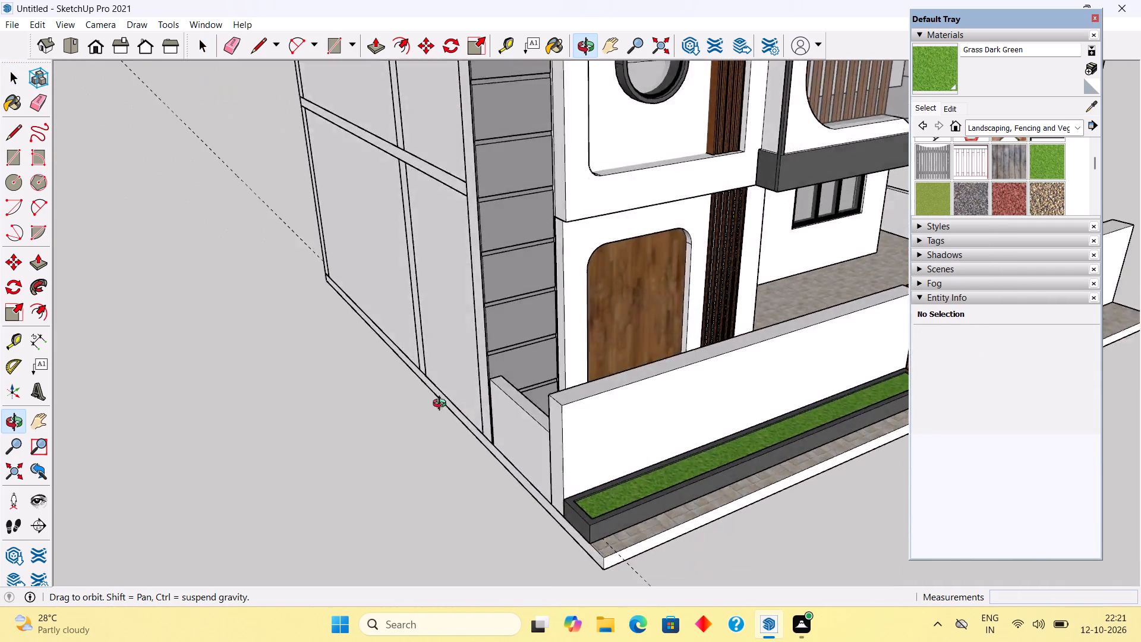
middle_click_drag(442, 405, 241, 417)
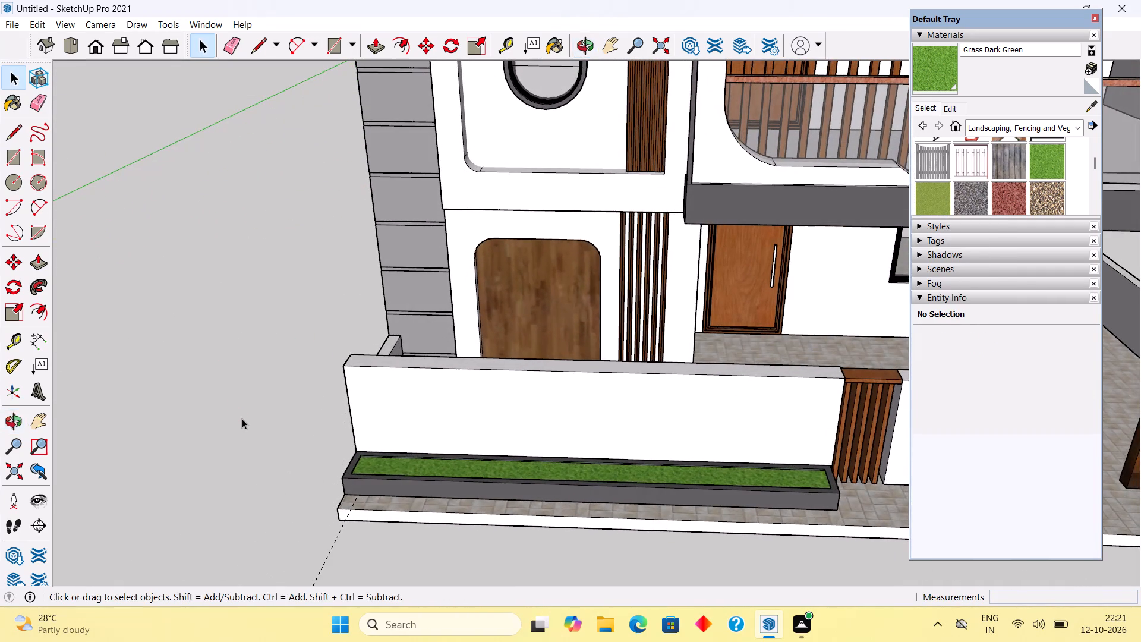
scroll(238, 418, "down", 12)
middle_click_drag(343, 448, 324, 348)
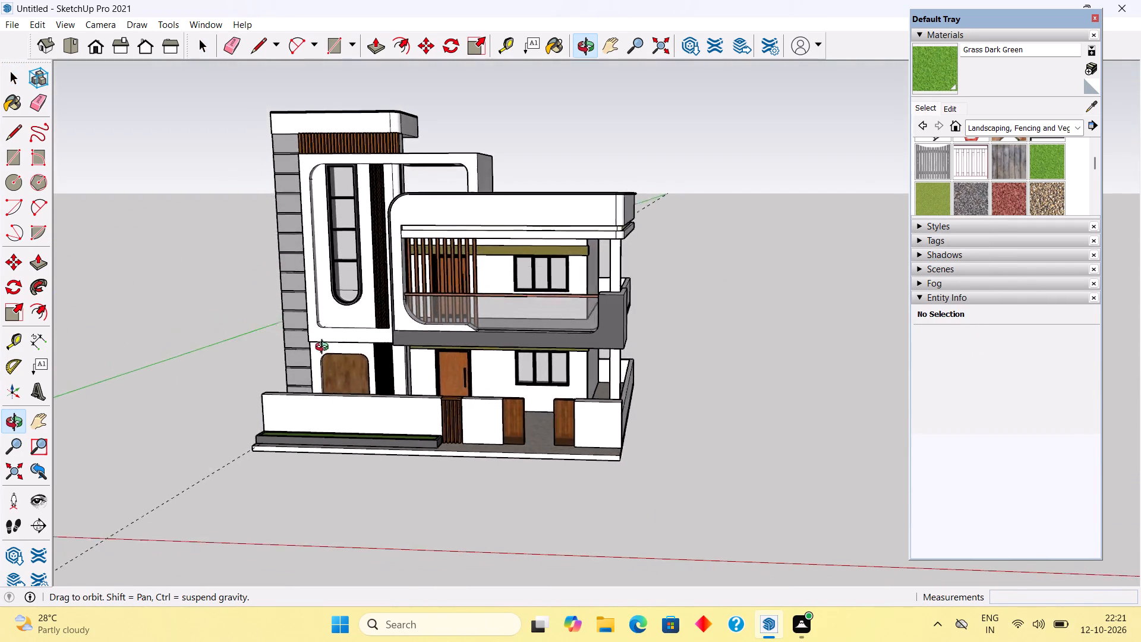
middle_click_drag(324, 348, 829, 320)
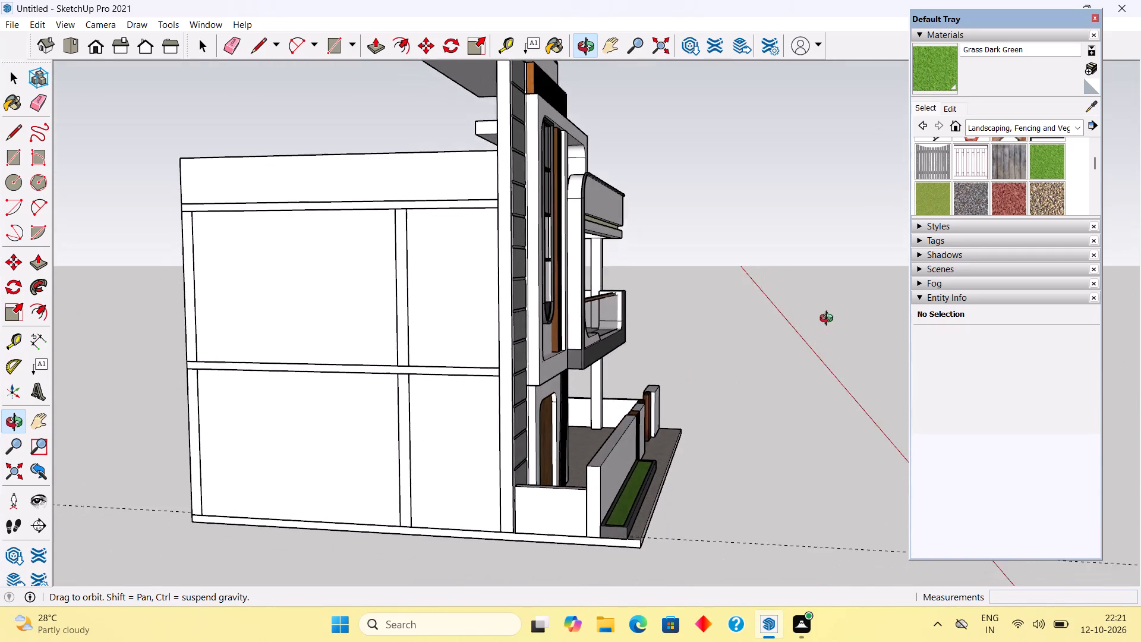
middle_click_drag(829, 320, 749, 308)
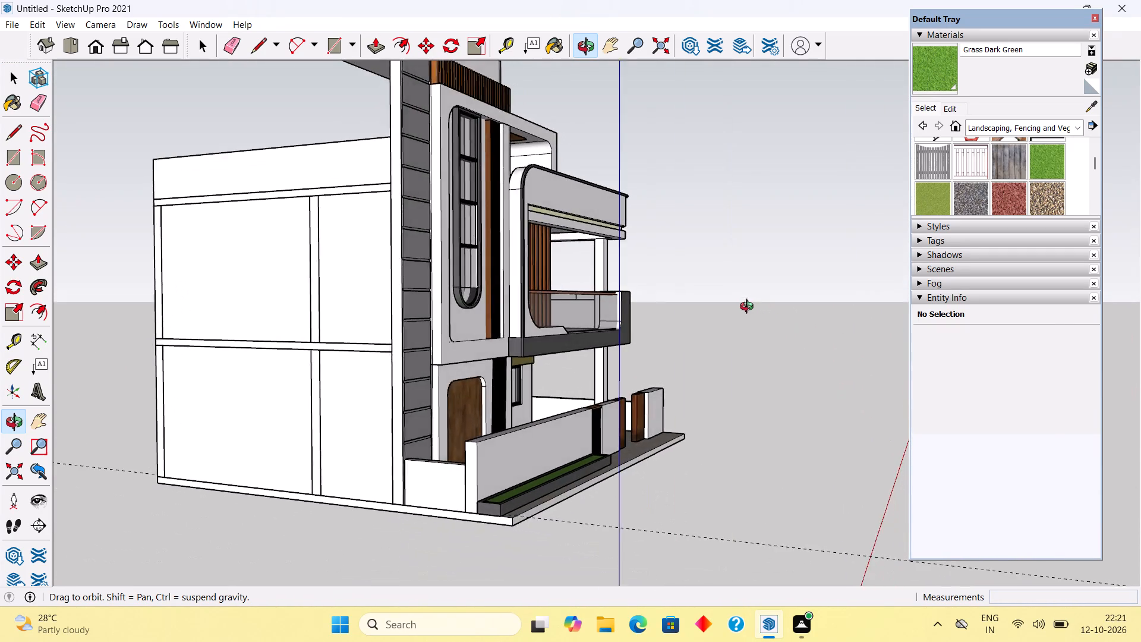
middle_click_drag(749, 308, 350, 430)
scroll(334, 415, "down", 3)
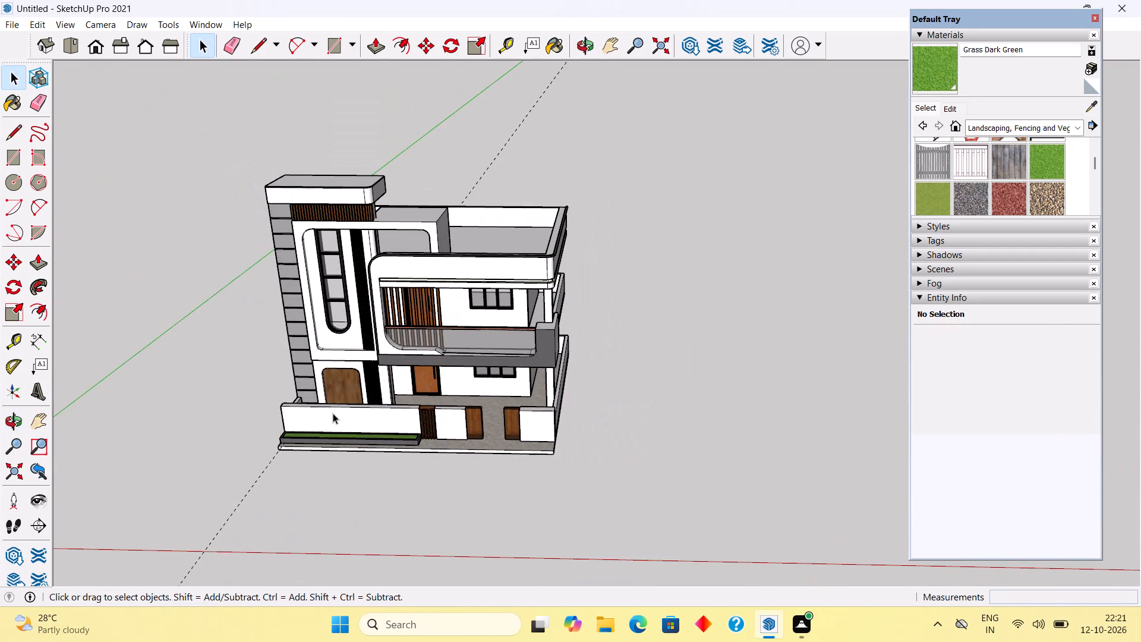
scroll(220, 382, "up", 5)
middle_click_drag(486, 408, 557, 300)
scroll(247, 374, "up", 3)
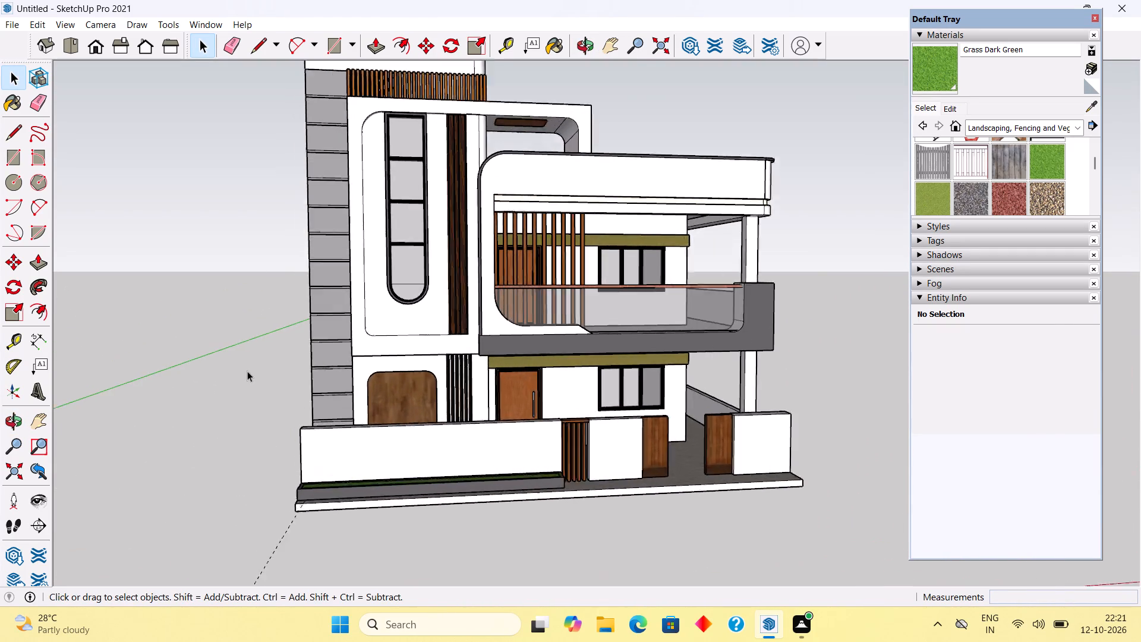
scroll(247, 371, "up", 1)
middle_click_drag(156, 363, 106, 363)
scroll(106, 363, "down", 2)
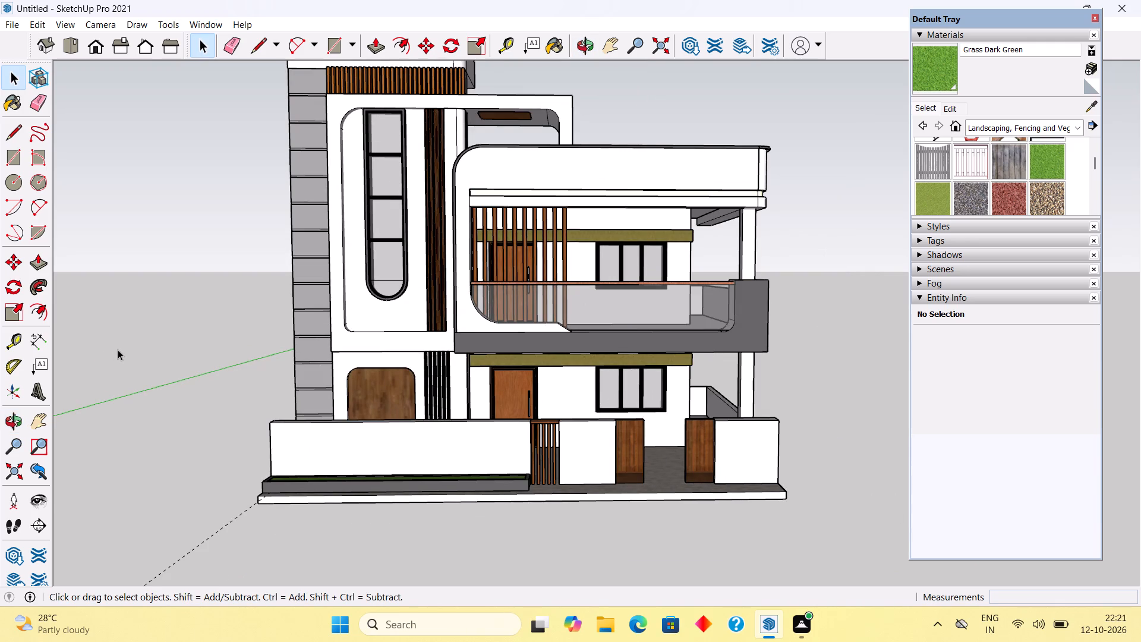
Sample Wood Board Cork from the band above the ground-floor window and paint the thin strip beneath the balcony roof's parapet with it.
left_click(1093, 106)
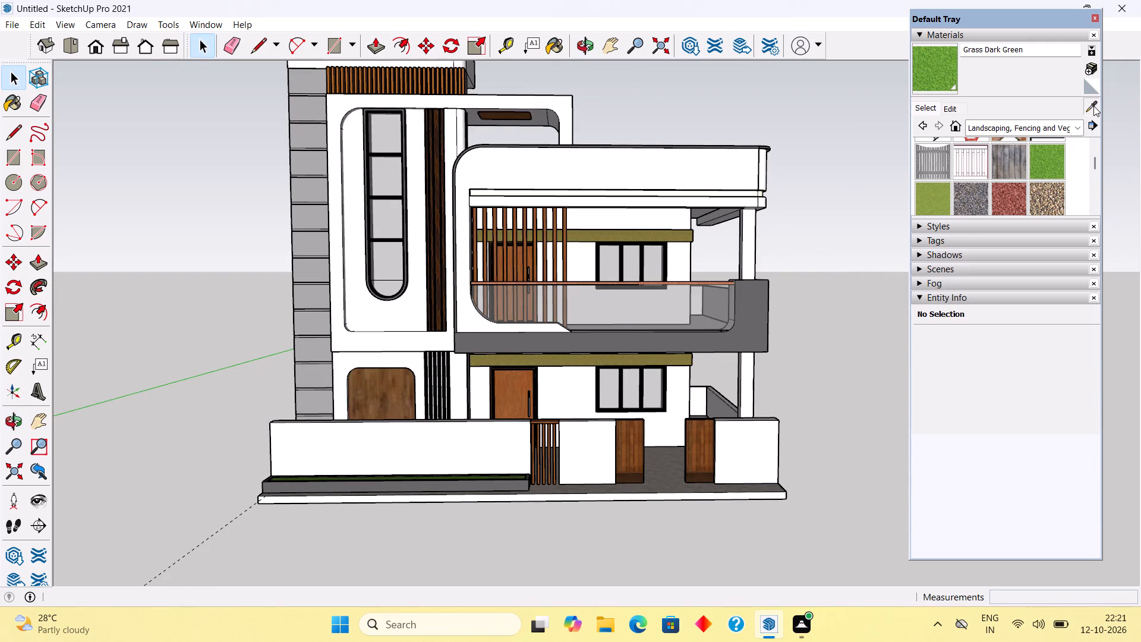
left_click(687, 359)
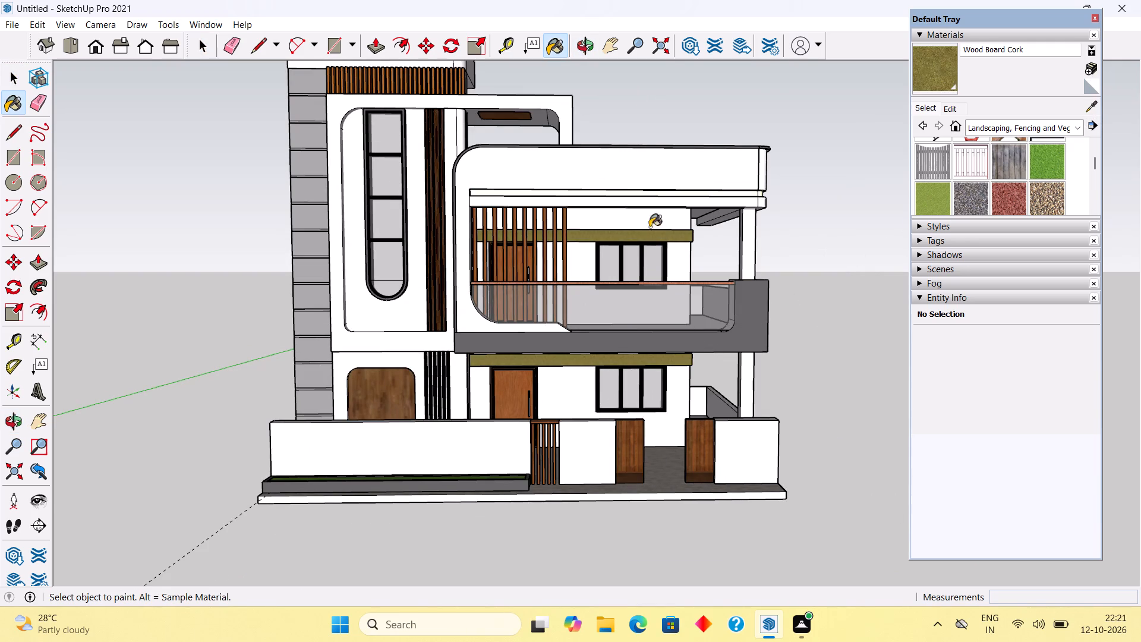
scroll(648, 193, "up", 10)
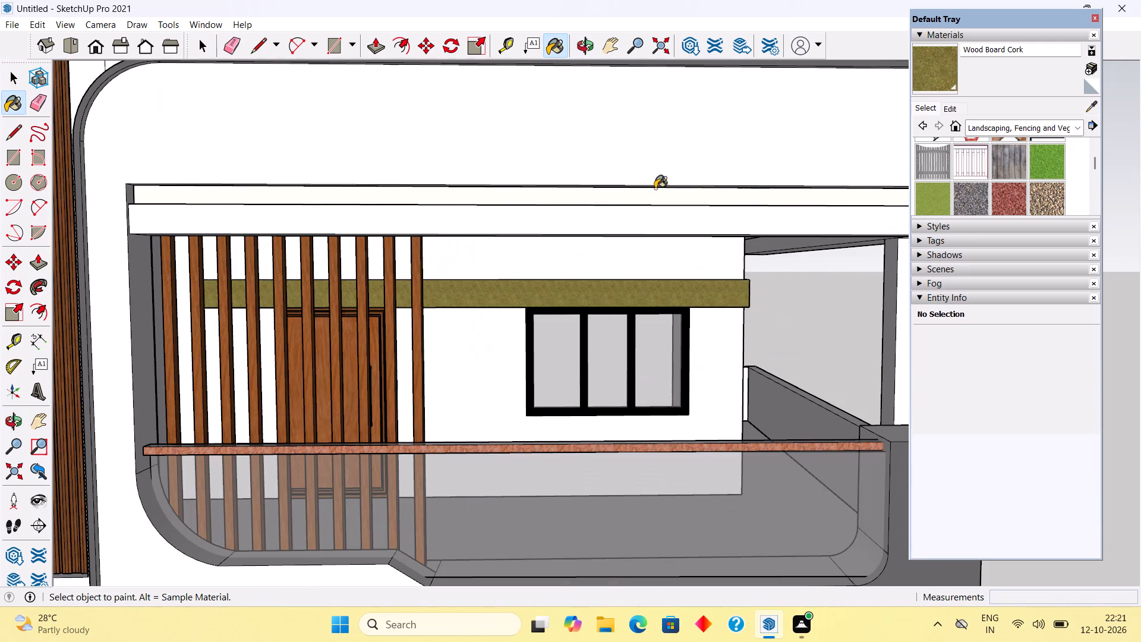
left_click(658, 193)
scroll(658, 193, "down", 12)
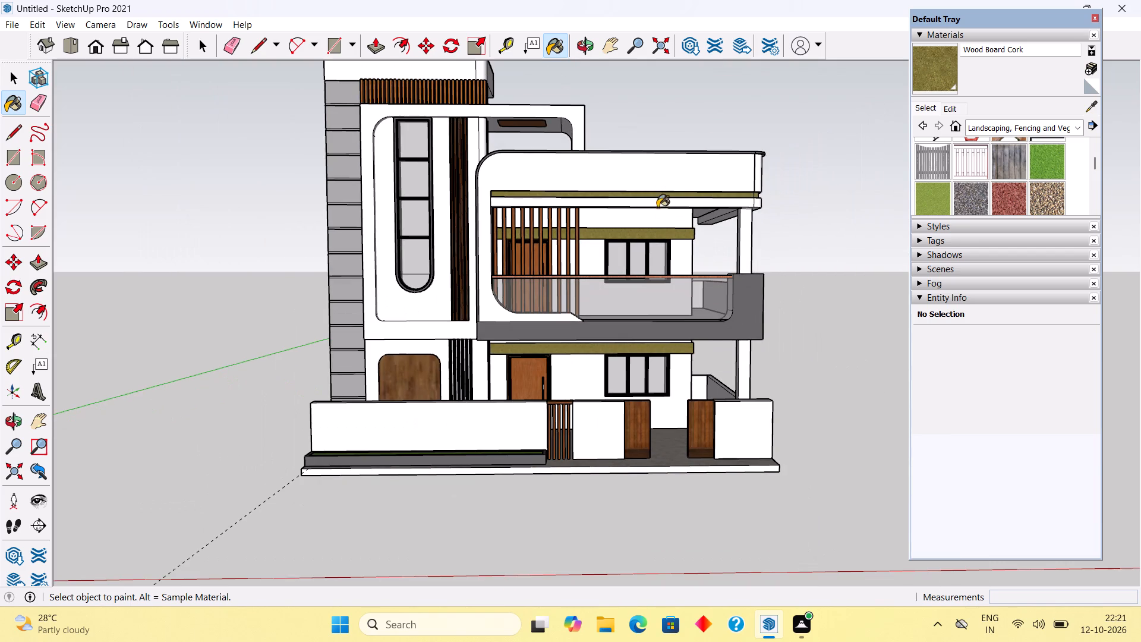
key("space")
Review the whole front elevation with the newly painted strip.
scroll(792, 310, "down", 5)
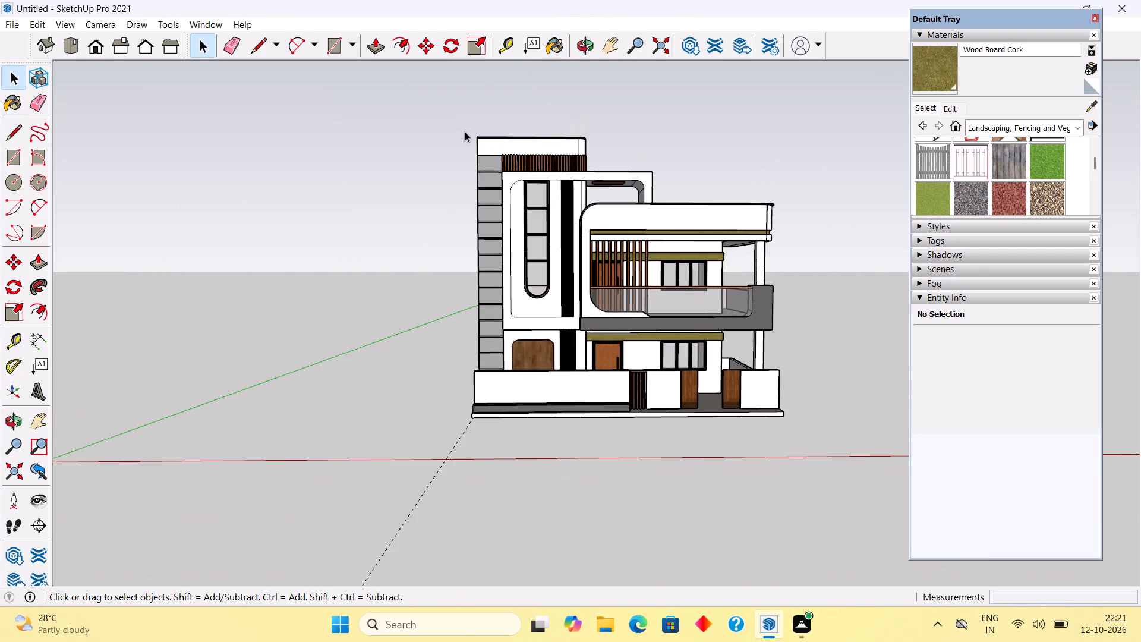
scroll(458, 122, "up", 5)
scroll(461, 160, "down", 3)
middle_click_drag(515, 310, 519, 344)
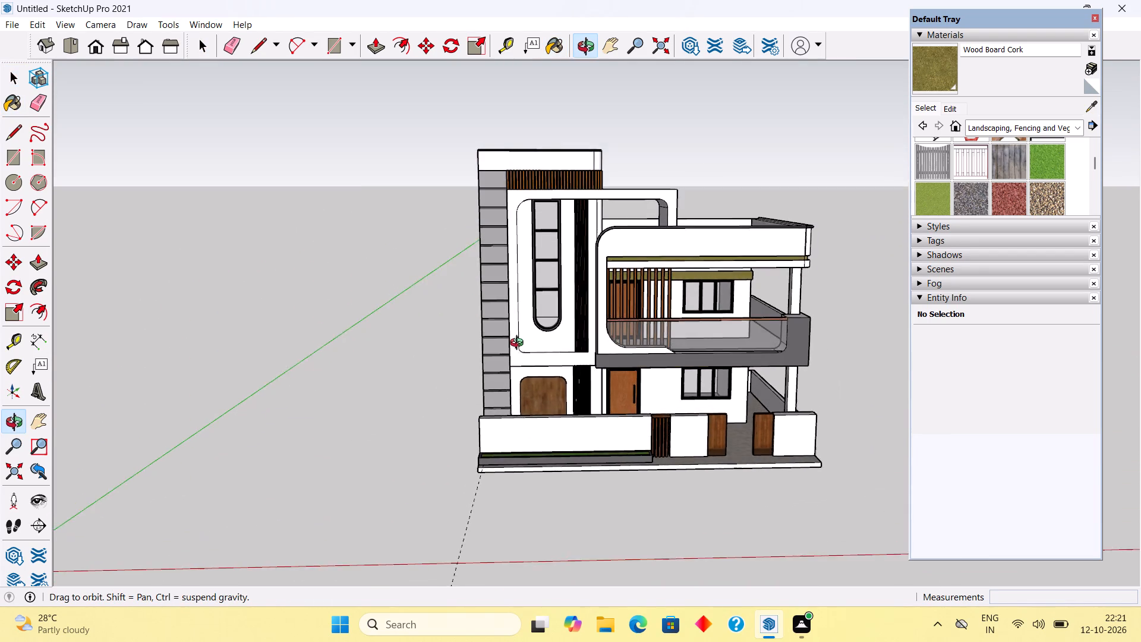
middle_click_drag(519, 344, 513, 353)
scroll(513, 355, "up", 3)
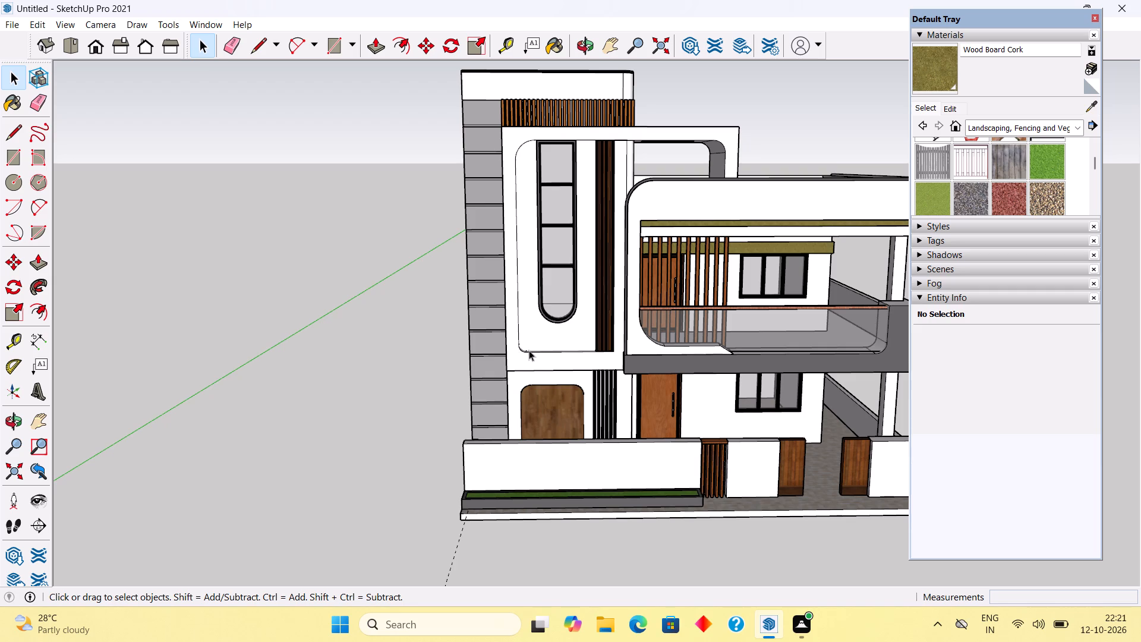
key("space")
scroll(419, 358, "down", 10)
scroll(620, 383, "down", 1)
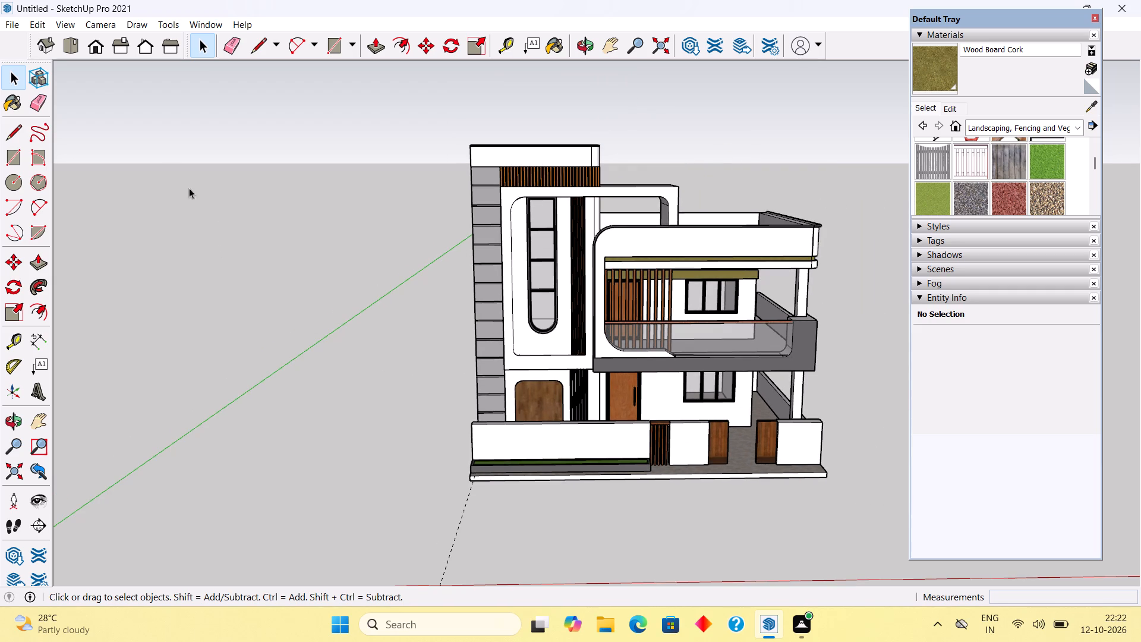
Delete all construction guides from the model.
left_click(34, 27)
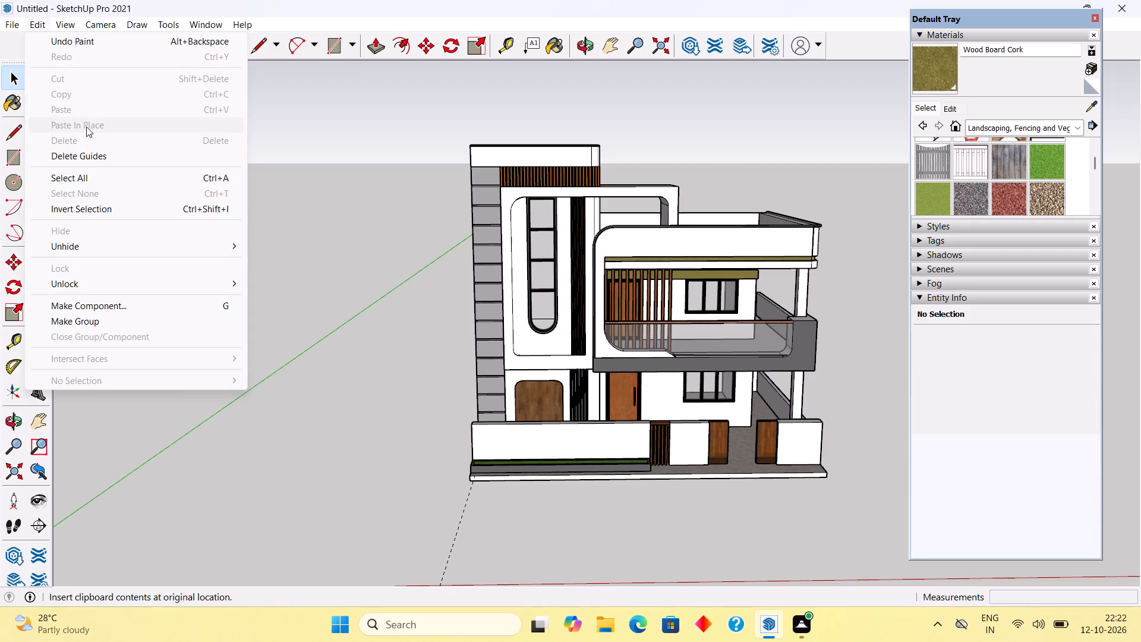
left_click(102, 153)
Examine the whole house exterior from the front, the sides and the rear.
scroll(621, 391, "down", 3)
scroll(778, 587, "up", 3)
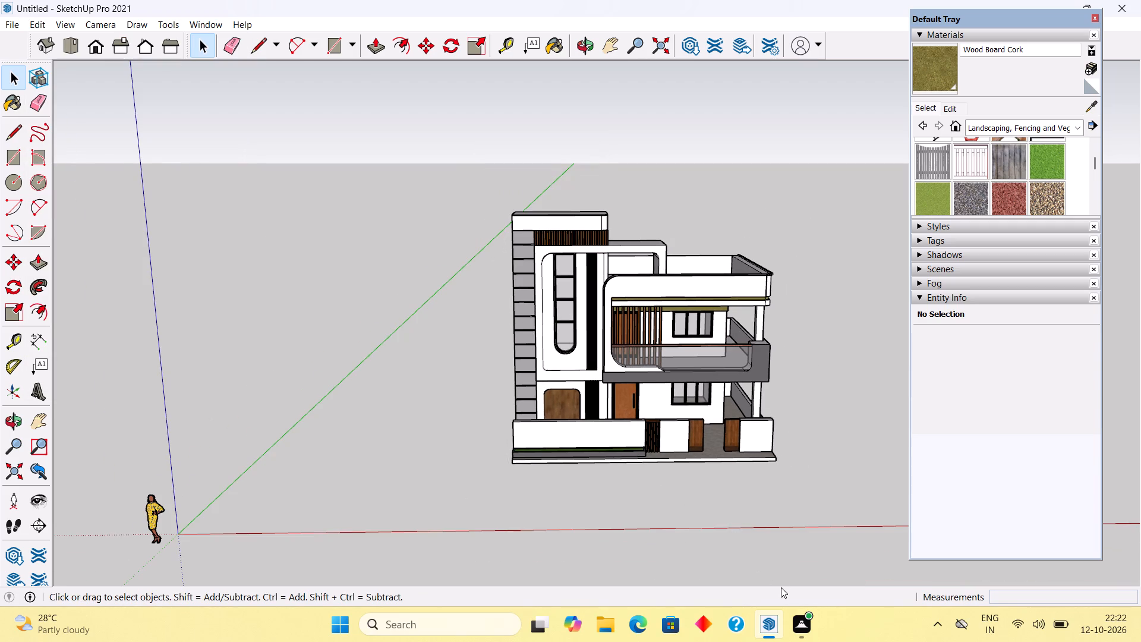
scroll(781, 587, "up", 2)
scroll(654, 337, "up", 5)
middle_click_drag(647, 317, 623, 286)
scroll(623, 286, "up", 1)
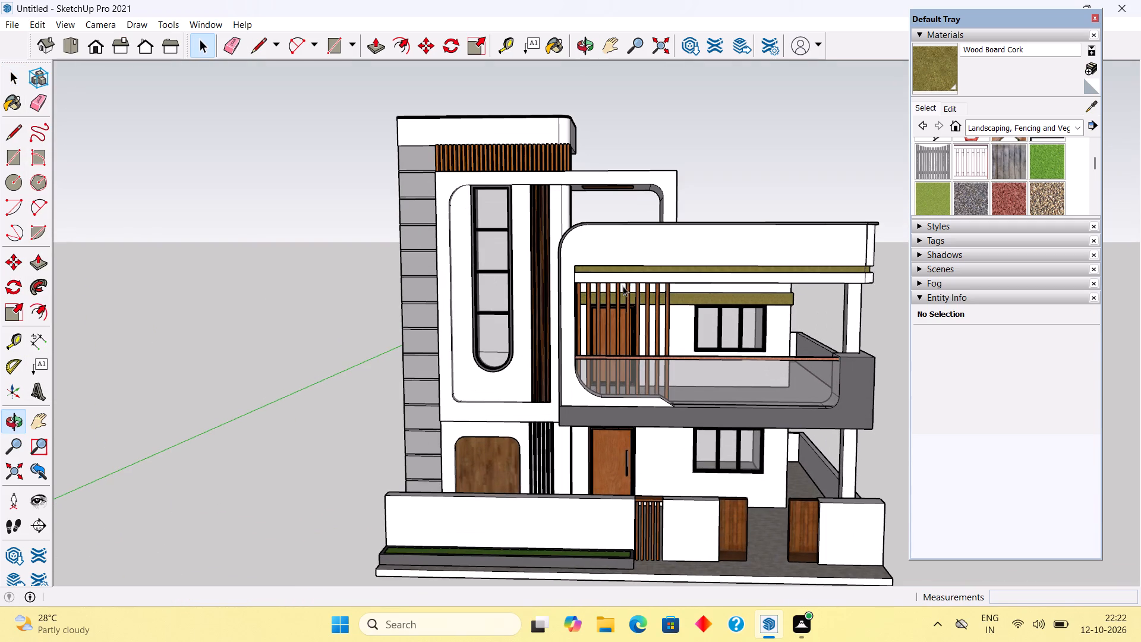
scroll(623, 286, "down", 2)
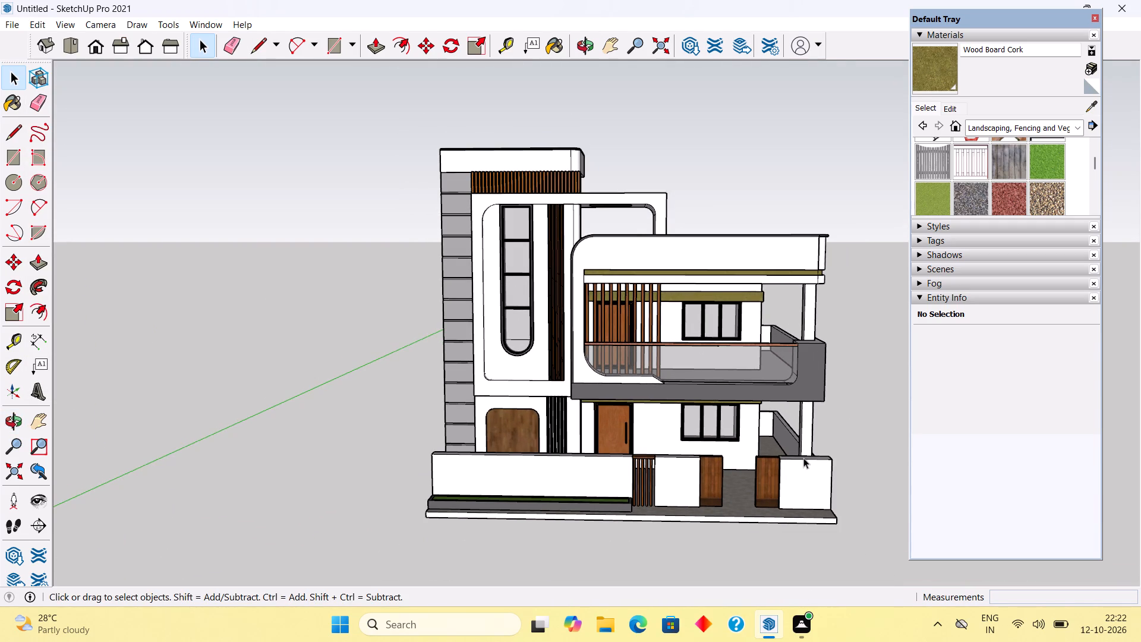
middle_click_drag(815, 451, 826, 361)
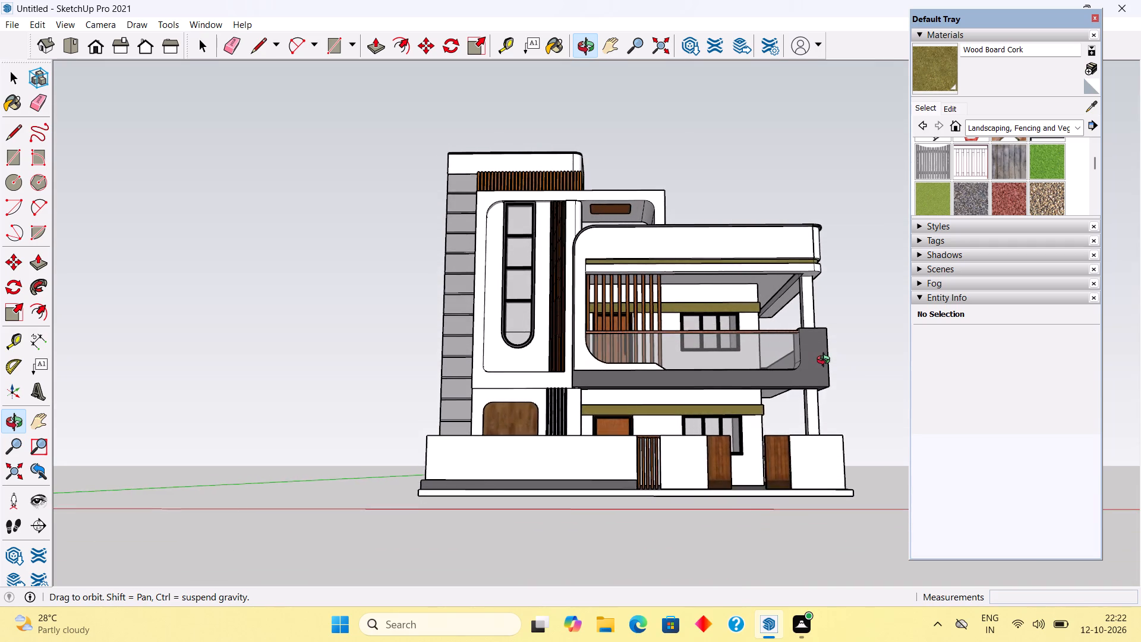
middle_click_drag(826, 361, 858, 451)
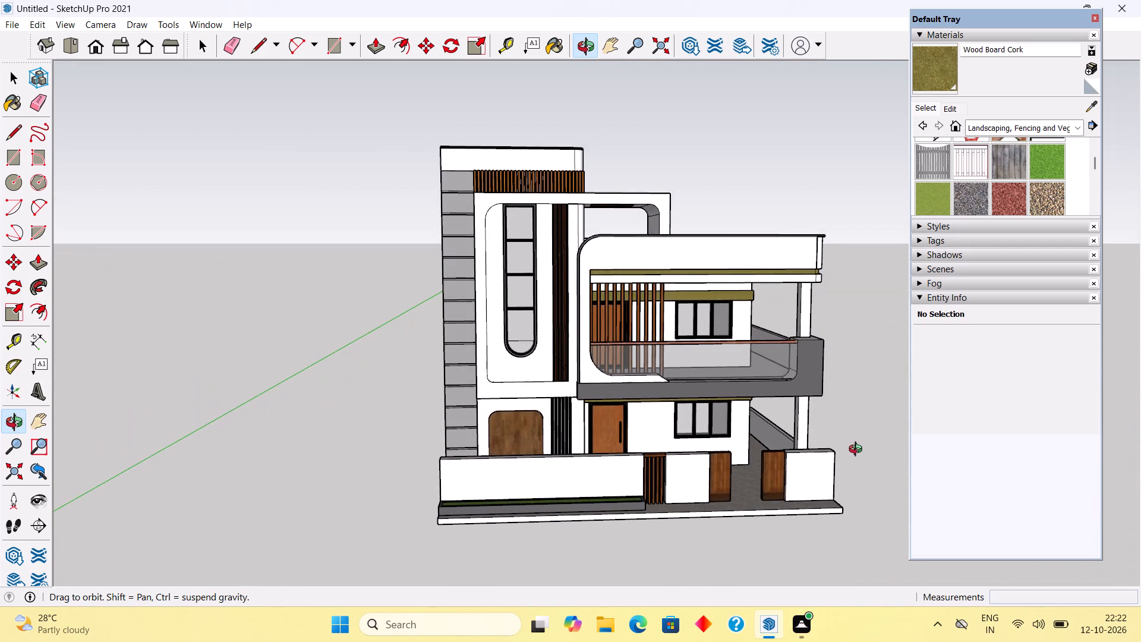
middle_click_drag(858, 451, 827, 451)
scroll(827, 451, "up", 1)
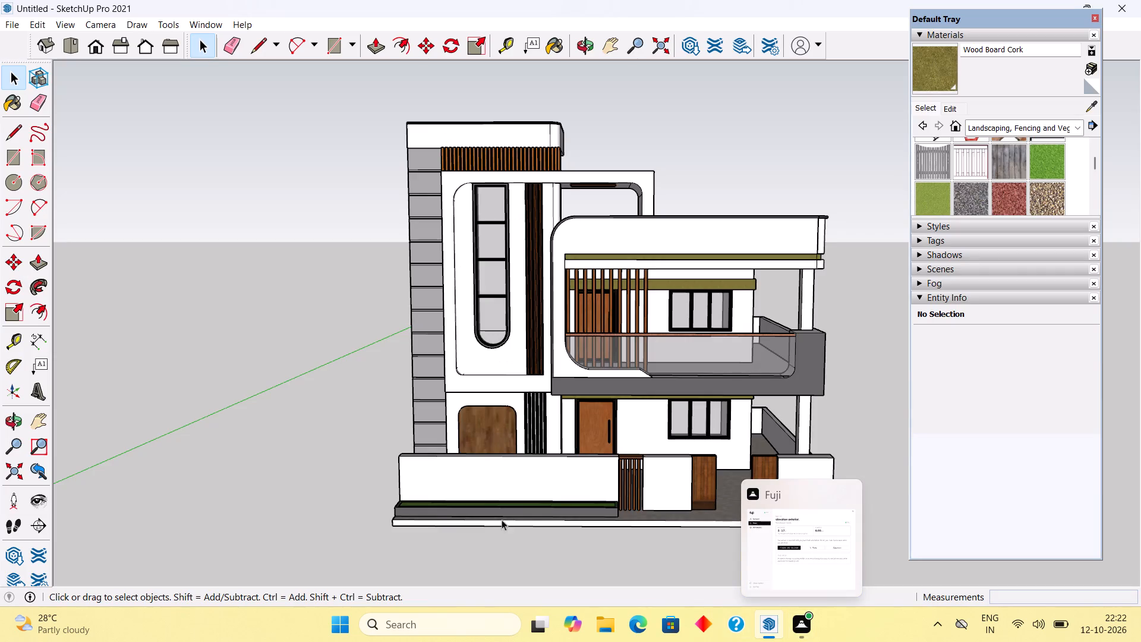
left_click(333, 467)
scroll(333, 467, "down", 2)
scroll(333, 467, "up", 2)
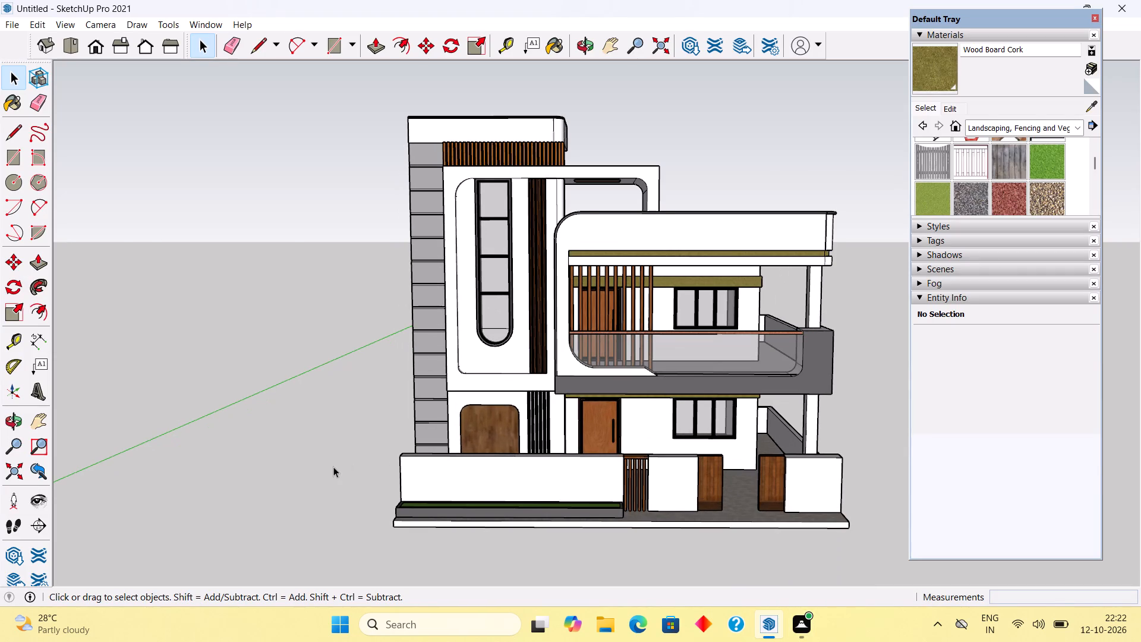
middle_click_drag(333, 469, 776, 512)
middle_click_drag(450, 316, 489, 348)
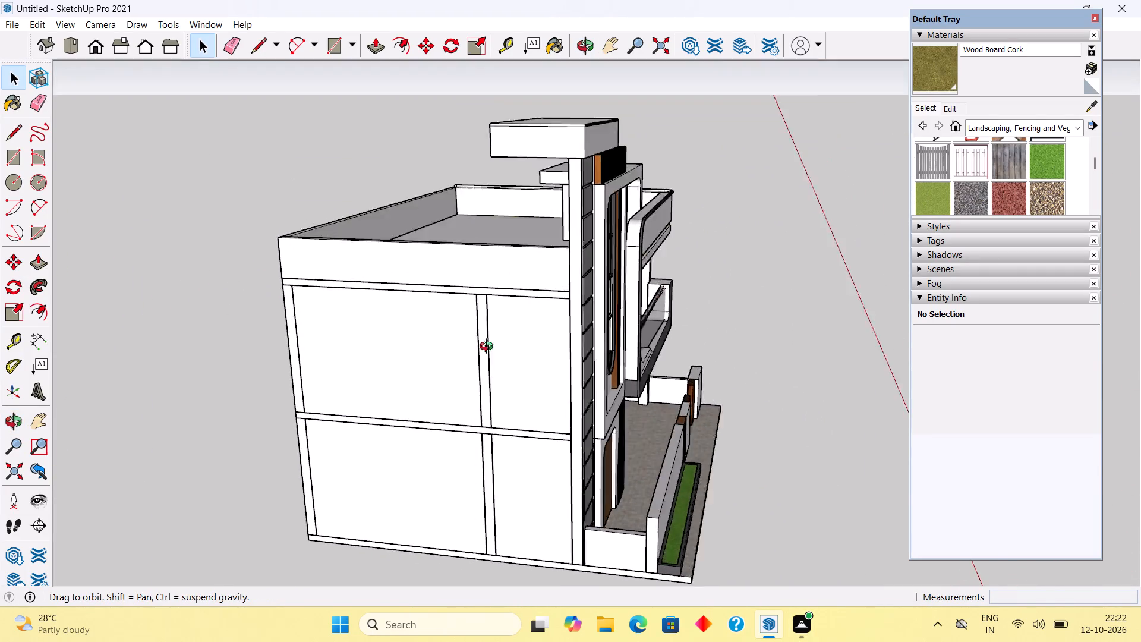
middle_click_drag(489, 348, 754, 439)
middle_click_drag(566, 380, 715, 257)
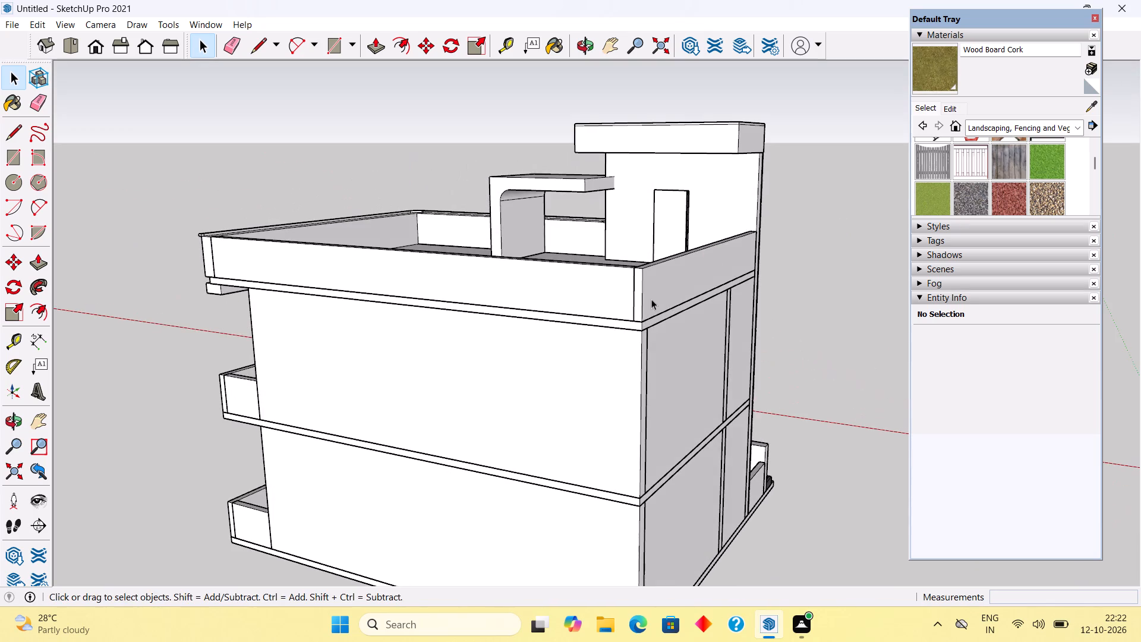
middle_click_drag(468, 382, 866, 349)
Inspect the end of the Wood Board Cork strip and the beam beneath the roof parapet at the rear side corner.
scroll(598, 334, "up", 4)
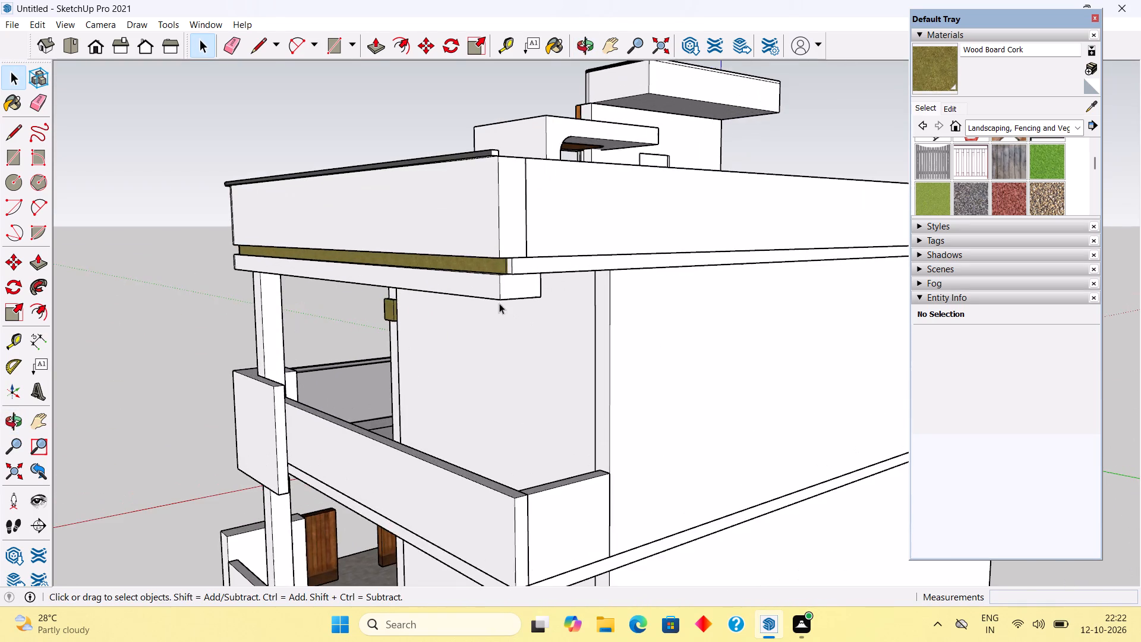
middle_click_drag(595, 254, 667, 240)
middle_click_drag(642, 253, 904, 257)
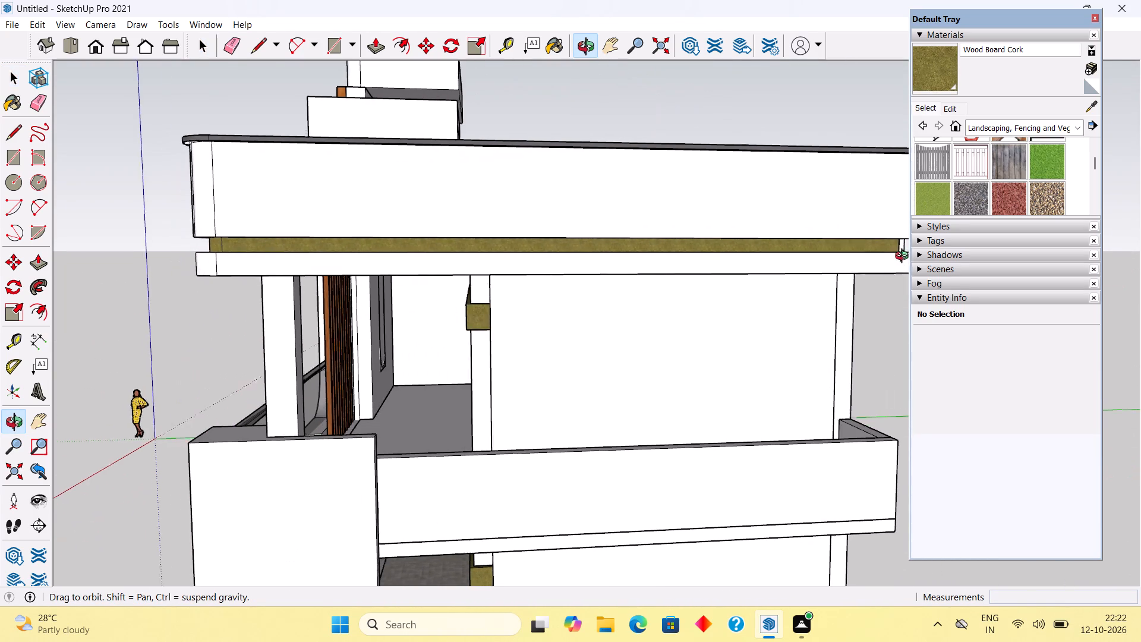
middle_click_drag(904, 257, 904, 258)
scroll(683, 270, "up", 2)
middle_click_drag(521, 287, 234, 297)
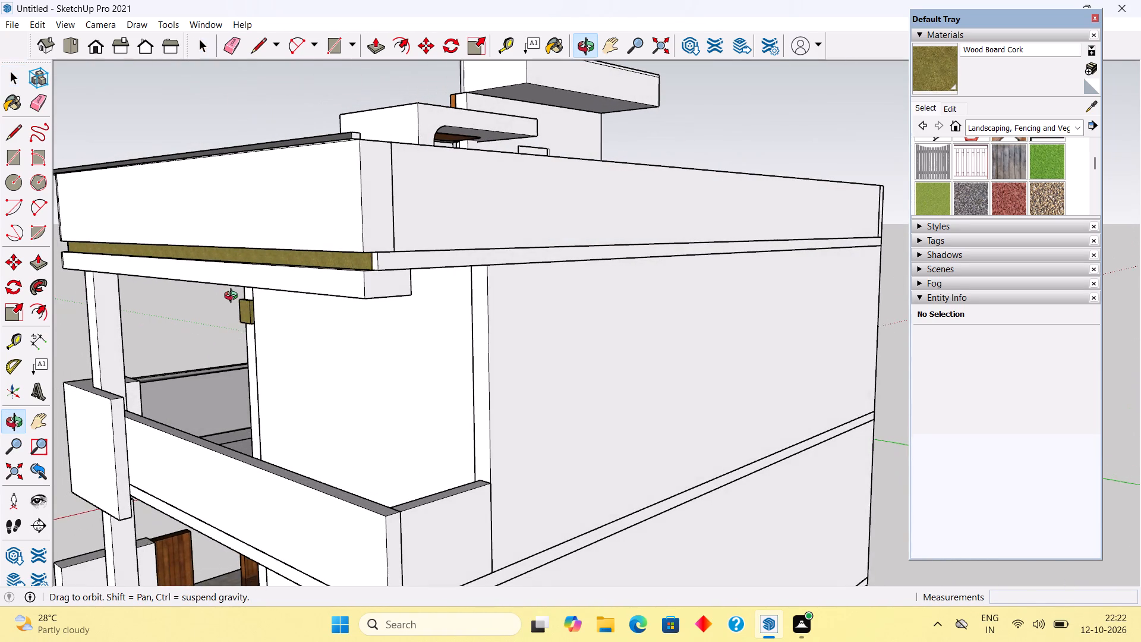
middle_click_drag(234, 297, 233, 297)
scroll(445, 241, "up", 3)
scroll(386, 273, "up", 3)
scroll(326, 260, "up", 4)
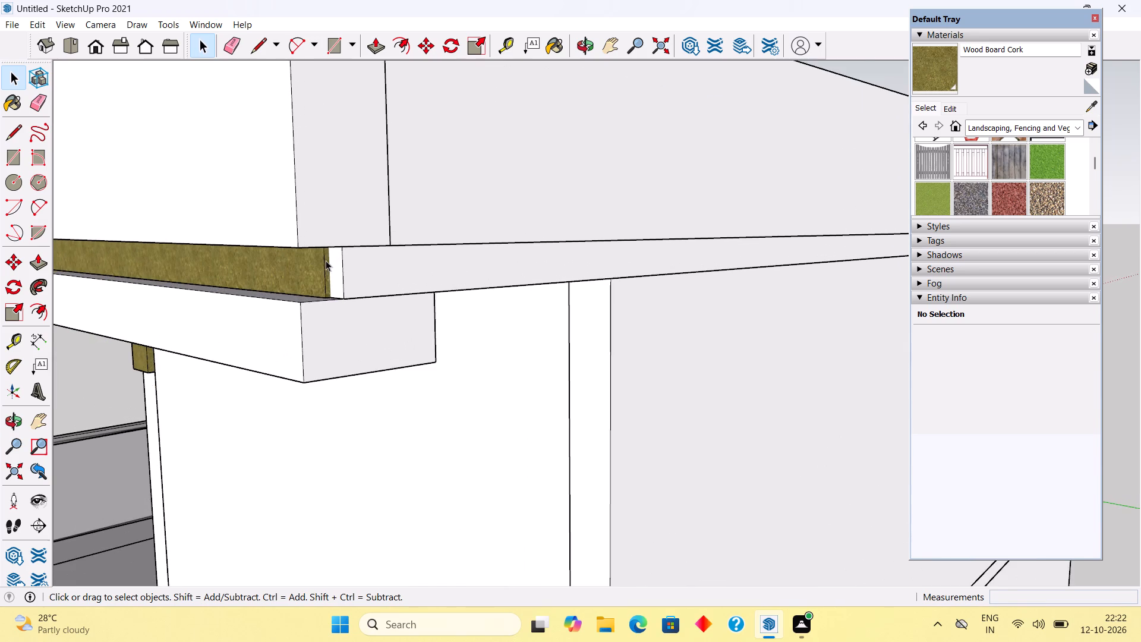
scroll(324, 264, "up", 1)
left_click(324, 264)
scroll(324, 264, "up", 9)
middle_click_drag(334, 275, 336, 278)
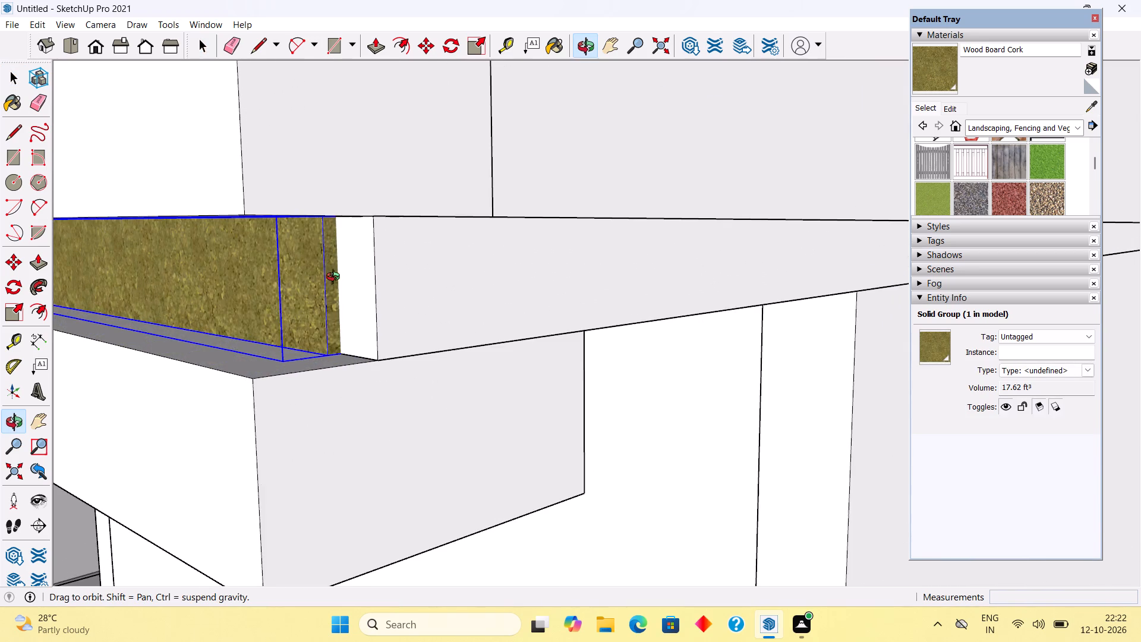
middle_click_drag(336, 278, 602, 240)
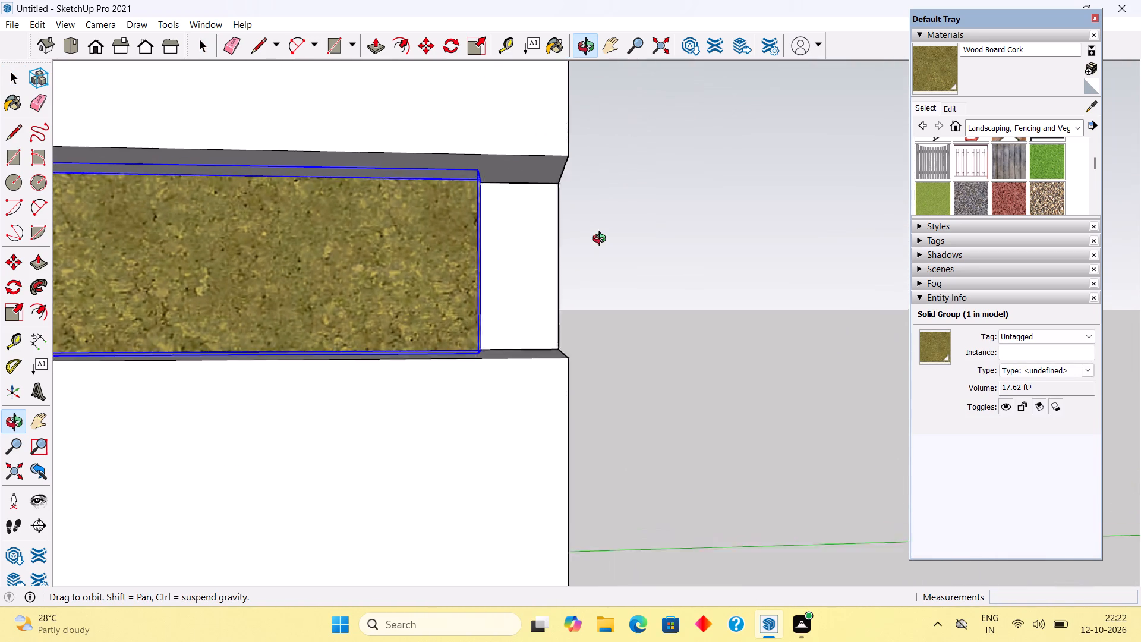
middle_click_drag(602, 240, 535, 237)
scroll(535, 237, "down", 18)
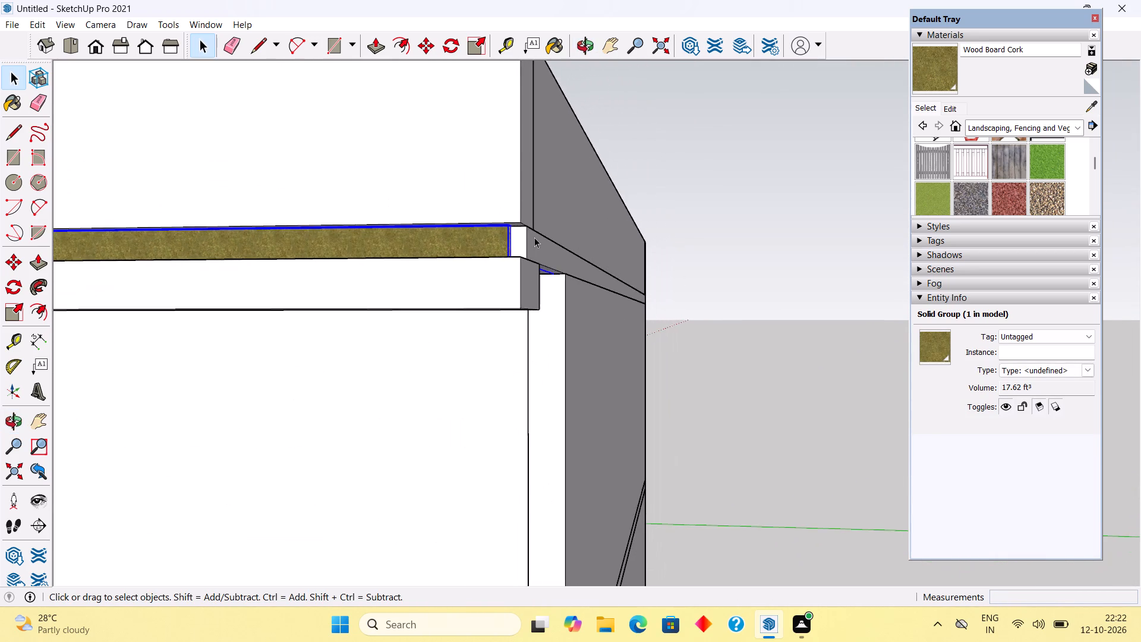
scroll(534, 237, "down", 7)
left_click(696, 280)
middle_click_drag(551, 267, 543, 276)
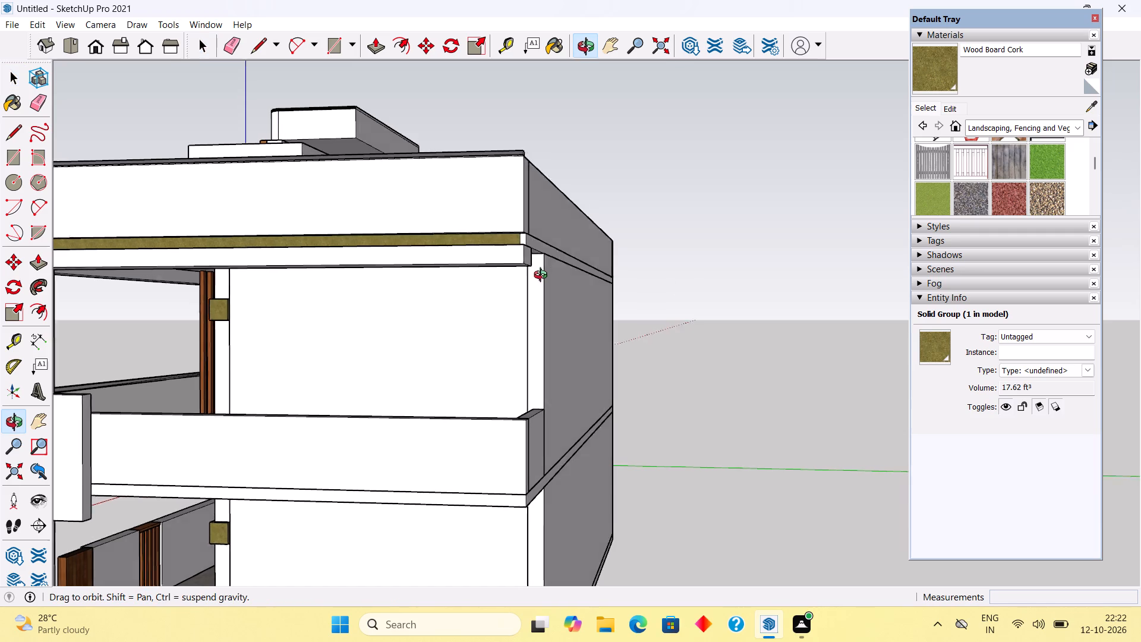
middle_click_drag(543, 276, 419, 367)
scroll(364, 392, "up", 4)
middle_click_drag(313, 384, 256, 320)
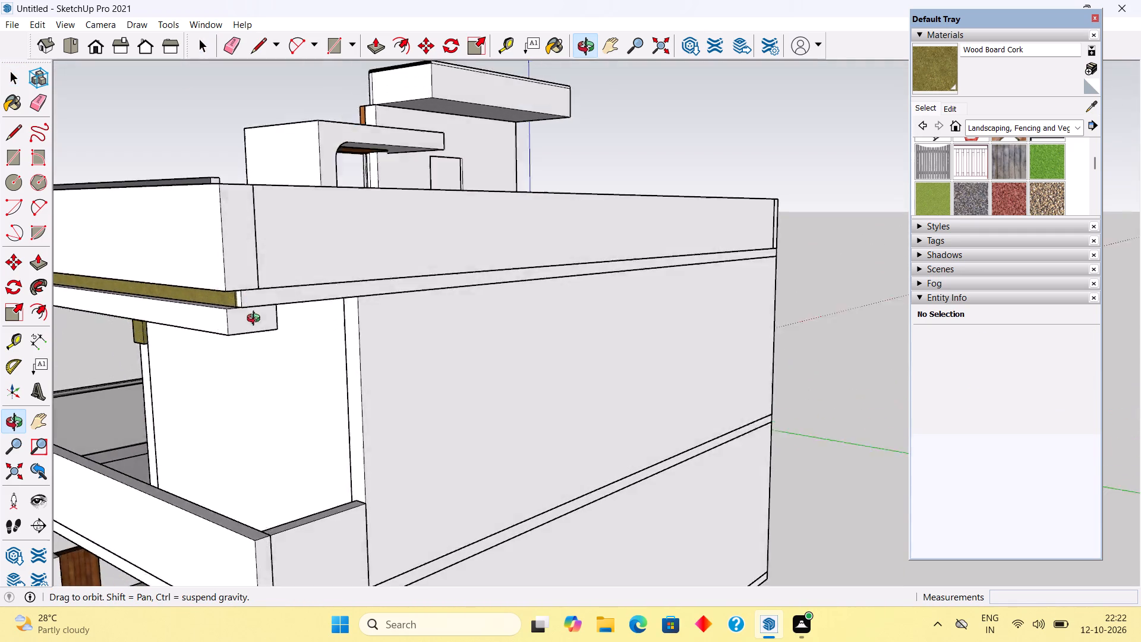
middle_click_drag(256, 320, 423, 189)
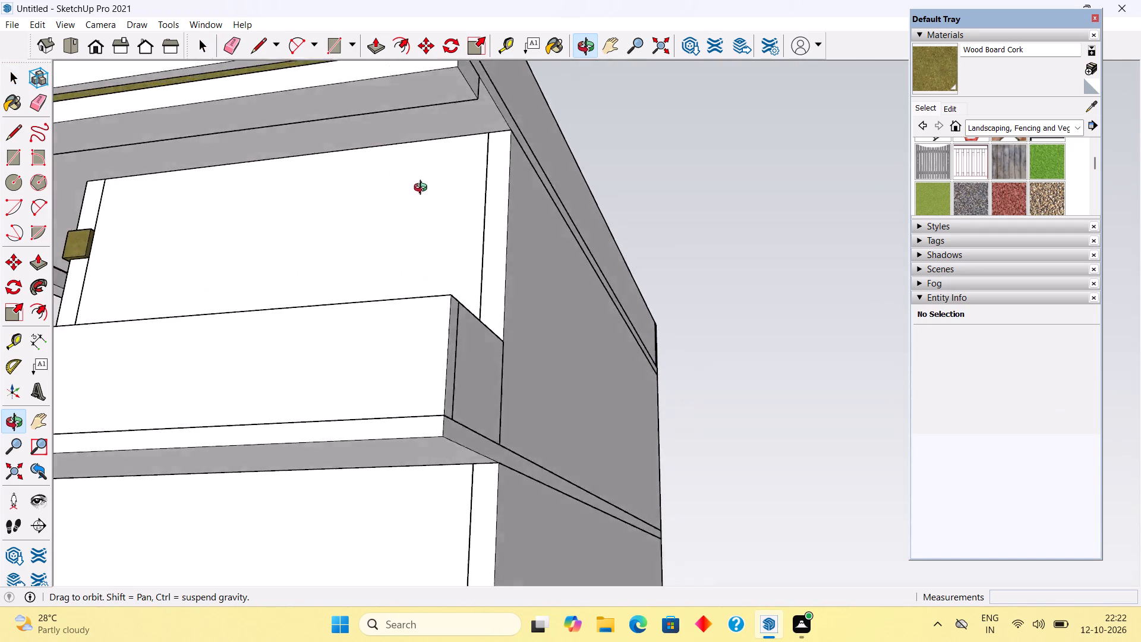
middle_click_drag(423, 189, 503, 322)
scroll(496, 329, "down", 3)
scroll(566, 283, "down", 5)
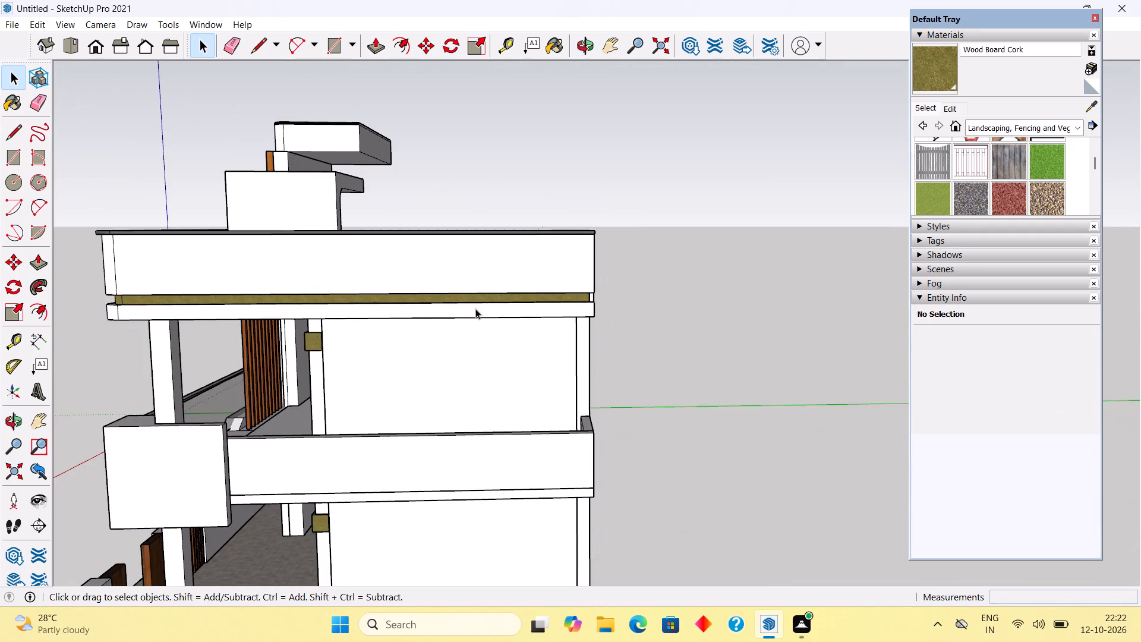
middle_click_drag(477, 310, 902, 276)
scroll(555, 269, "down", 4)
middle_click_drag(663, 271, 547, 271)
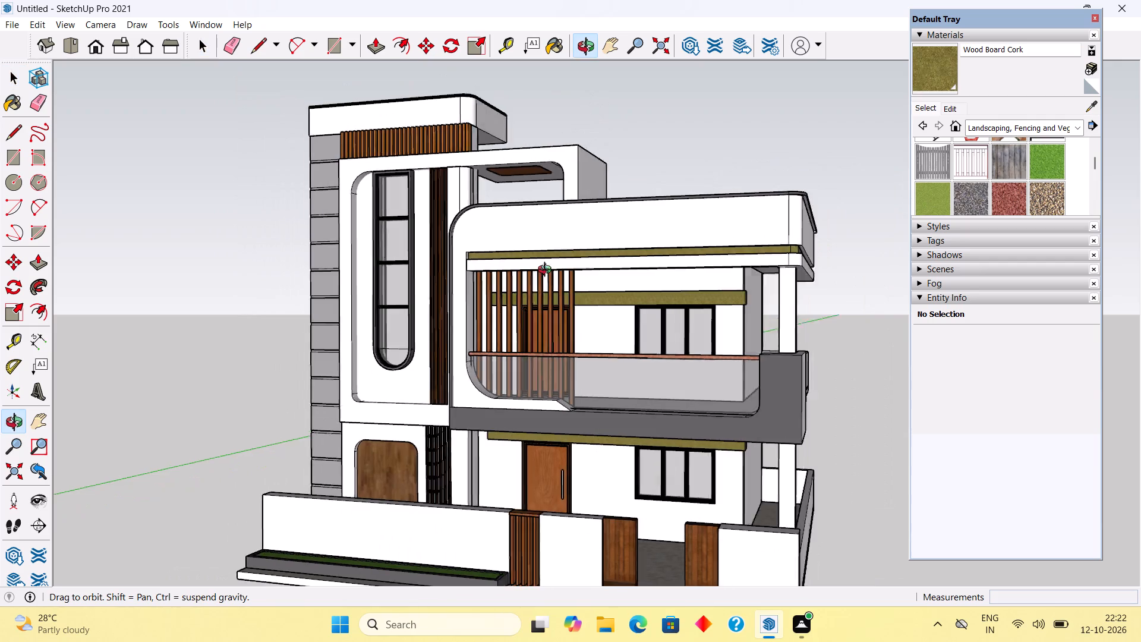
Split the inner face of the beam under the roof overhang with a 9" vertical line near its rear end and extend that portion to the side wall.
middle_click_drag(547, 271, 109, 259)
middle_click_drag(837, 263, 403, 311)
scroll(313, 304, "up", 2)
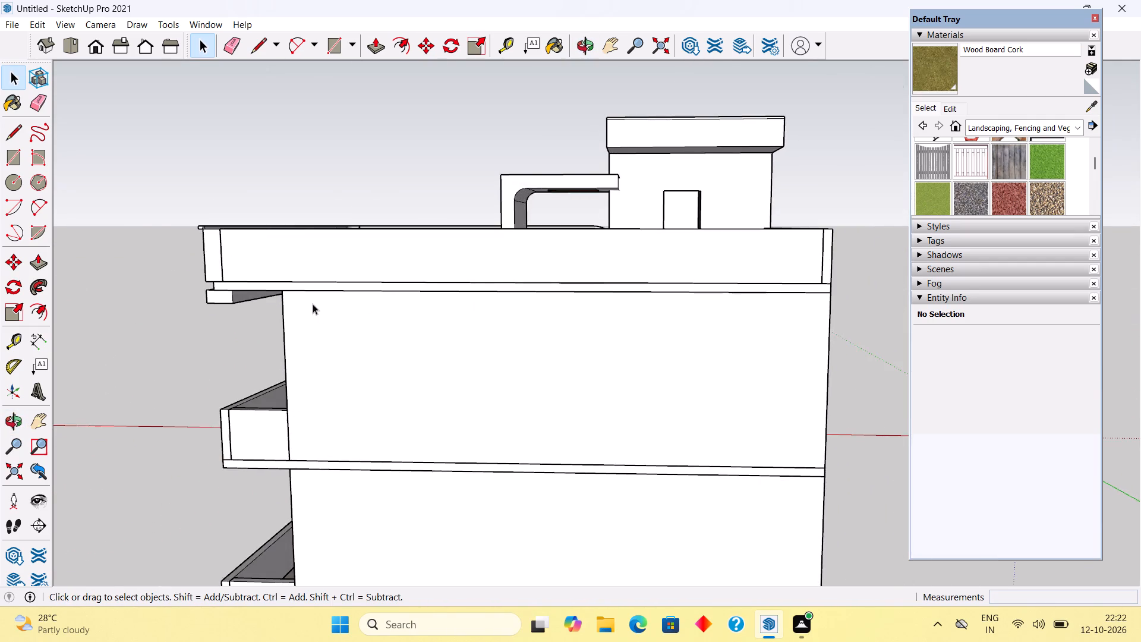
scroll(313, 304, "up", 4)
scroll(200, 288, "up", 4)
triple_click(165, 296)
scroll(165, 296, "up", 6)
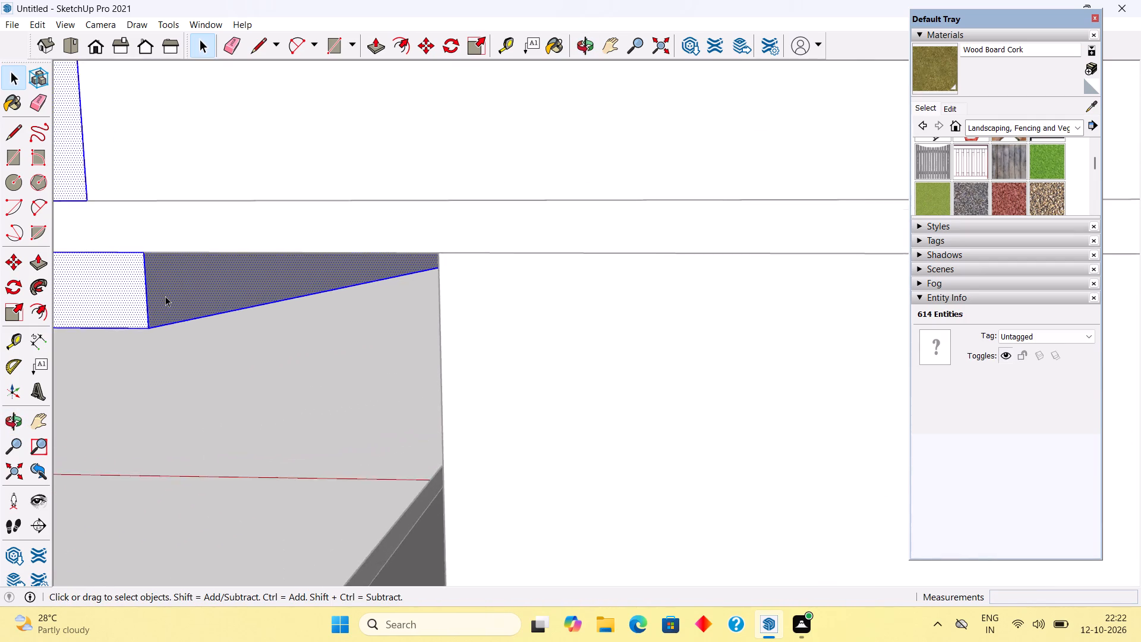
scroll(165, 296, "up", 6)
scroll(216, 263, "up", 5)
middle_click_drag(223, 222, 209, 174)
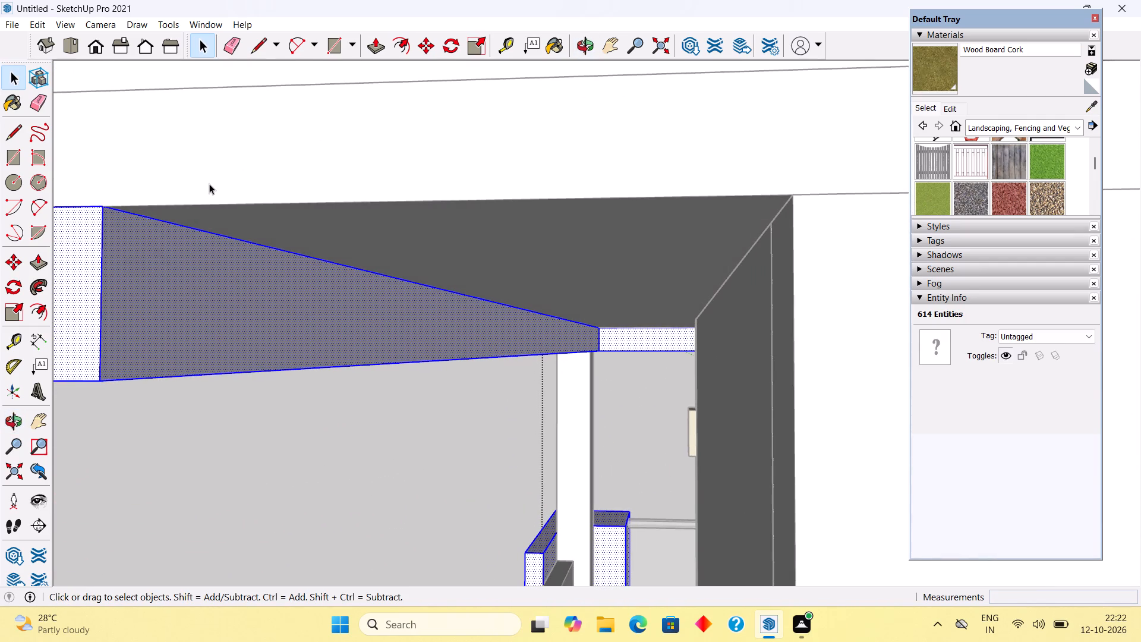
key("l")
left_click(207, 232)
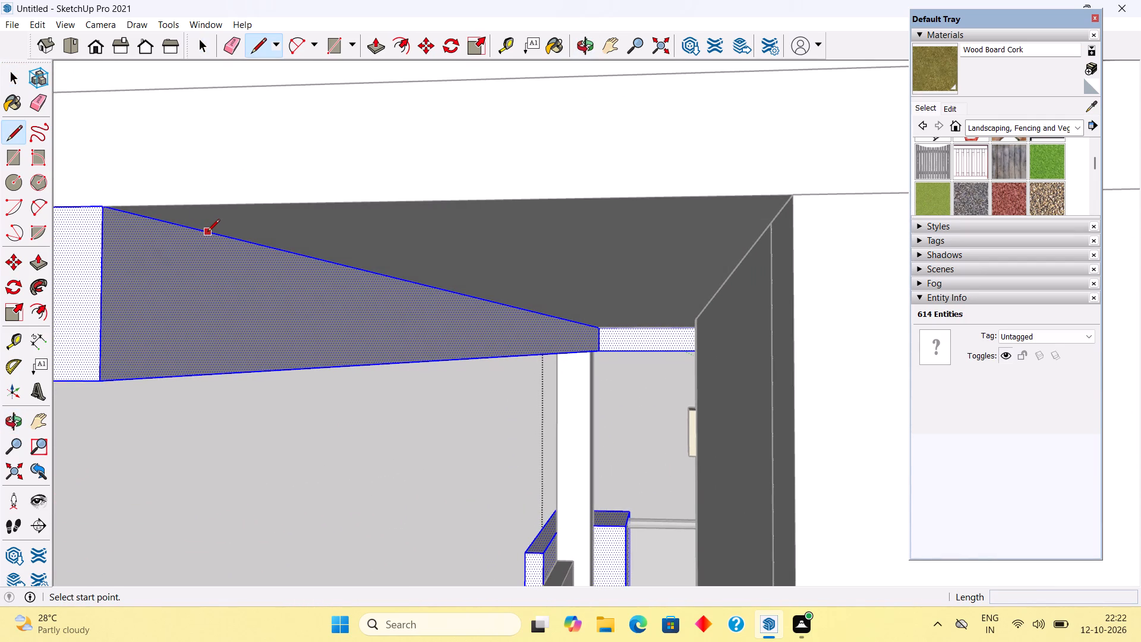
left_click(208, 373)
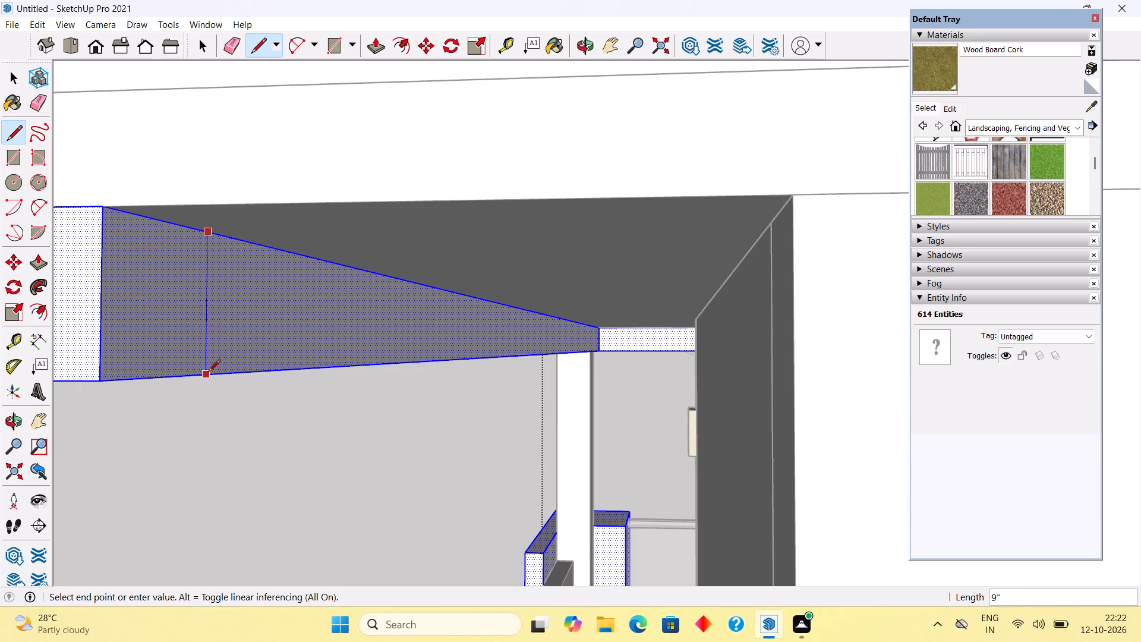
key("p")
left_click(163, 356)
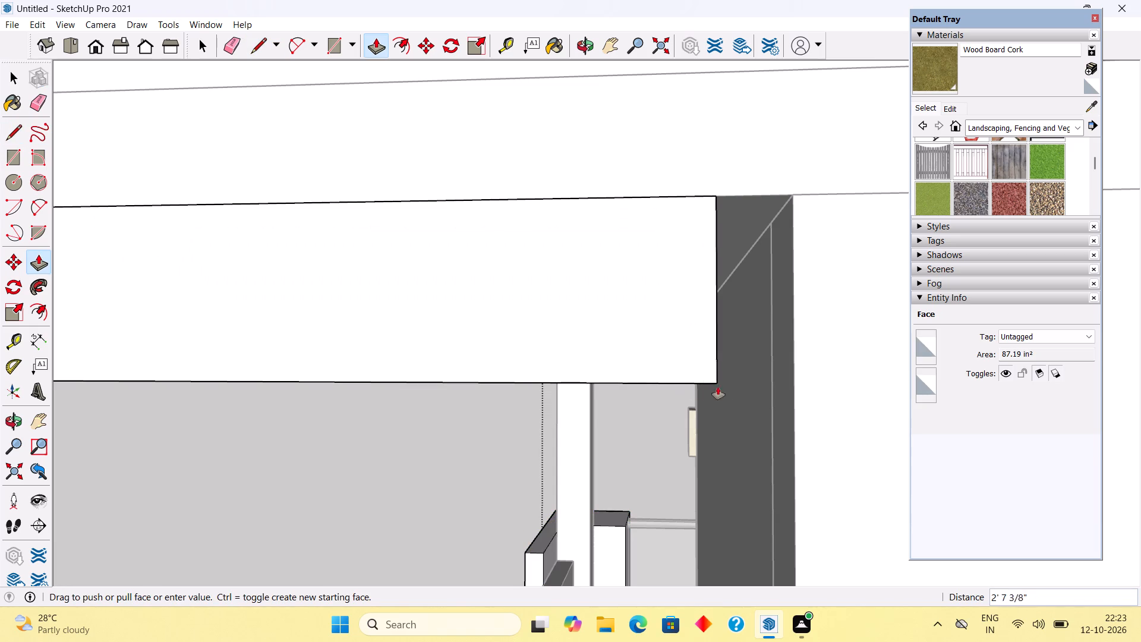
left_click(792, 393)
key("space")
Review the extended beam, the whole house from the front, and the ground-floor entrance area.
scroll(792, 393, "down", 2)
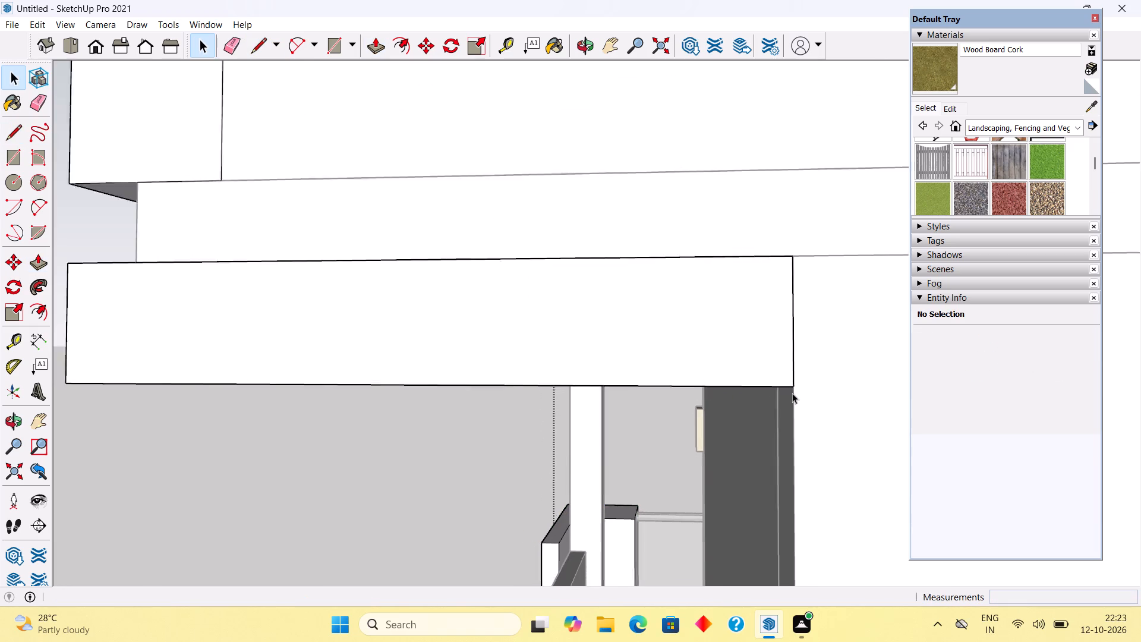
scroll(792, 393, "down", 9)
left_click(299, 323)
scroll(280, 319, "down", 5)
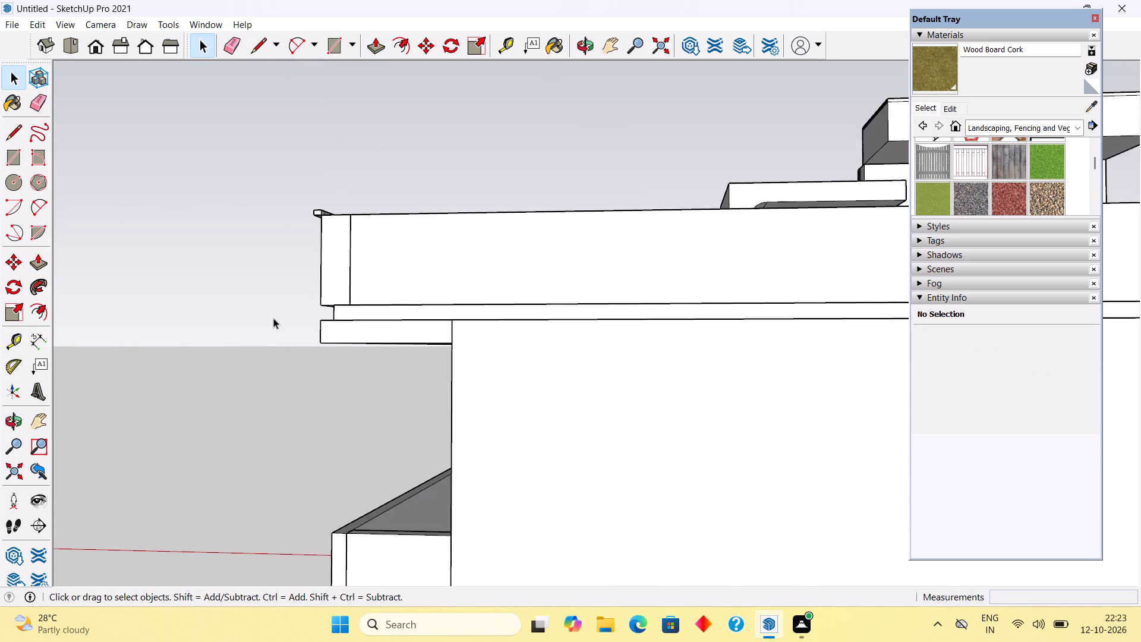
middle_click_drag(270, 319, 568, 401)
scroll(568, 401, "down", 4)
left_click(306, 301)
scroll(305, 301, "down", 5)
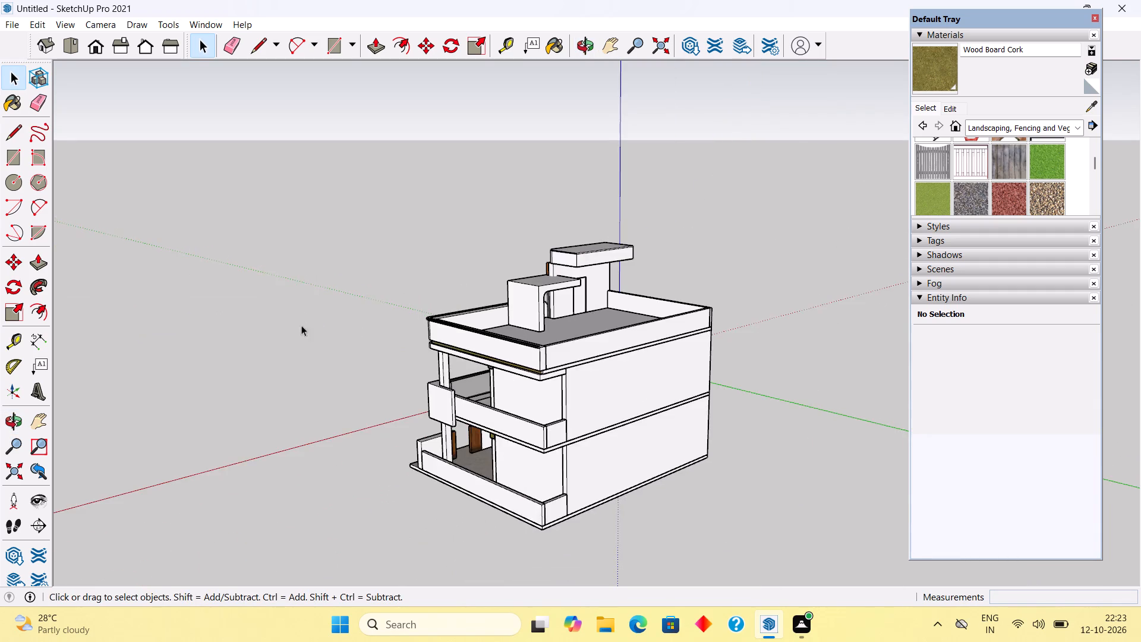
middle_click_drag(302, 345, 757, 358)
middle_click_drag(600, 439, 890, 295)
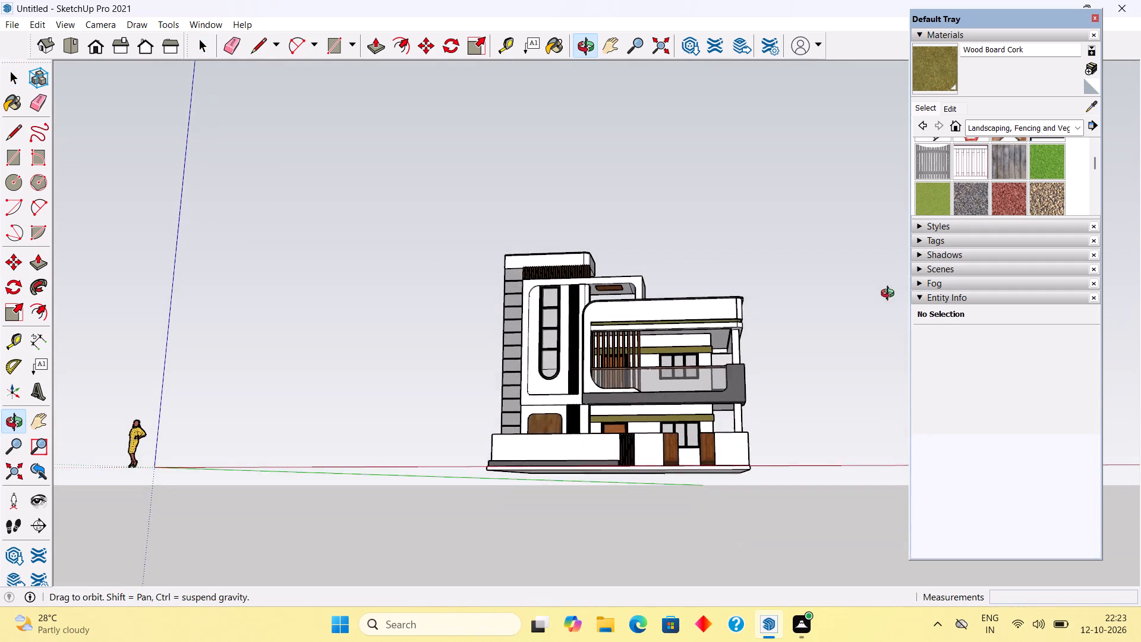
middle_click_drag(890, 295, 903, 296)
scroll(291, 515, "up", 4)
middle_click_drag(308, 486, 317, 513)
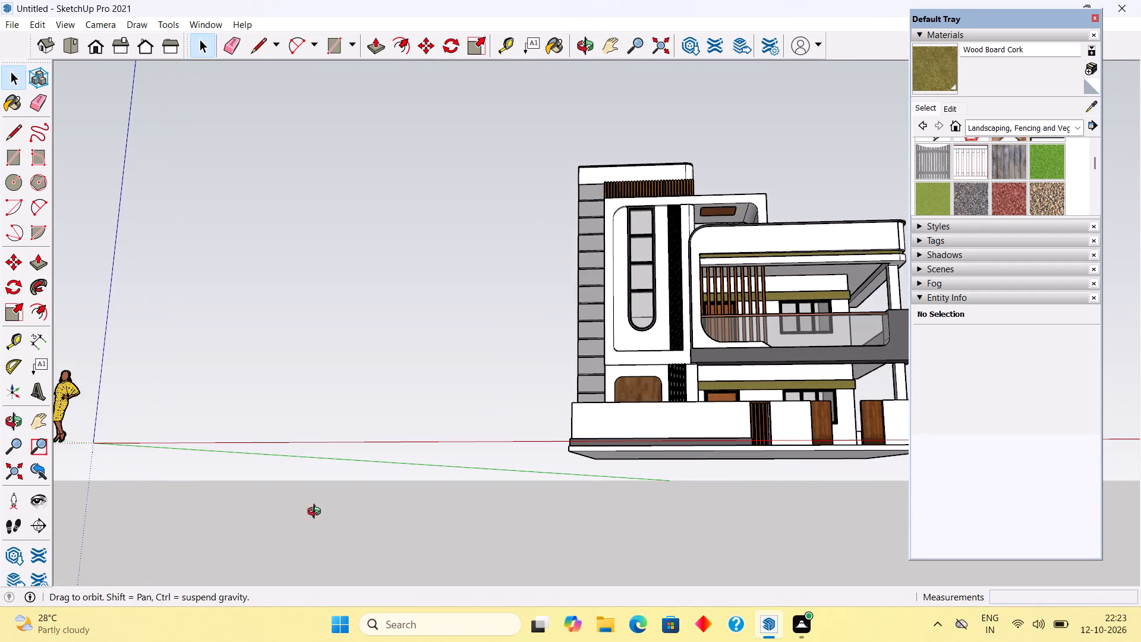
middle_click_drag(317, 513, 278, 523)
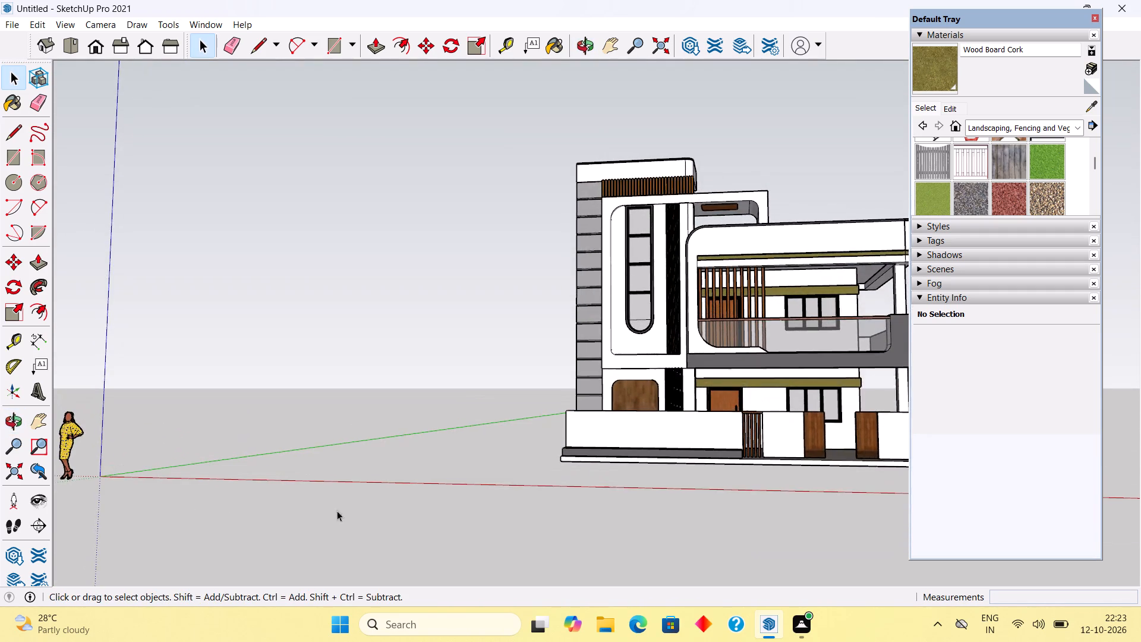
scroll(612, 382, "up", 5)
middle_click_drag(721, 392, 745, 515)
scroll(776, 449, "up", 5)
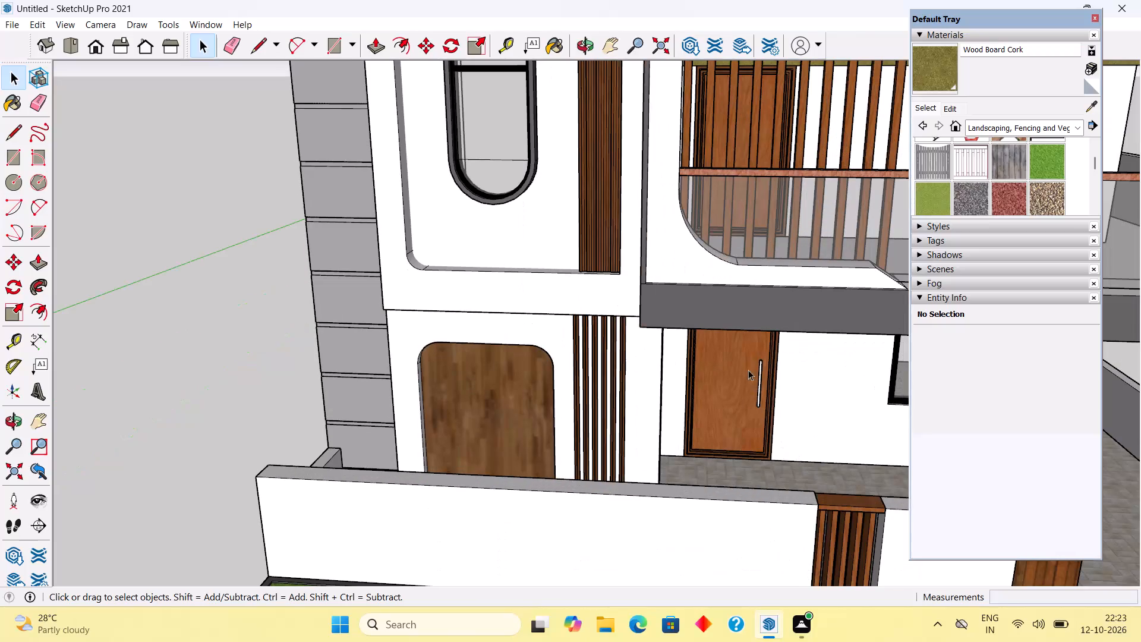
Paint the handle of the ground-floor entrance door with the Aluminum metal material.
scroll(747, 344, "up", 1)
middle_click_drag(775, 374, 798, 338)
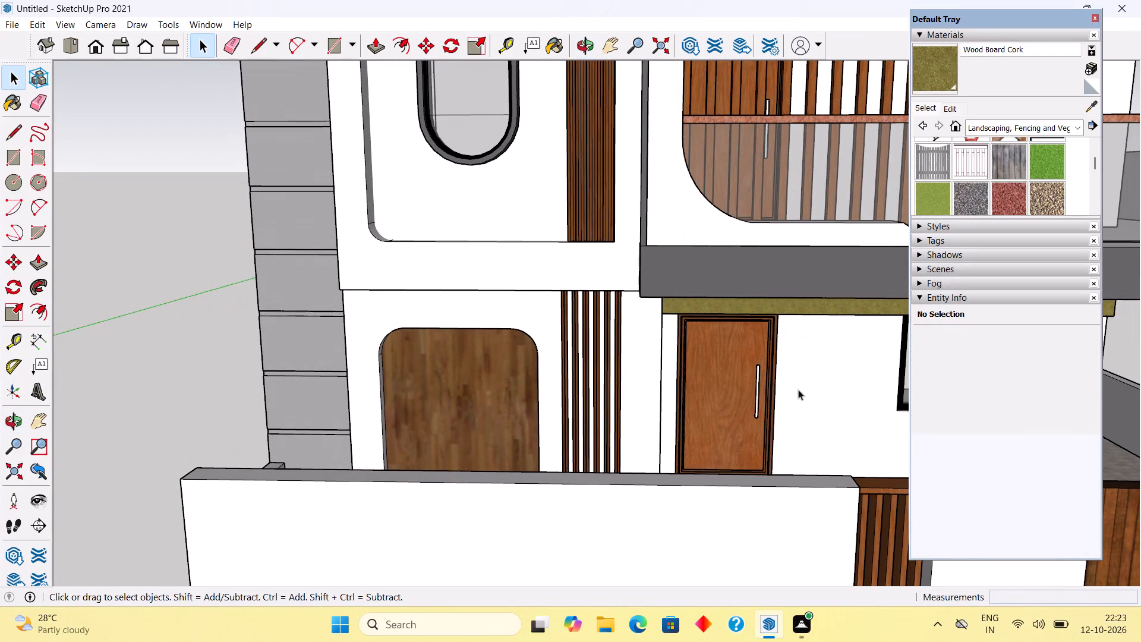
scroll(726, 413, "up", 3)
middle_click_drag(729, 449, 733, 468)
scroll(733, 468, "up", 2)
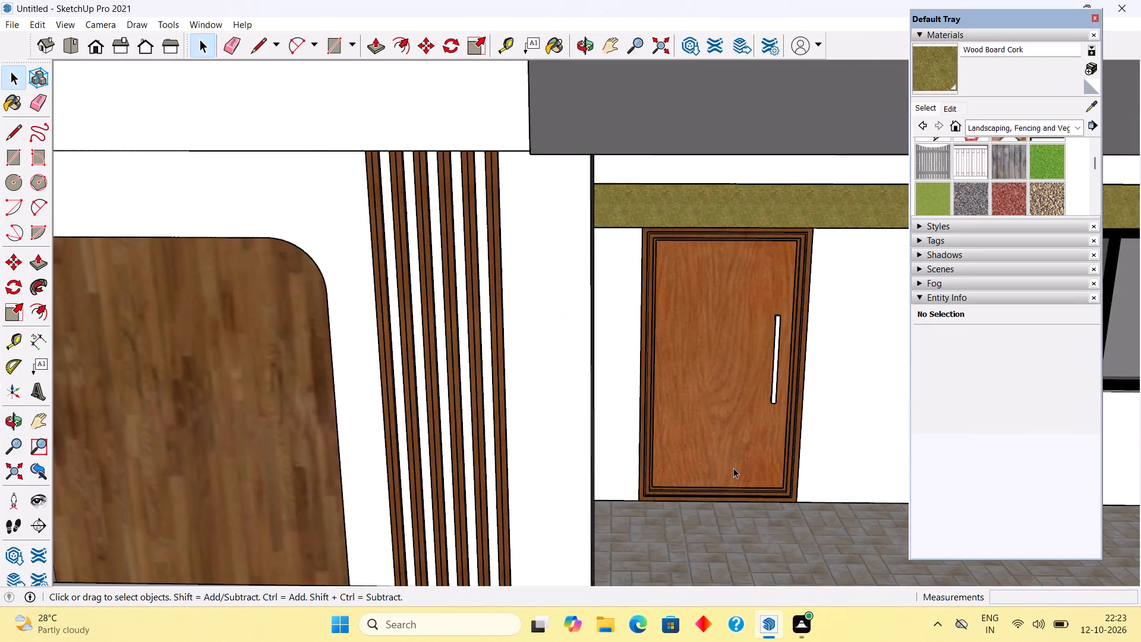
scroll(929, 322, "up", 1)
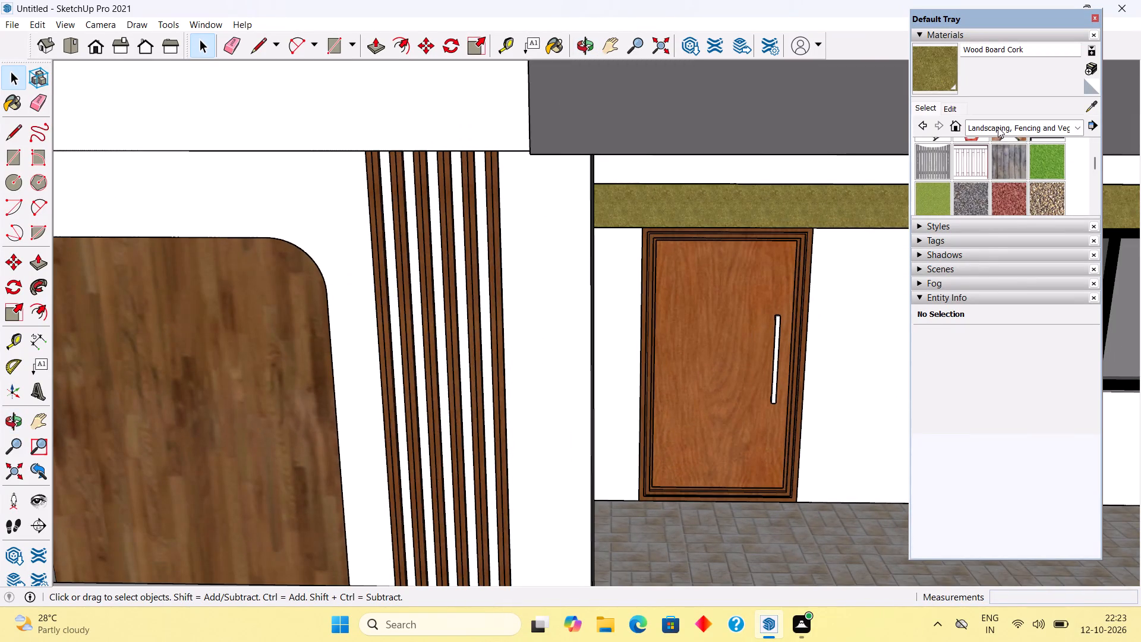
left_click(998, 127)
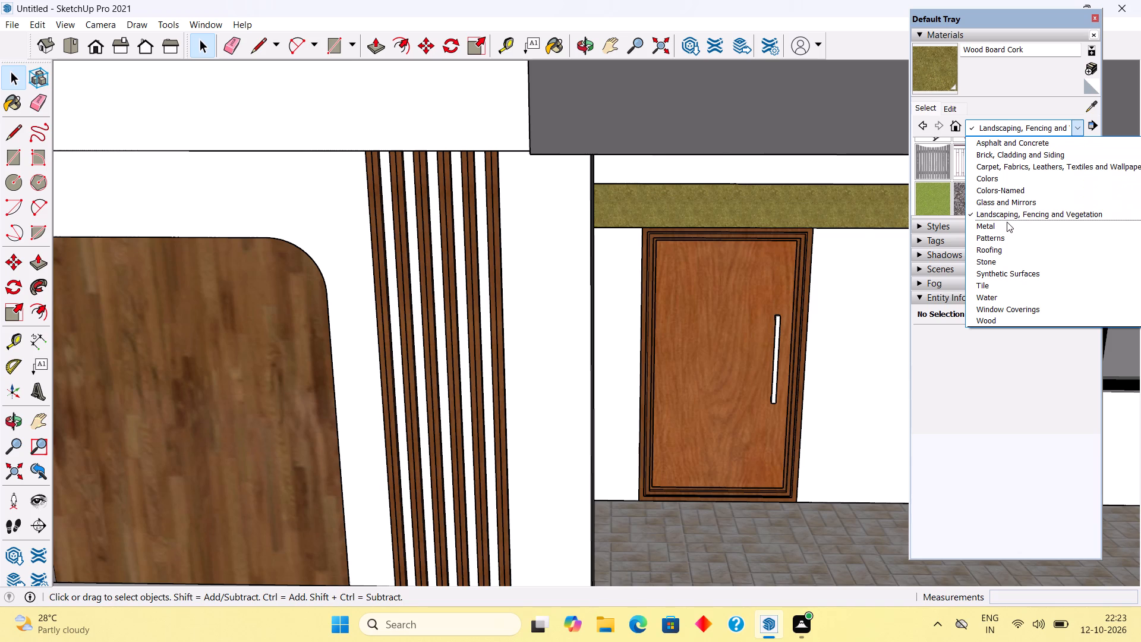
left_click(1007, 222)
left_click(939, 158)
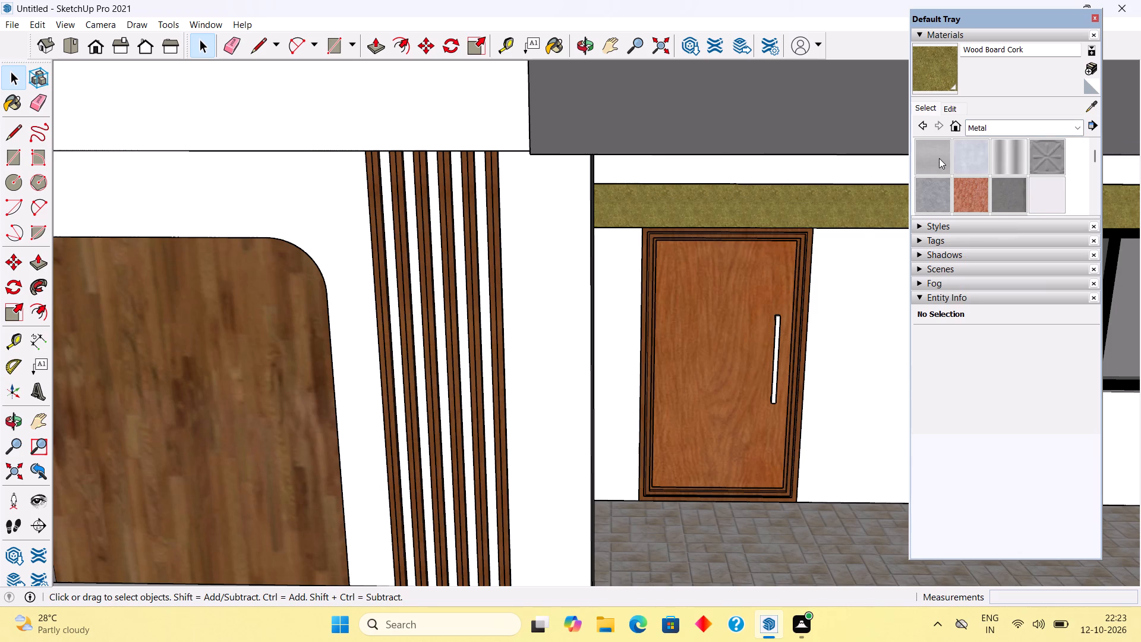
scroll(724, 377, "up", 8)
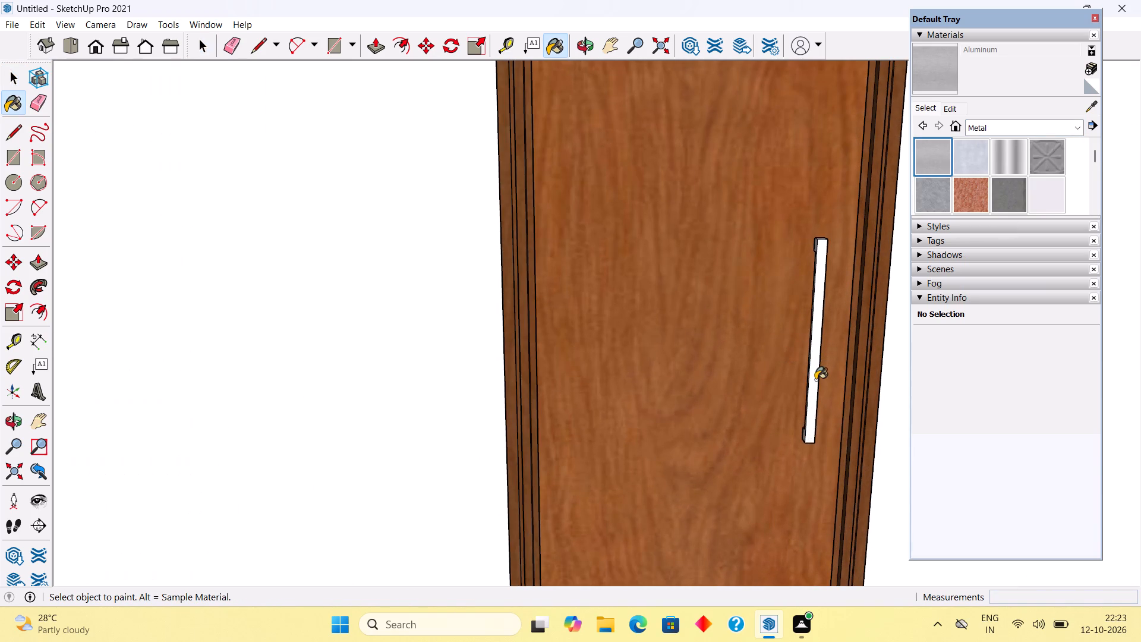
left_click(815, 380)
scroll(814, 381, "down", 16)
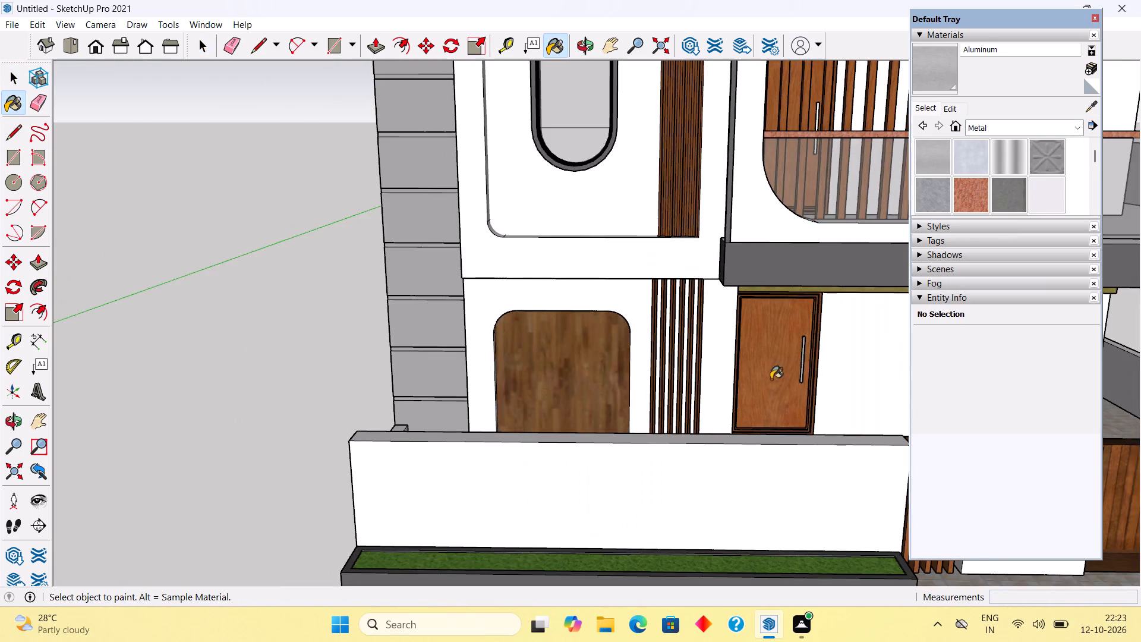
Paint the handle of the upper-floor door behind the balcony slats with the Aluminum material.
scroll(768, 375, "down", 4)
scroll(792, 246, "up", 5)
scroll(804, 189, "up", 9)
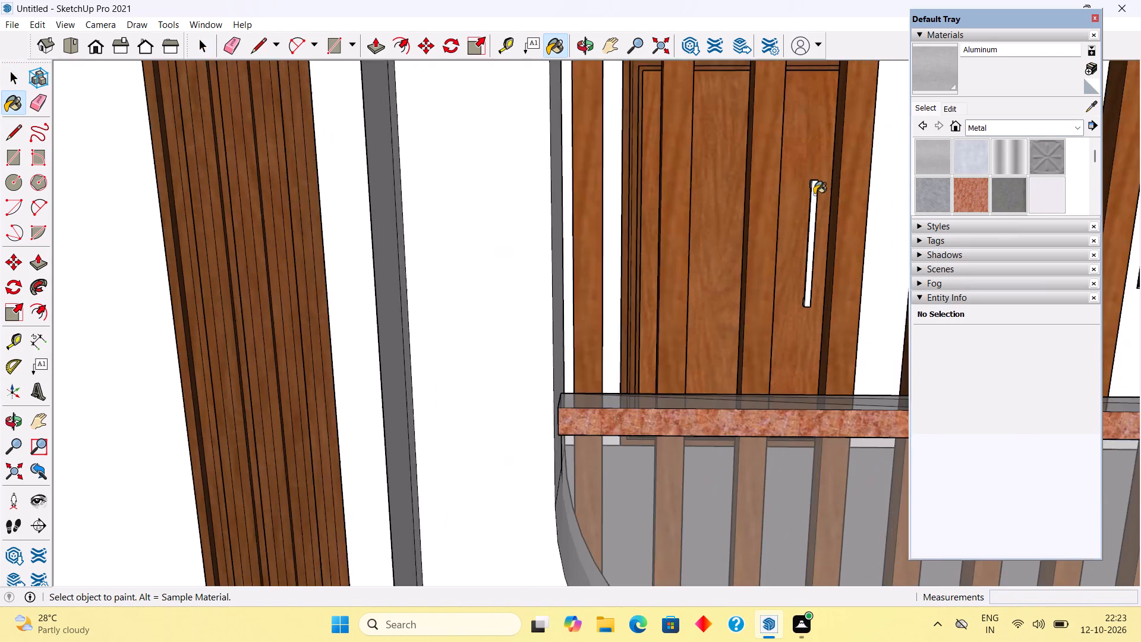
scroll(814, 194, "up", 1)
left_click(814, 194)
scroll(814, 194, "down", 4)
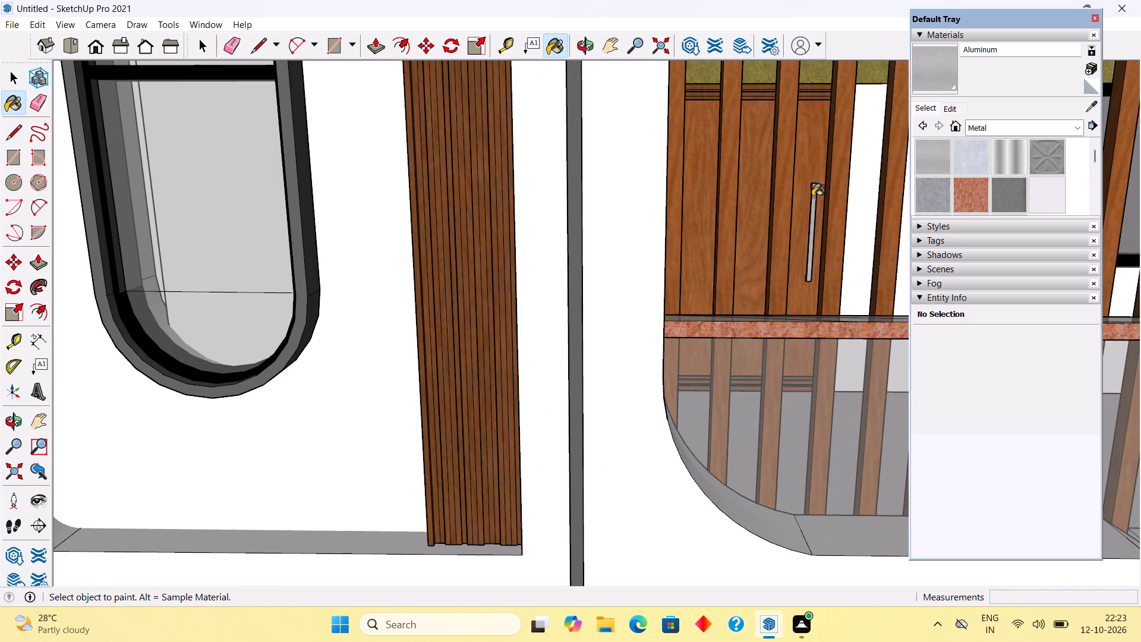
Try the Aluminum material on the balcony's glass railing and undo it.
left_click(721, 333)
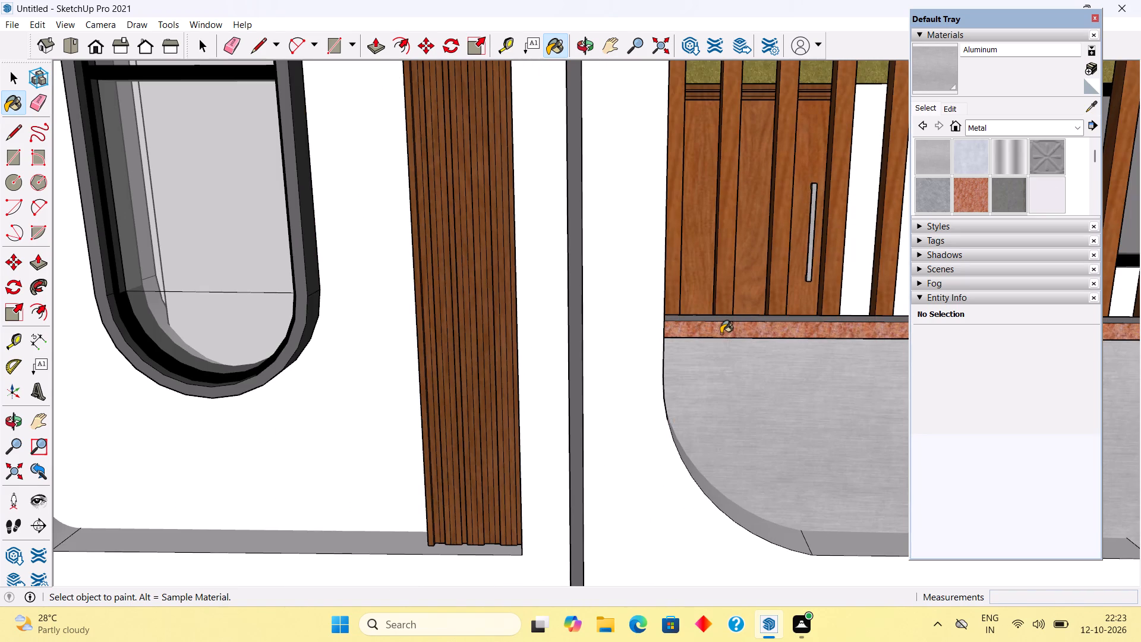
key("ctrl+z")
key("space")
Review the whole house from the front at low and raised angles.
scroll(719, 331, "down", 4)
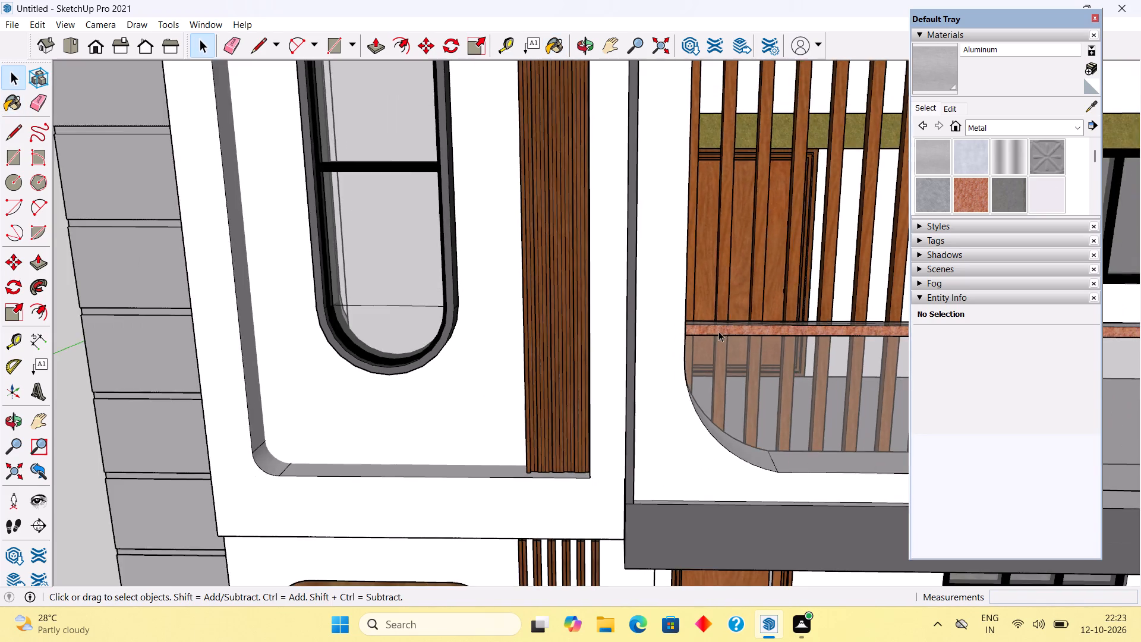
scroll(718, 331, "down", 15)
scroll(479, 363, "down", 4)
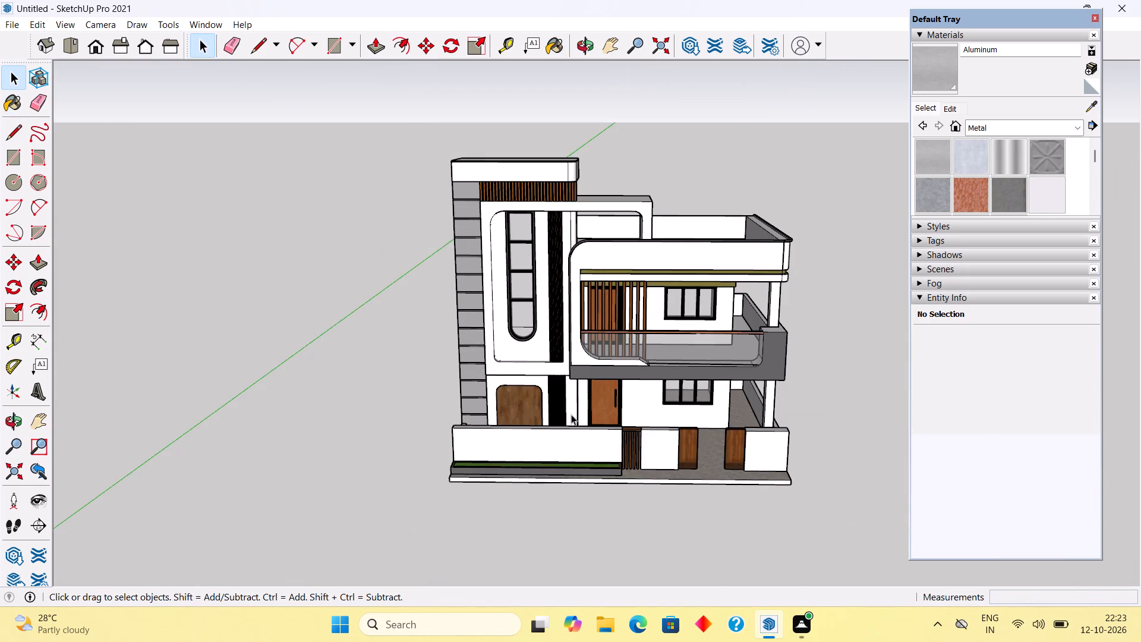
middle_click_drag(758, 441, 825, 353)
scroll(825, 353, "up", 2)
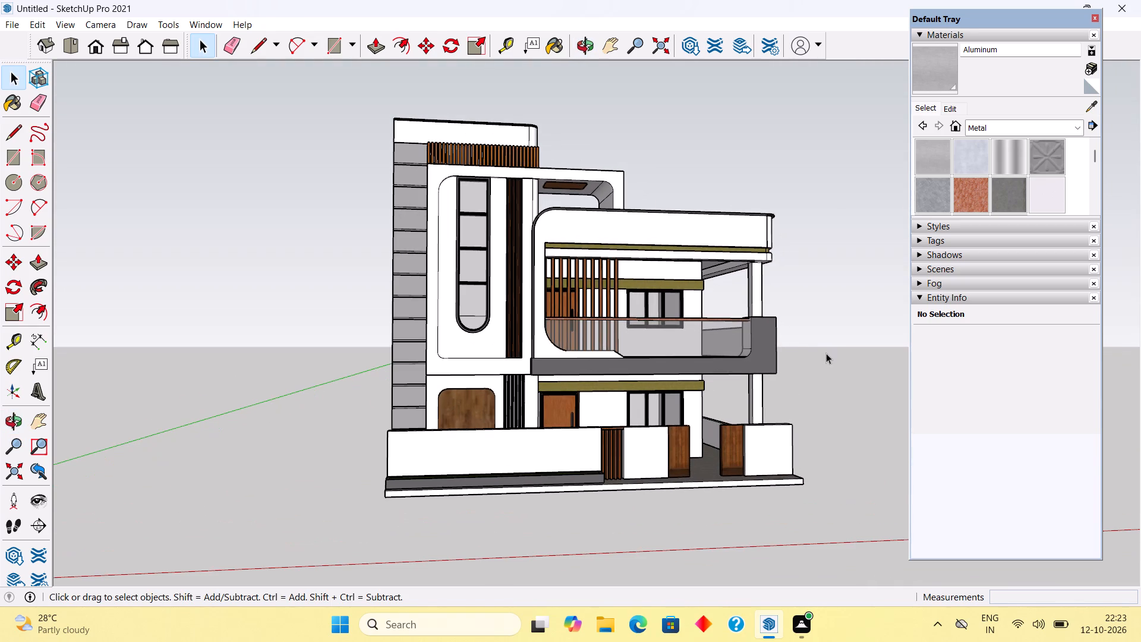
scroll(728, 354, "up", 1)
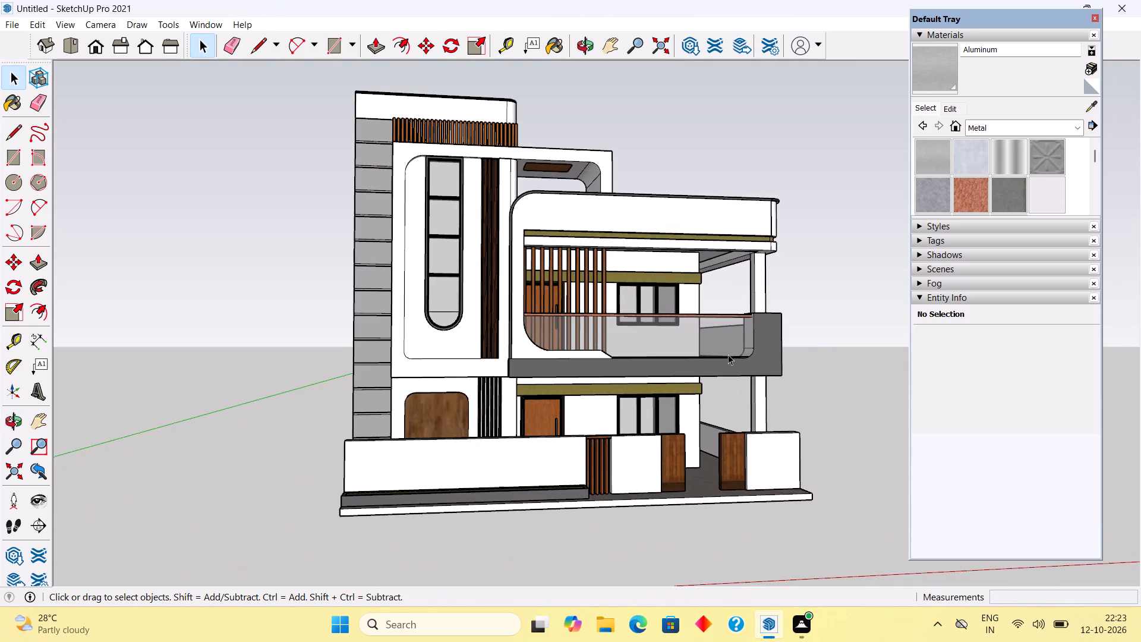
scroll(728, 354, "up", 1)
middle_click_drag(727, 354, 683, 405)
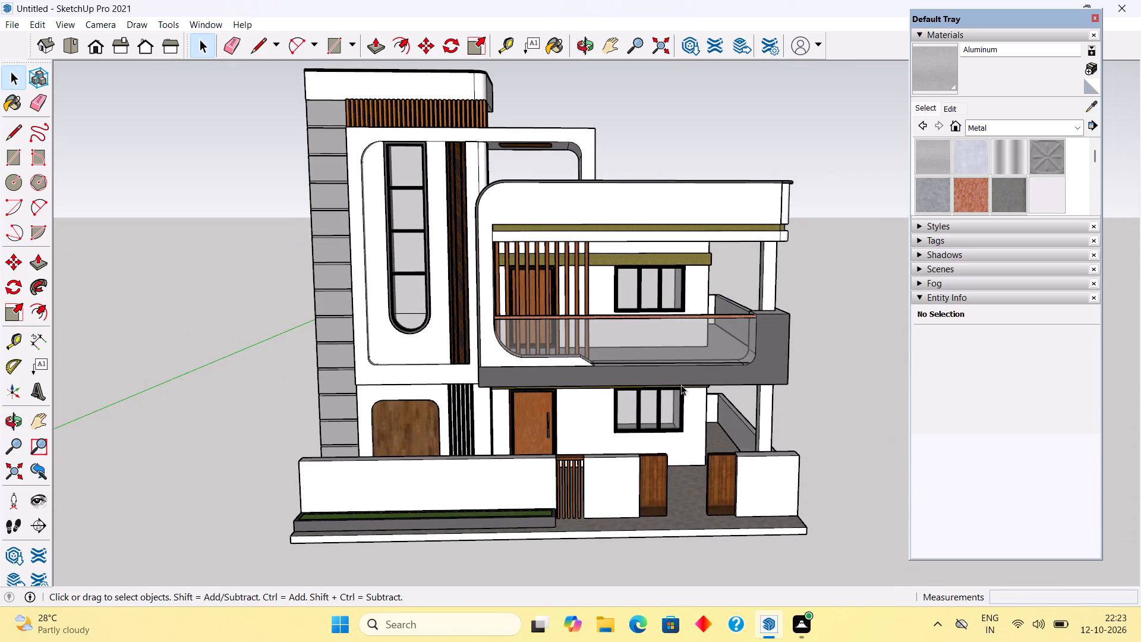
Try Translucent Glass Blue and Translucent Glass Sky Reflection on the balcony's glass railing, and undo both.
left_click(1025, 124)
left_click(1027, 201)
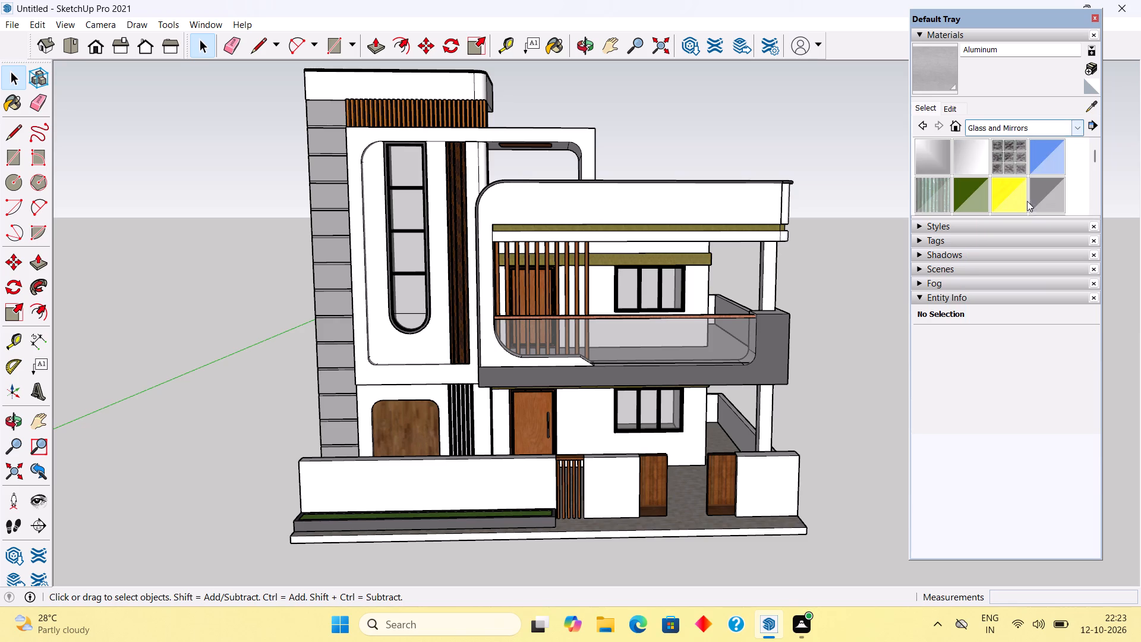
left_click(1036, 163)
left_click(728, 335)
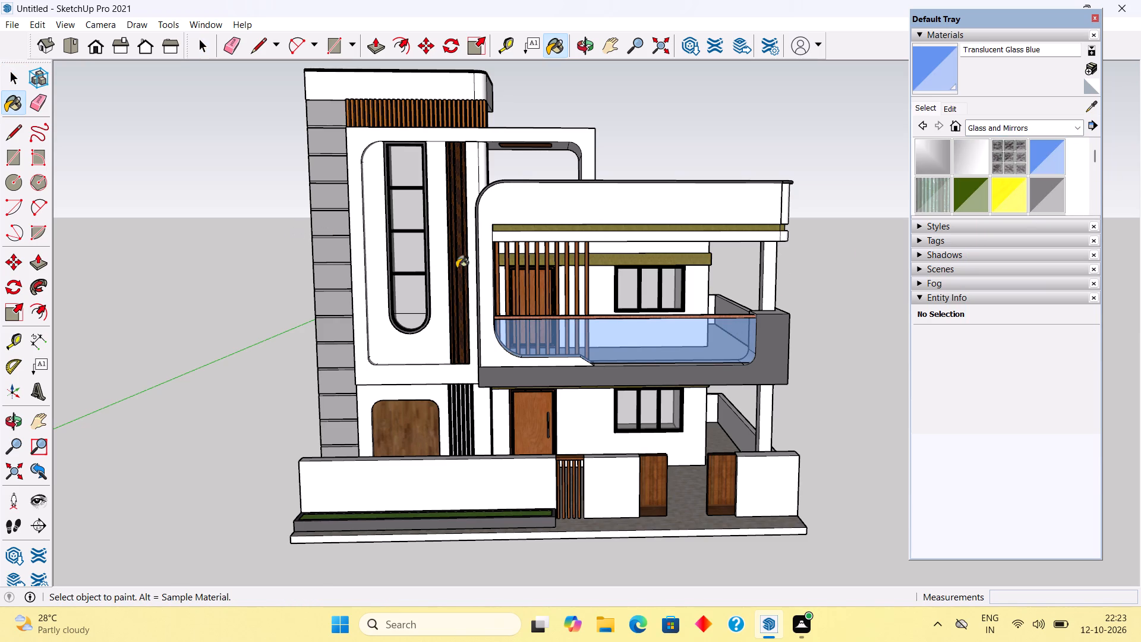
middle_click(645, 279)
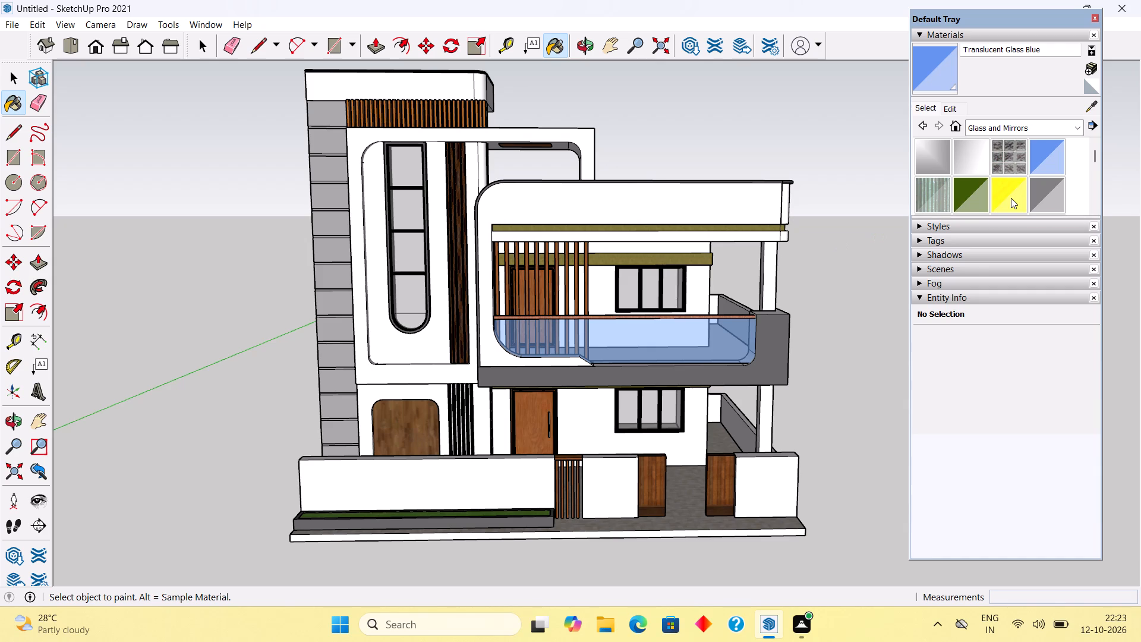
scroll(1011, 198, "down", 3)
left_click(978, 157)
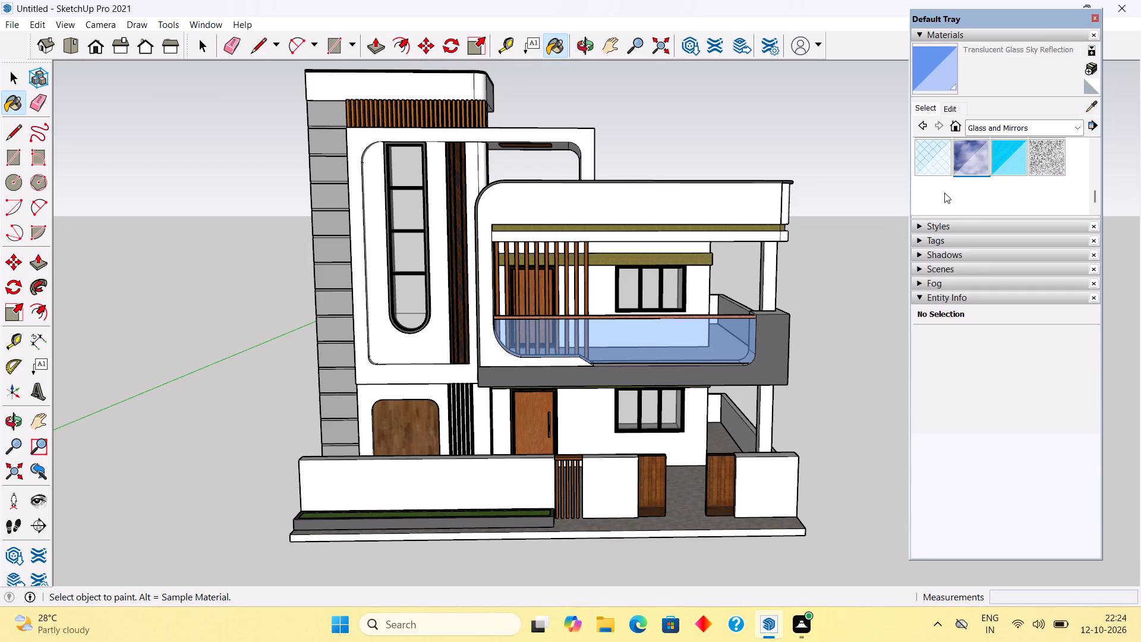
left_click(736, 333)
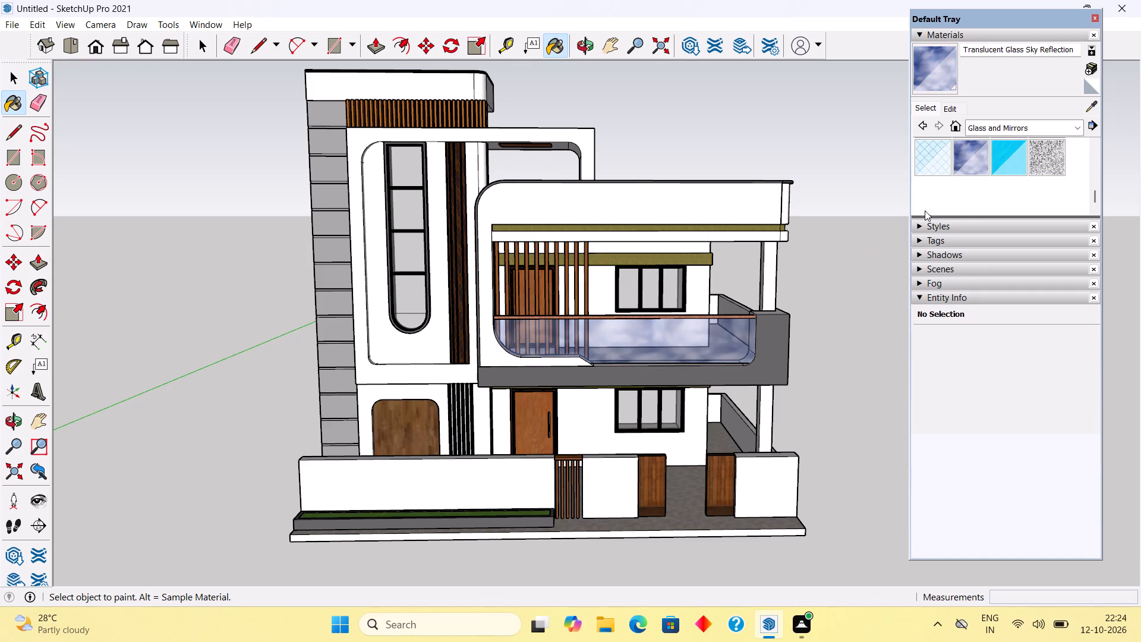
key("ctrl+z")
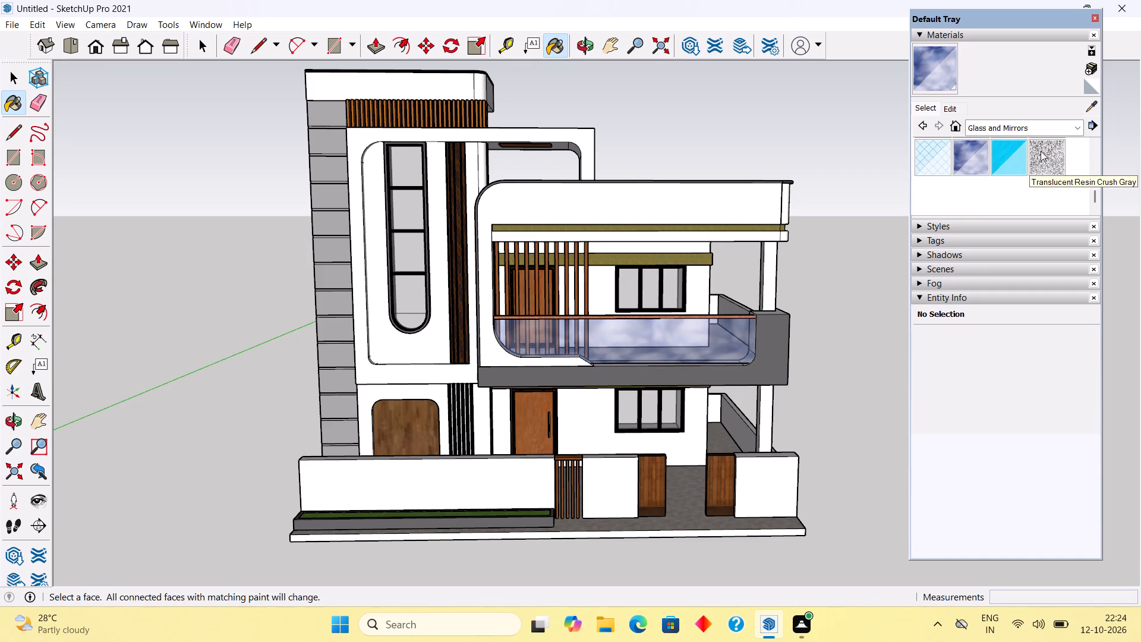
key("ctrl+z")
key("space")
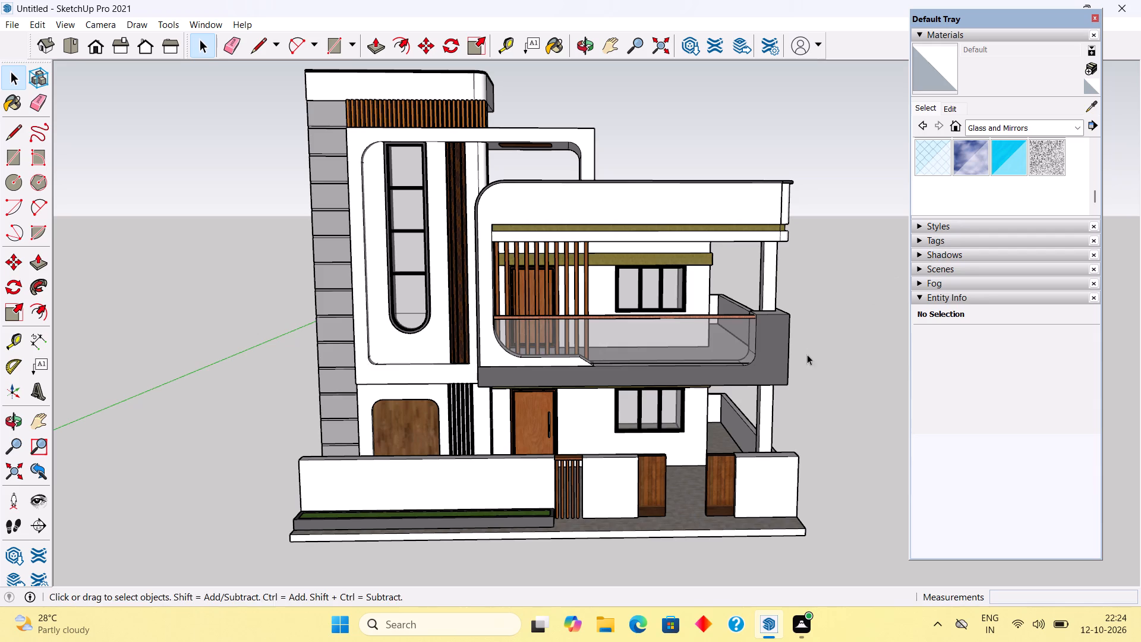
Inspect the lower edge of the balcony glass and the balcony's outer corner.
middle_click_drag(805, 360, 788, 460)
scroll(713, 383, "up", 17)
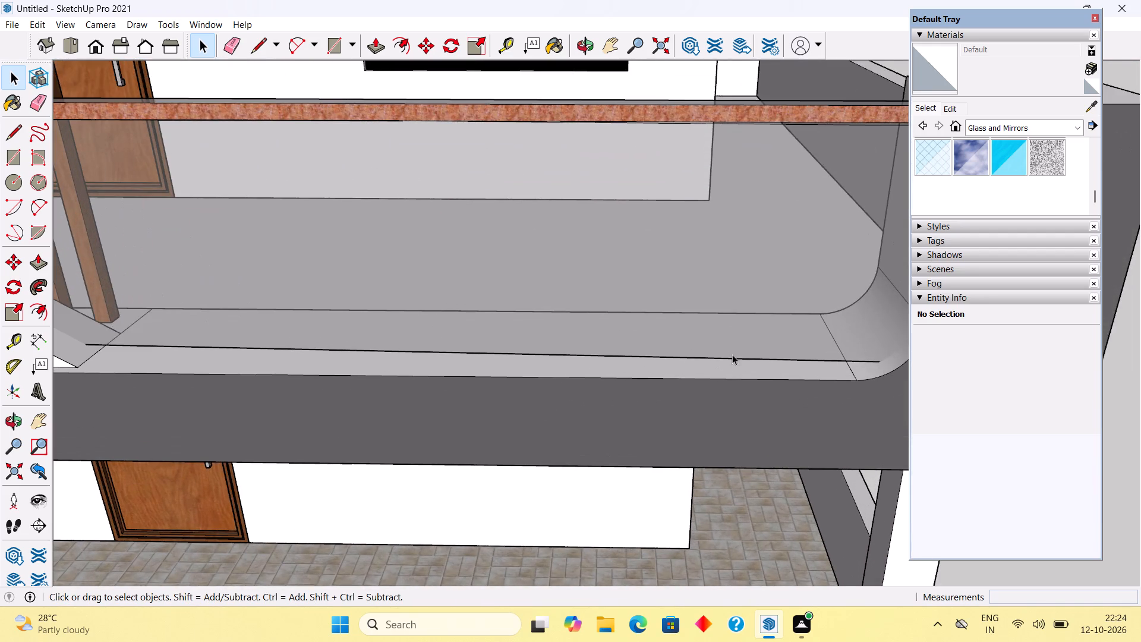
middle_click_drag(729, 347, 472, 367)
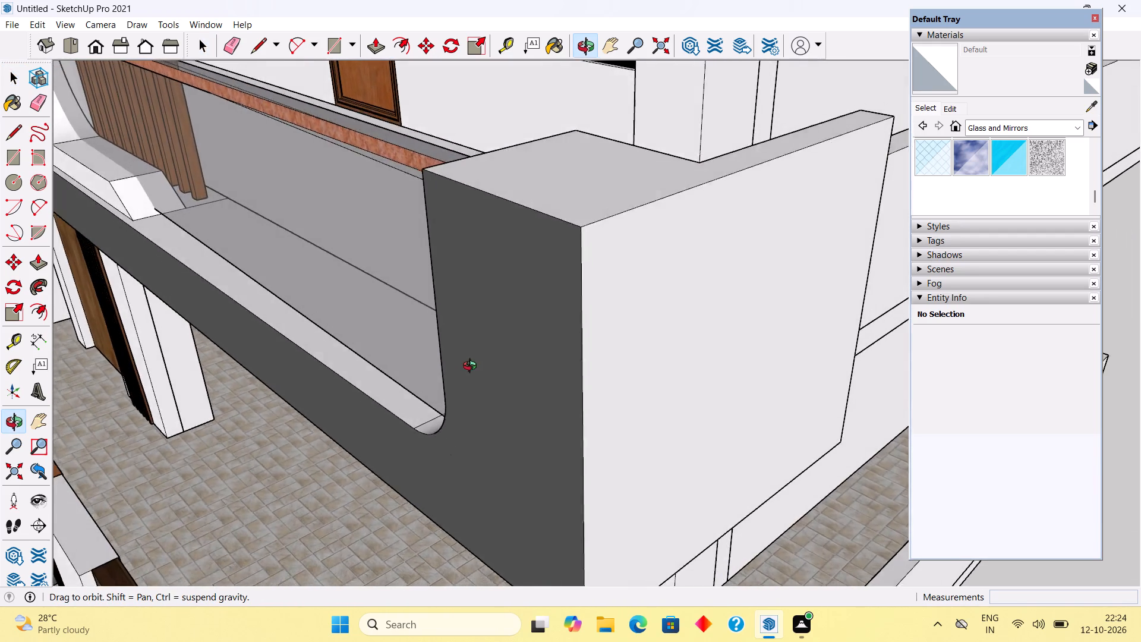
middle_click_drag(472, 367, 776, 303)
scroll(776, 303, "down", 12)
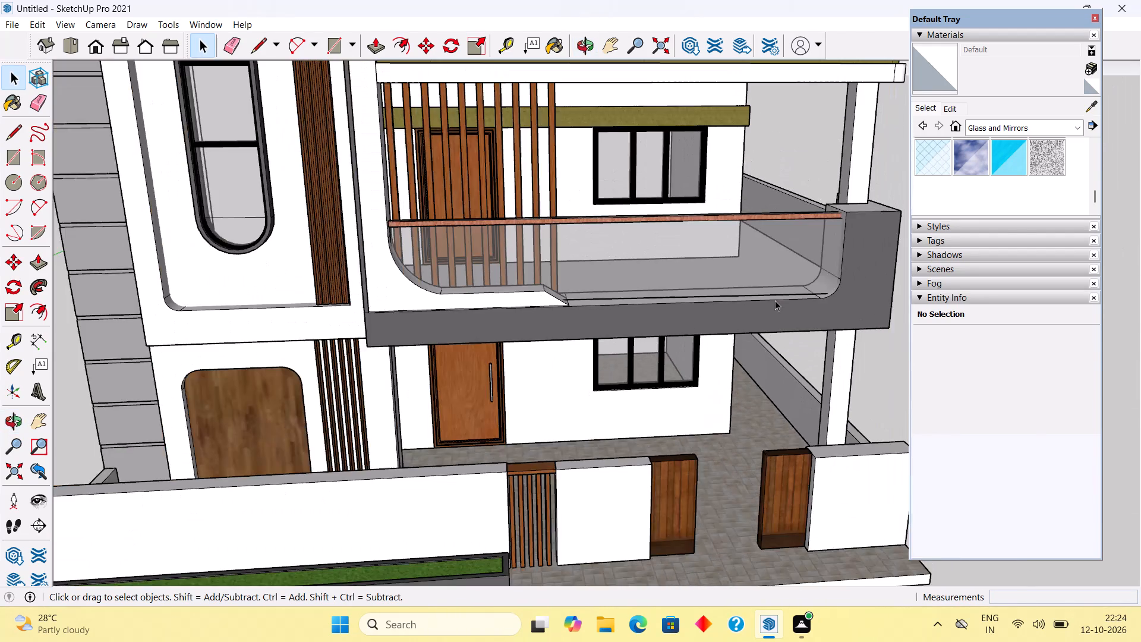
scroll(774, 303, "down", 10)
Examine the house from above and from the stair-tower side, including the wooden slats above the tall window.
middle_click_drag(714, 262, 652, 218)
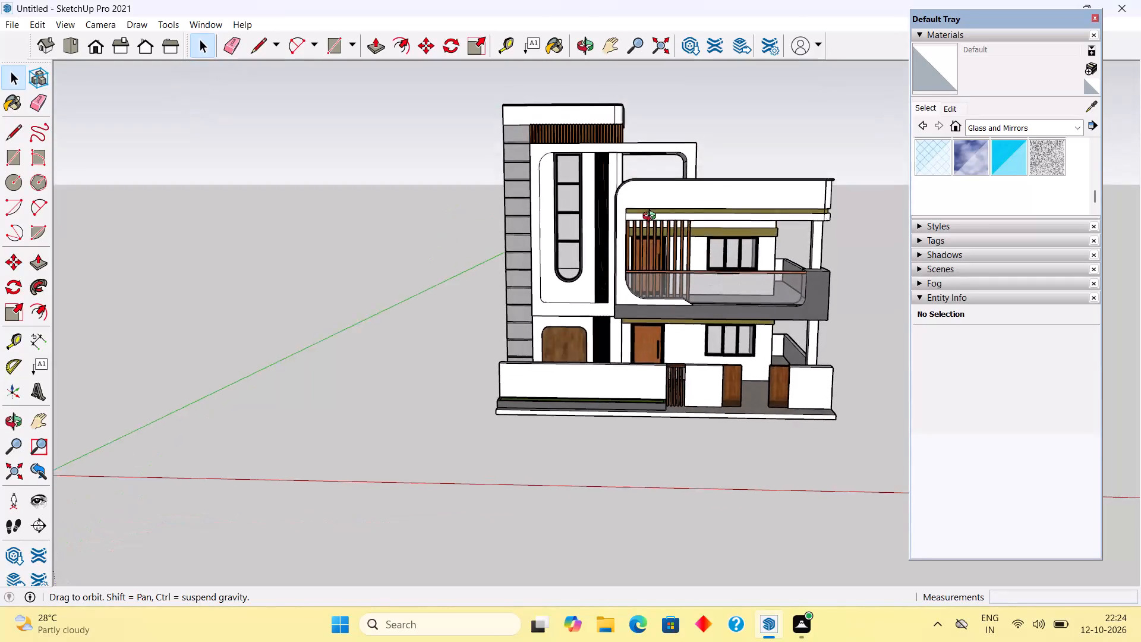
middle_click_drag(652, 218, 774, 444)
middle_click_drag(680, 217, 675, 228)
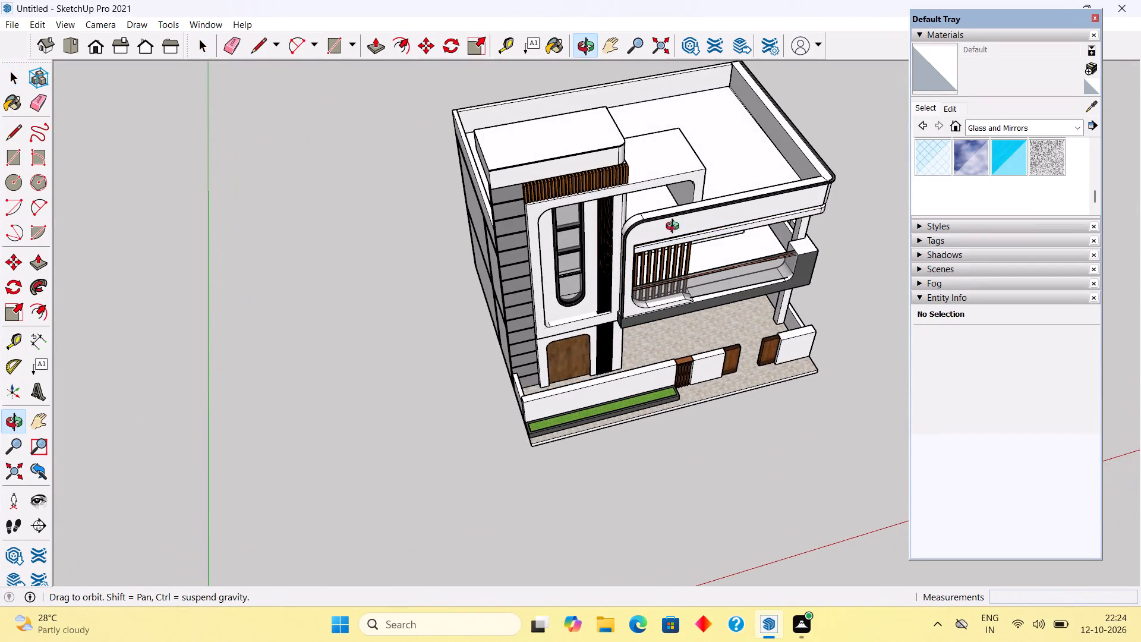
middle_click_drag(675, 228, 923, 298)
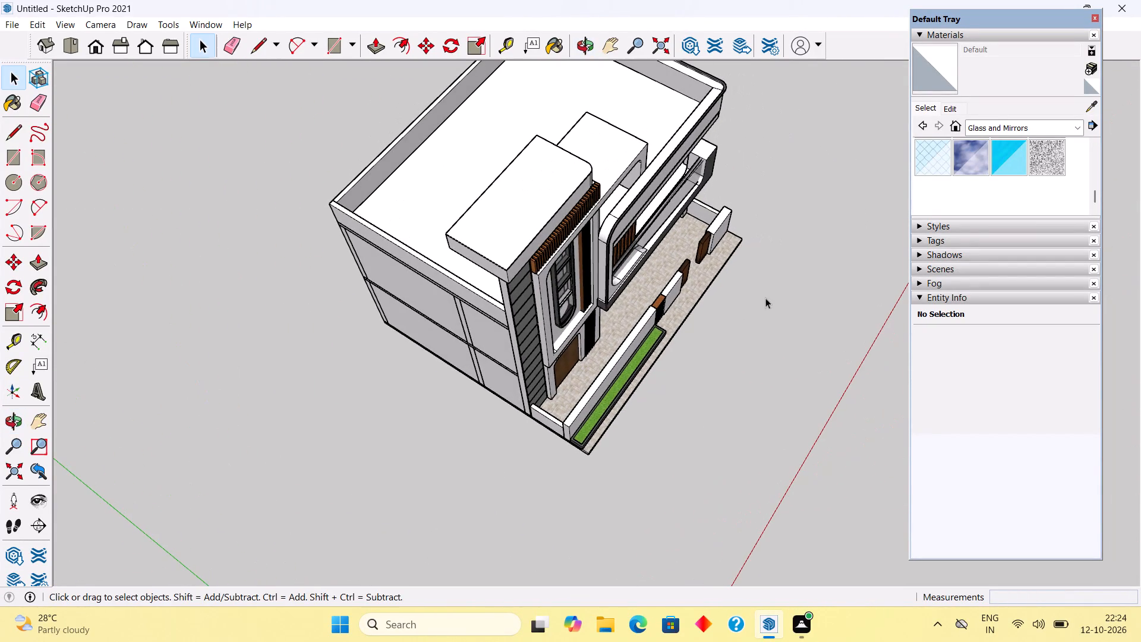
middle_click_drag(620, 272, 706, 189)
scroll(559, 287, "up", 6)
scroll(598, 219, "up", 4)
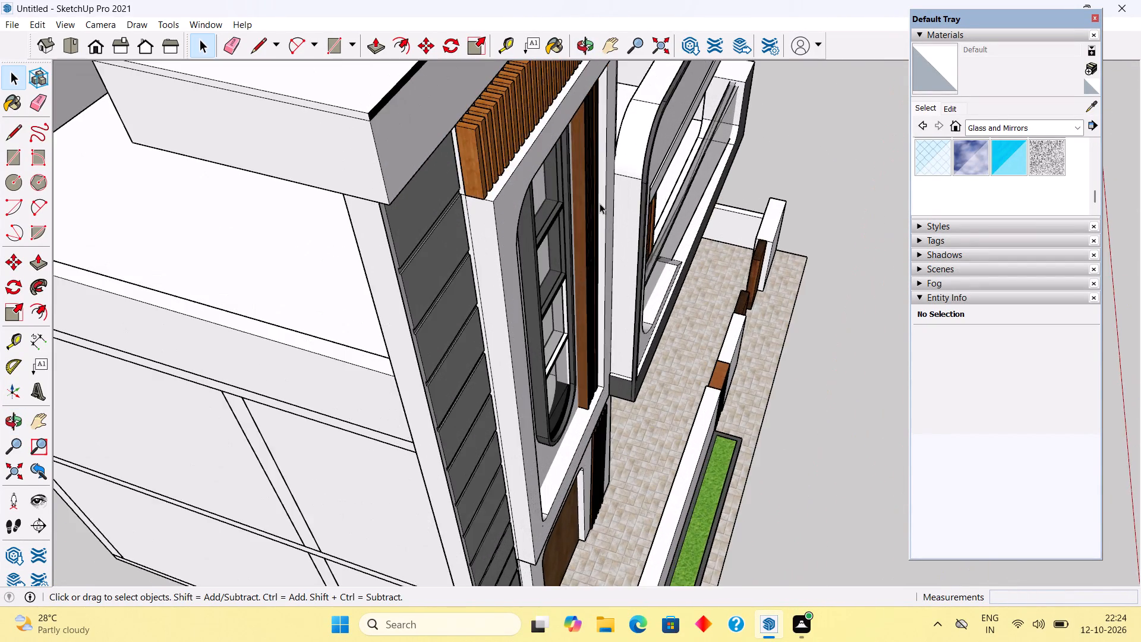
scroll(600, 203, "up", 4)
middle_click_drag(606, 201, 410, 327)
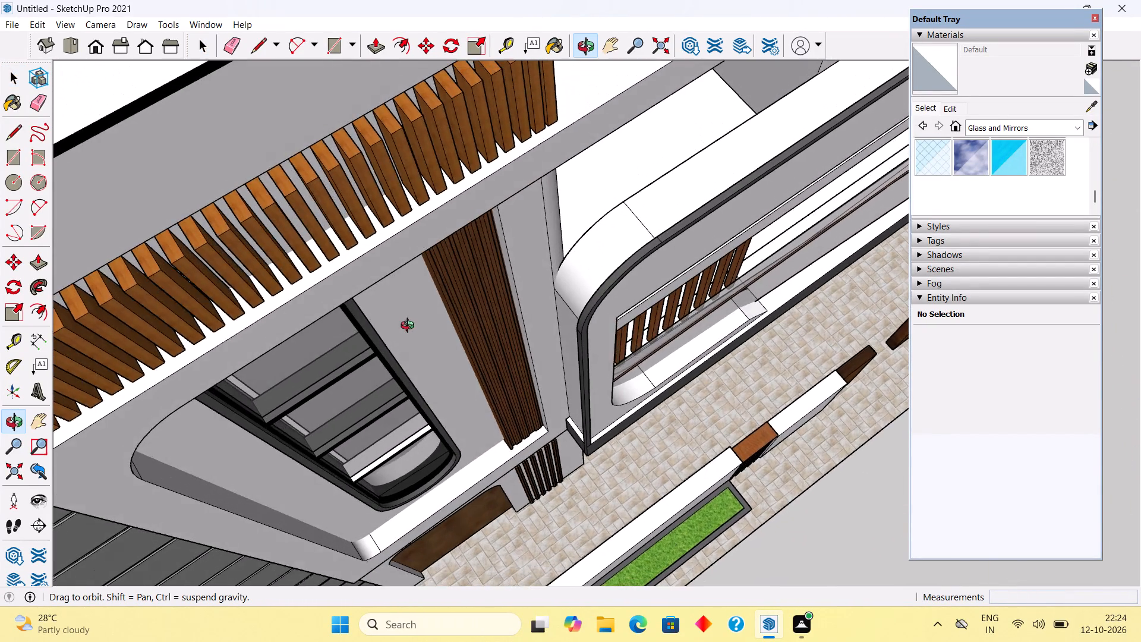
middle_click_drag(410, 327, 298, 200)
scroll(298, 200, "down", 13)
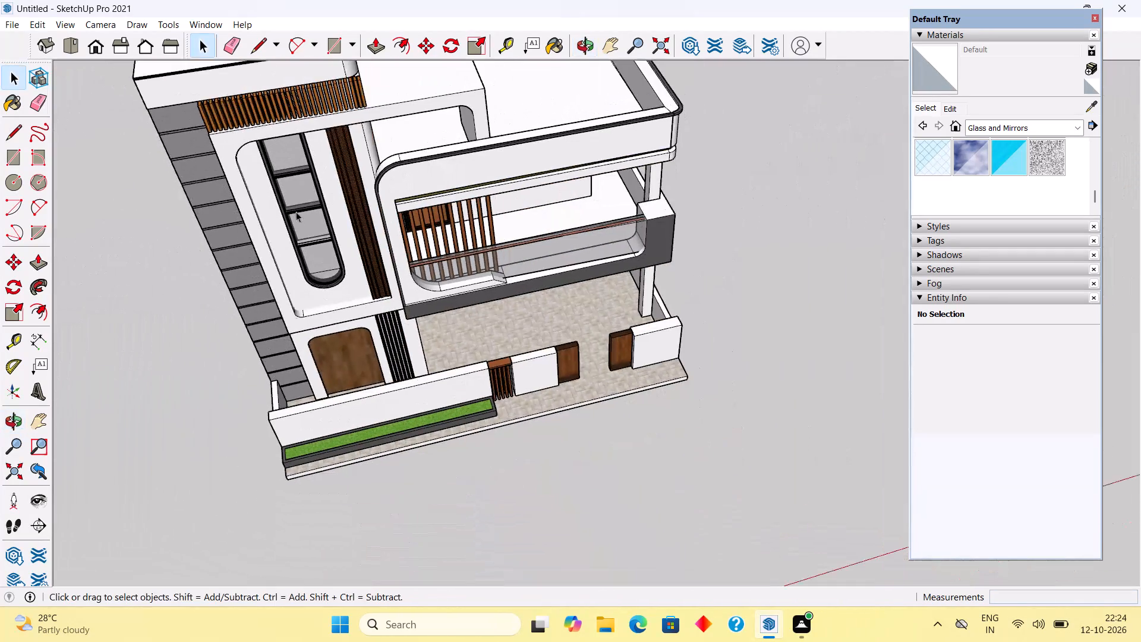
Examine the front facade around the tall rounded window, the vertical wood panel and the curved balcony frame.
middle_click_drag(330, 288, 313, 206)
scroll(347, 96, "up", 8)
middle_click_drag(421, 115, 389, 77)
scroll(389, 77, "down", 13)
scroll(356, 62, "up", 2)
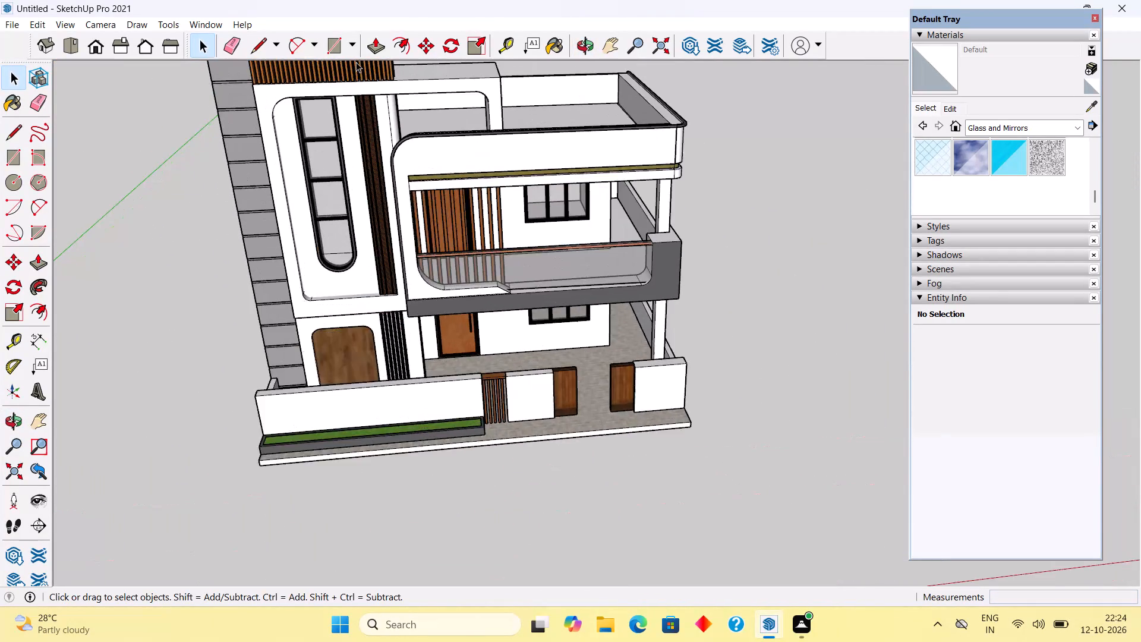
scroll(356, 62, "up", 16)
middle_click_drag(399, 105, 406, 63)
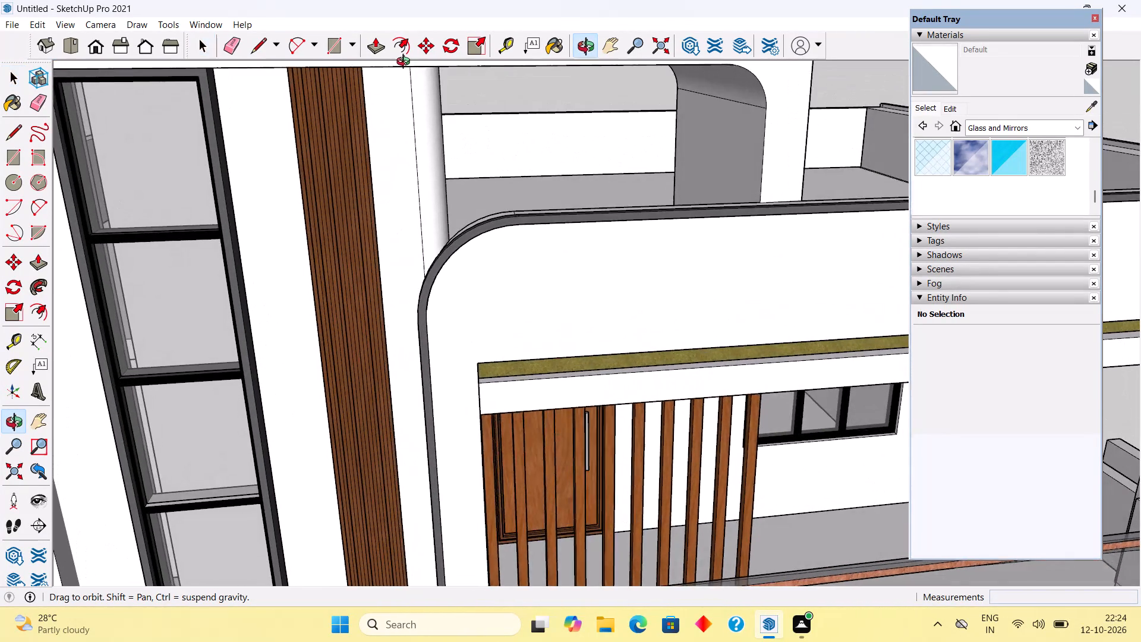
middle_click_drag(406, 63, 530, 114)
scroll(530, 114, "down", 1)
scroll(555, 202, "down", 4)
middle_click_drag(559, 265, 537, 182)
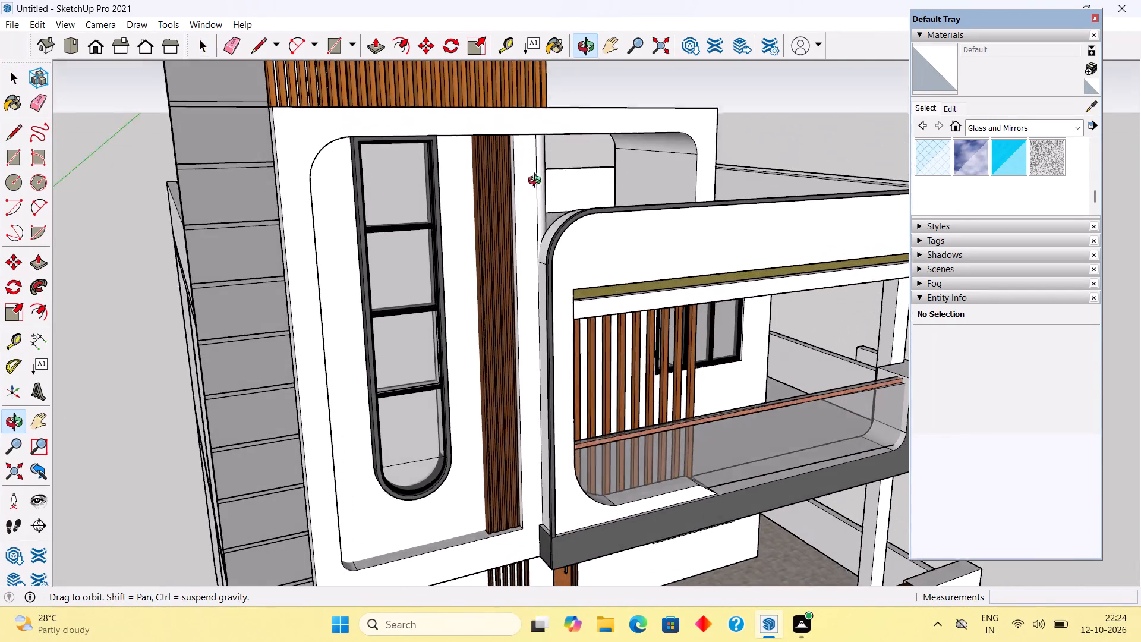
middle_click_drag(537, 182, 412, 136)
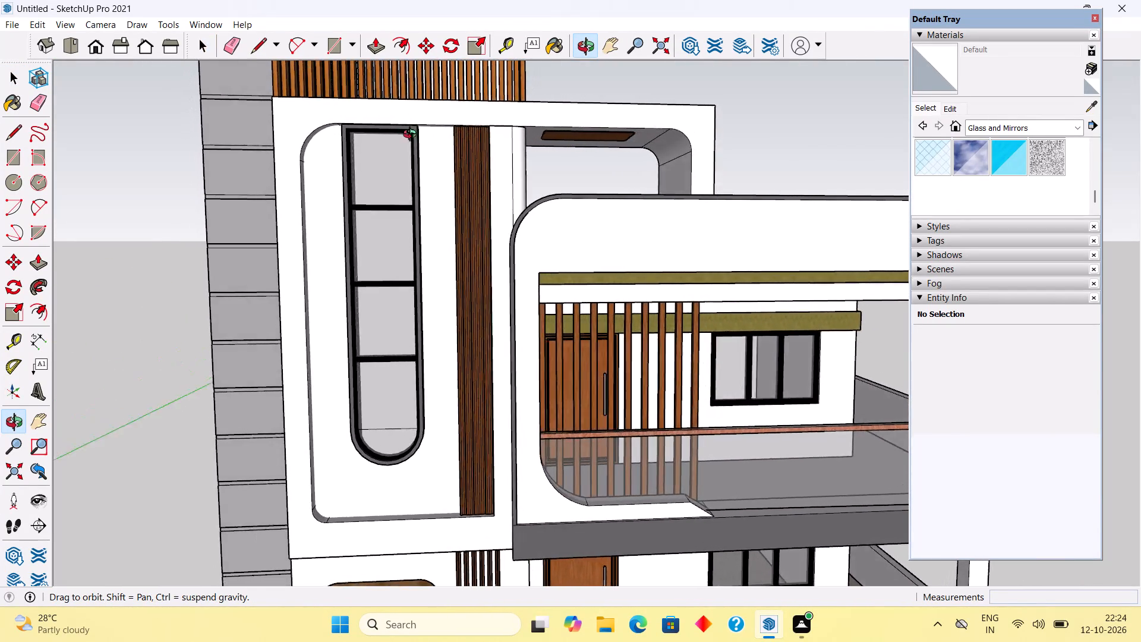
Examine the facade around the tall rounded window and balcony, and the whole house from the front and above.
middle_click_drag(412, 136, 122, 49)
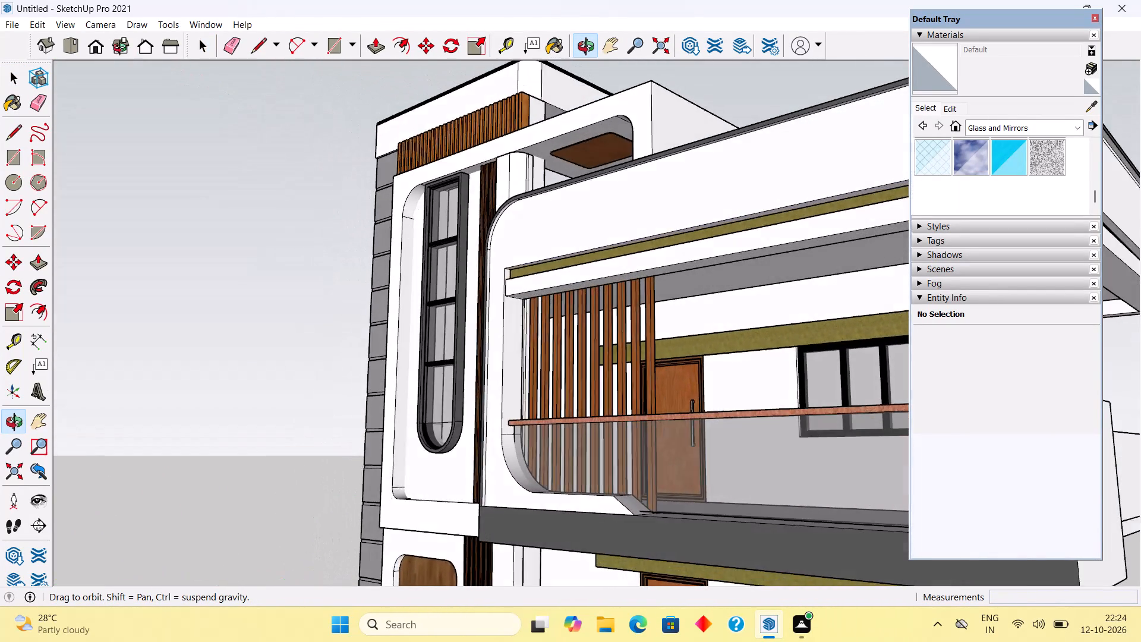
middle_click_drag(122, 49, 113, 27)
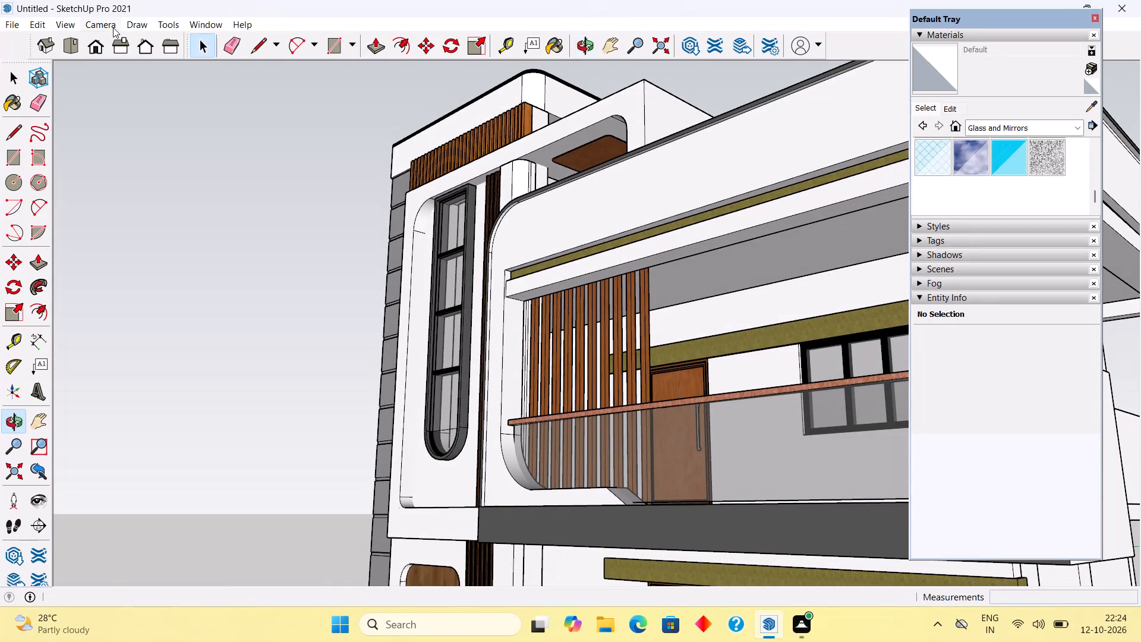
middle_click_drag(466, 377, 798, 368)
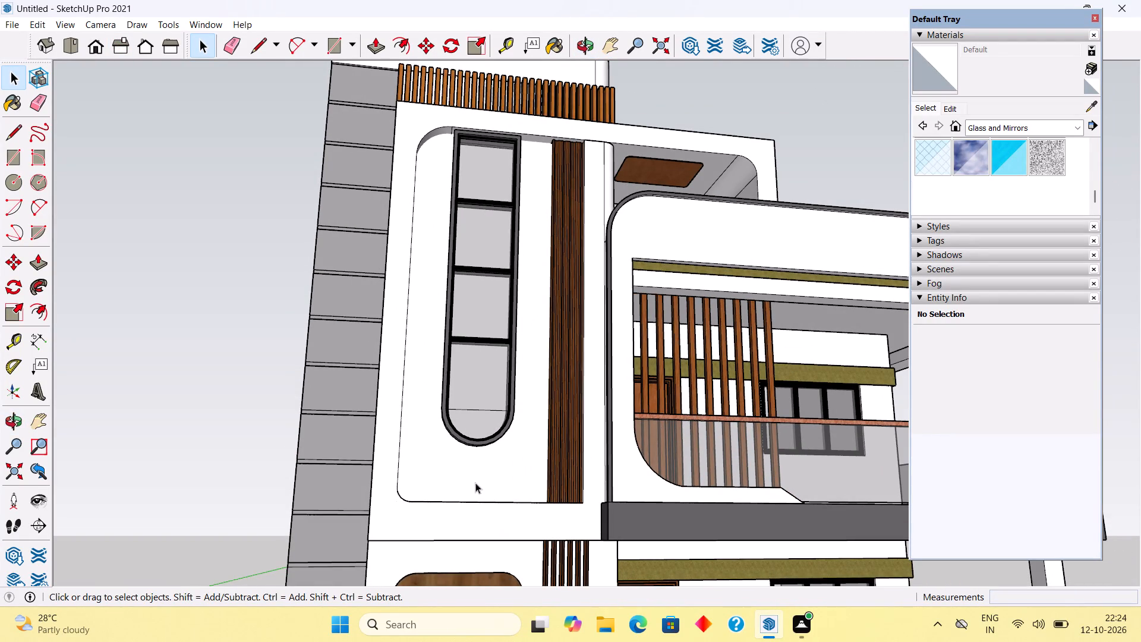
middle_click_drag(606, 517, 585, 584)
middle_click_drag(588, 533, 616, 521)
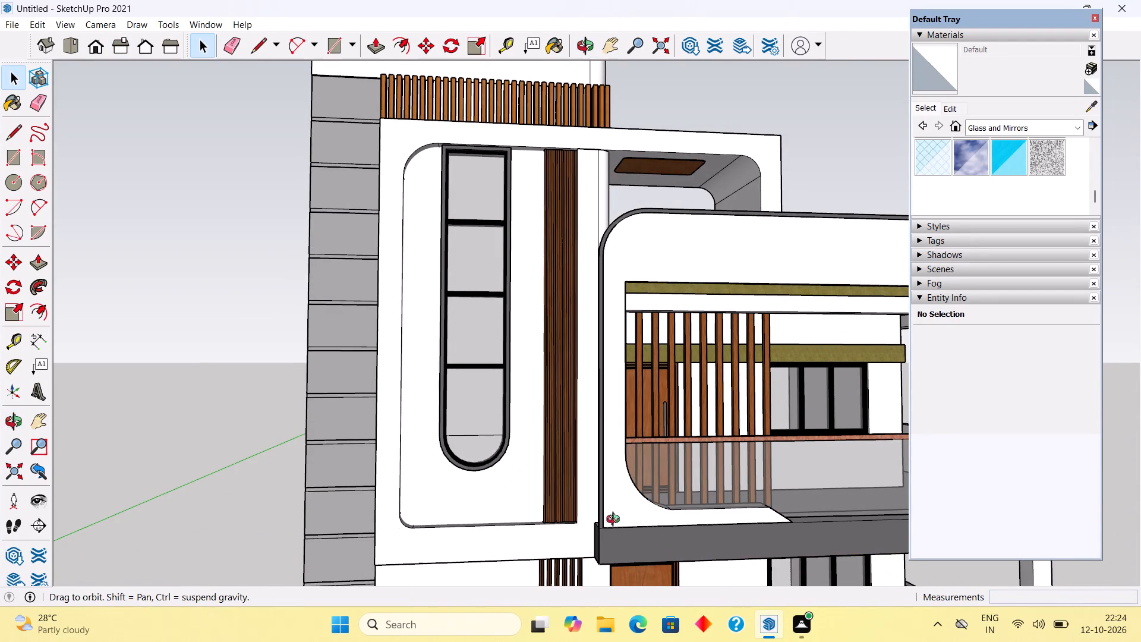
middle_click_drag(616, 521, 694, 480)
scroll(694, 480, "down", 3)
scroll(648, 423, "down", 9)
left_click(495, 269)
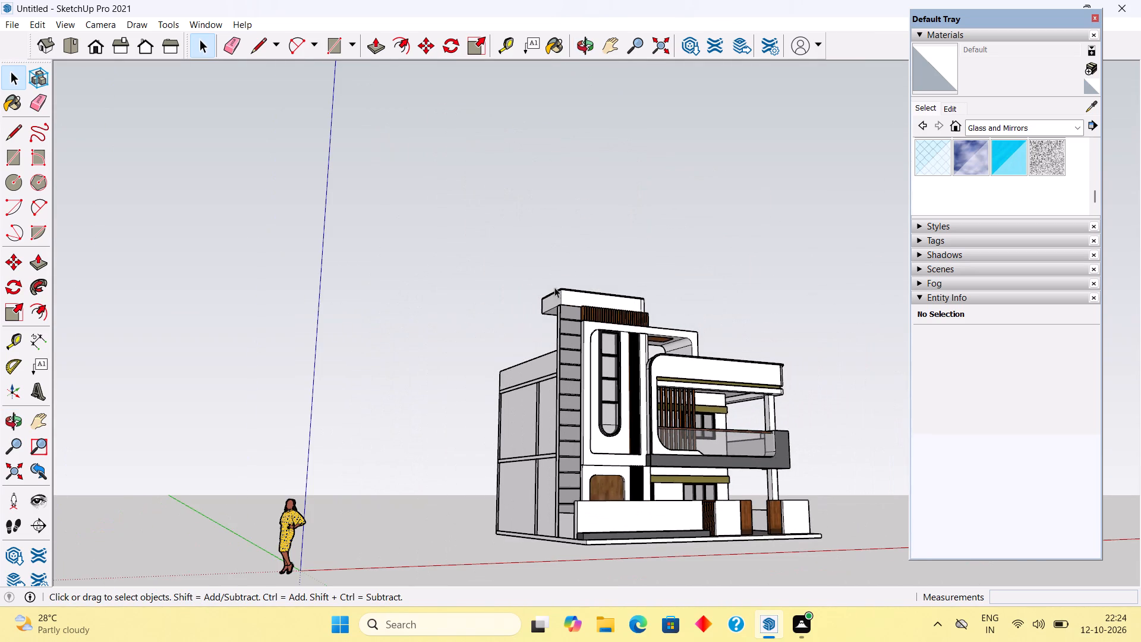
middle_click_drag(612, 349, 453, 402)
scroll(453, 402, "up", 1)
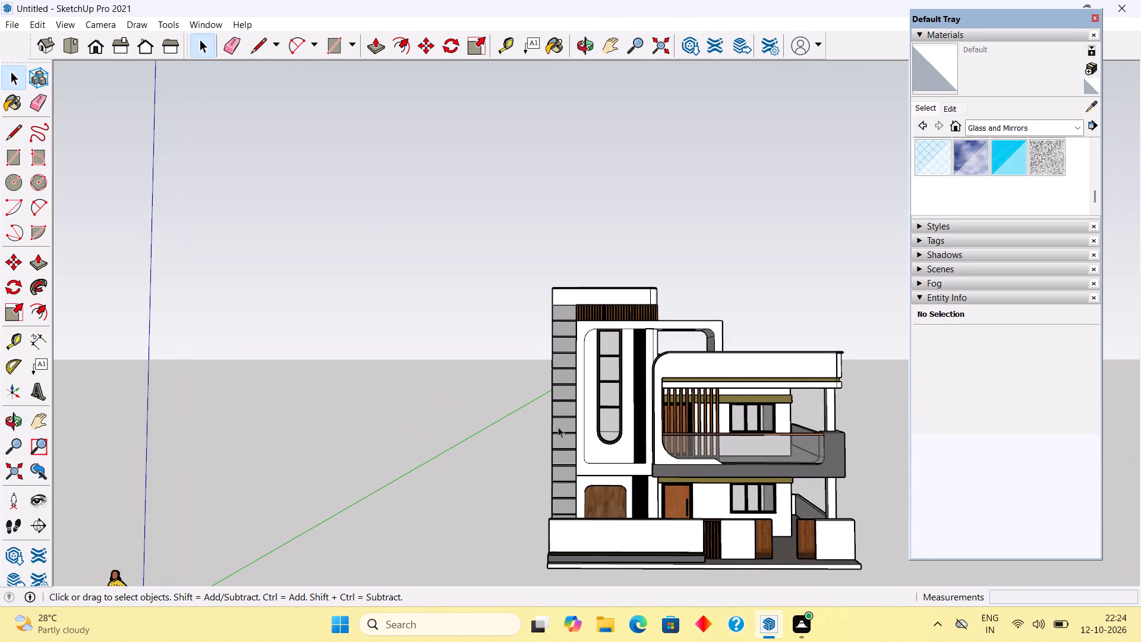
middle_click_drag(721, 282, 729, 310)
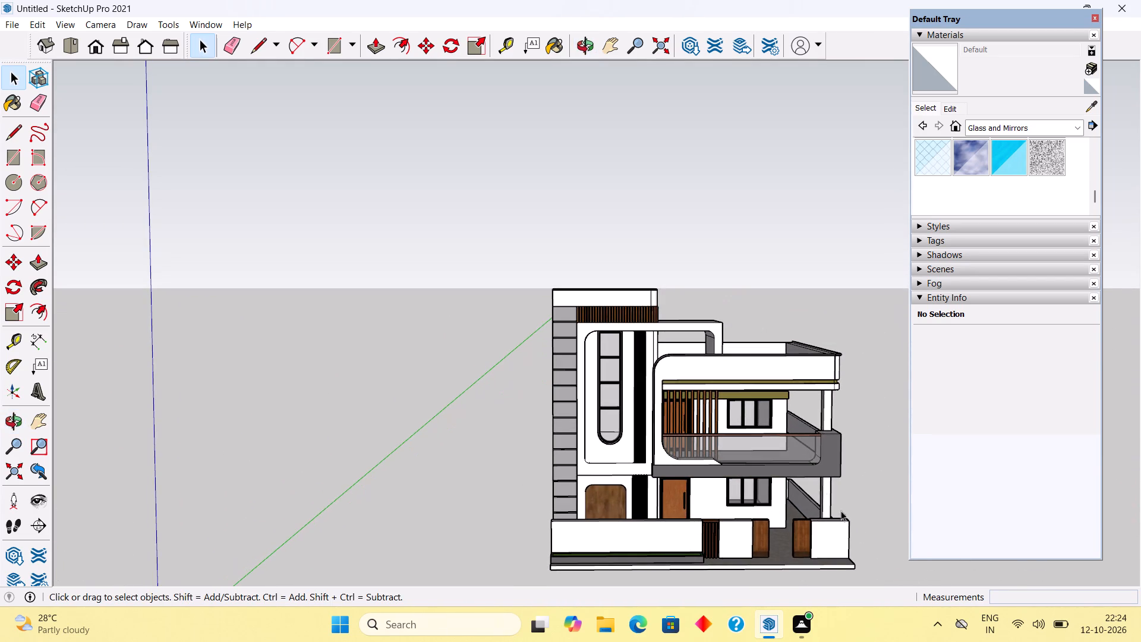
scroll(869, 541, "up", 5)
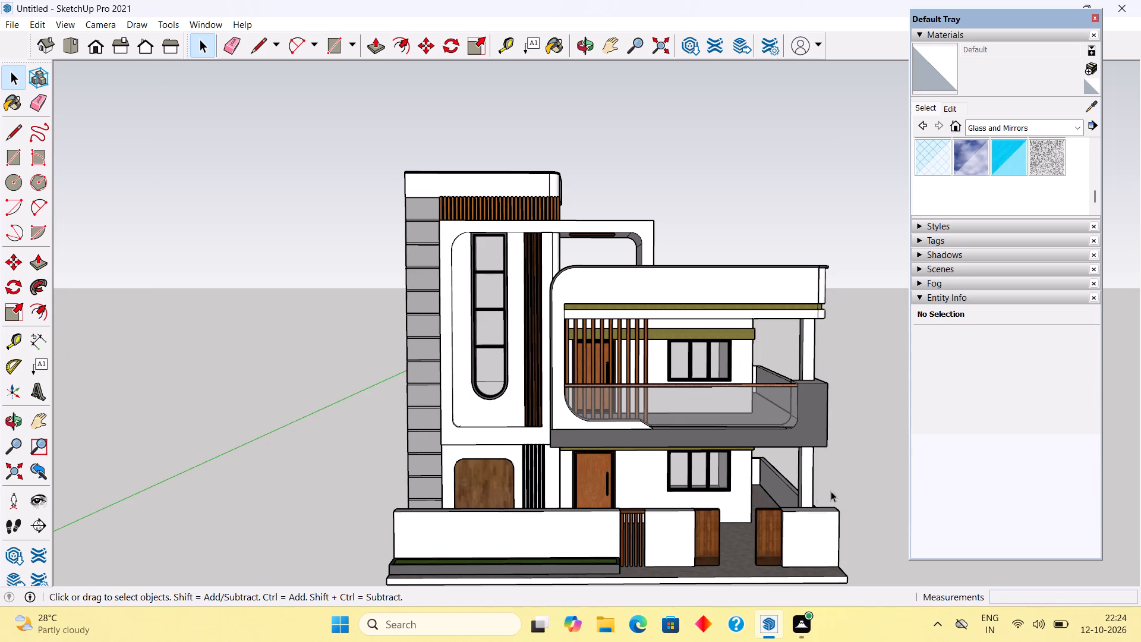
middle_click_drag(625, 239, 639, 360)
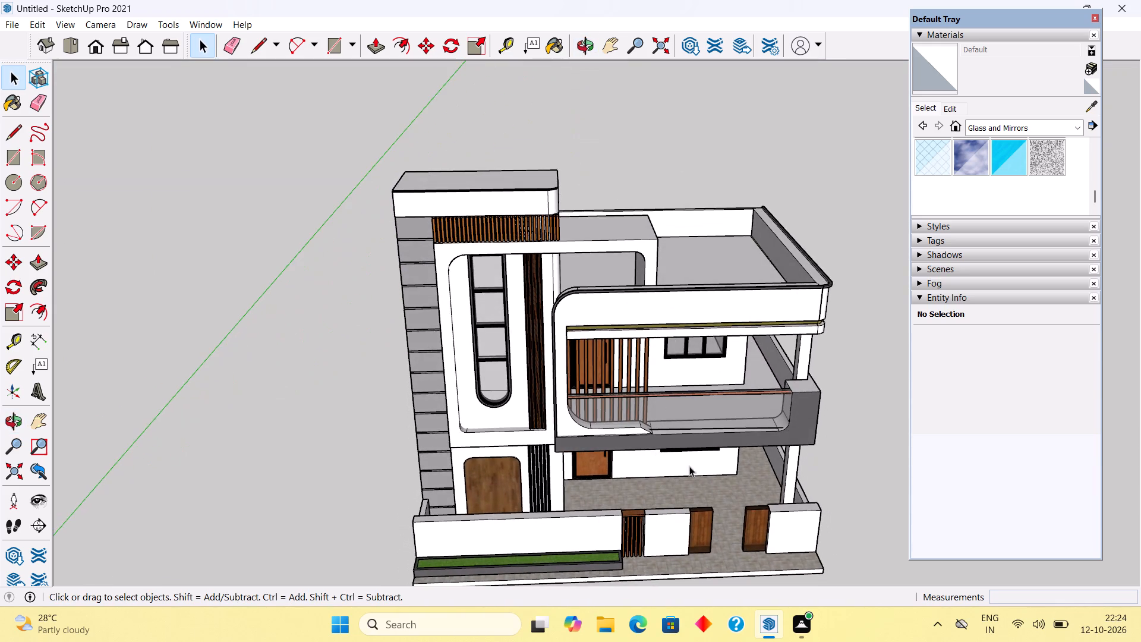
Sample the Field Rectangle Tile material from the ground-floor courtyard paving and lighten it by raising its colour brightness.
scroll(701, 486, "up", 6)
triple_click(752, 520)
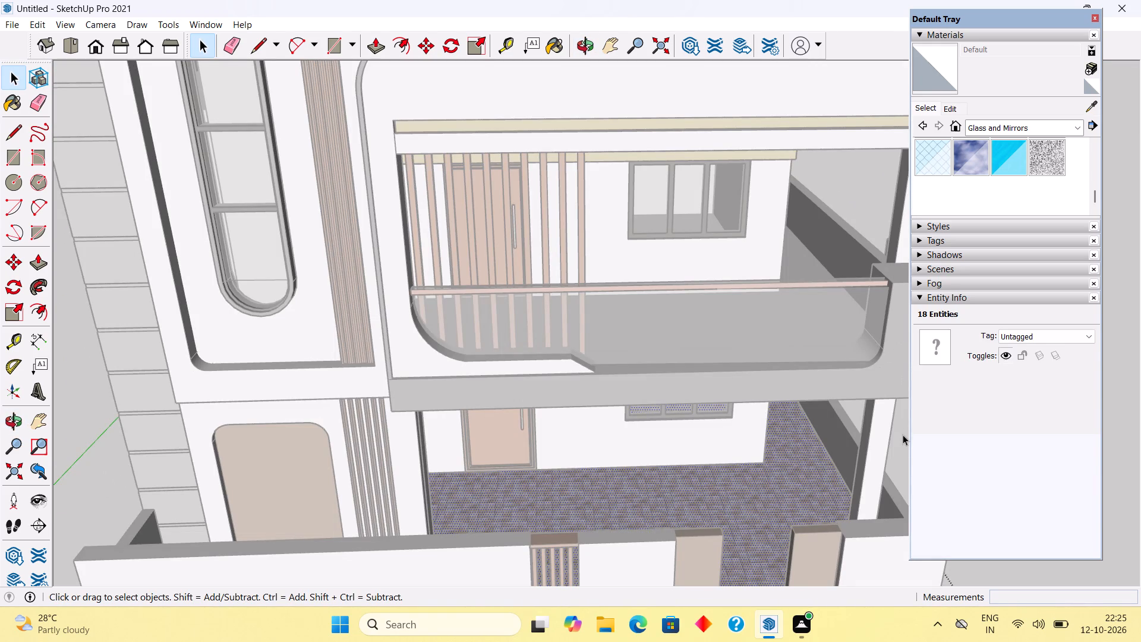
left_click(918, 108)
left_click(1094, 106)
left_click(801, 476)
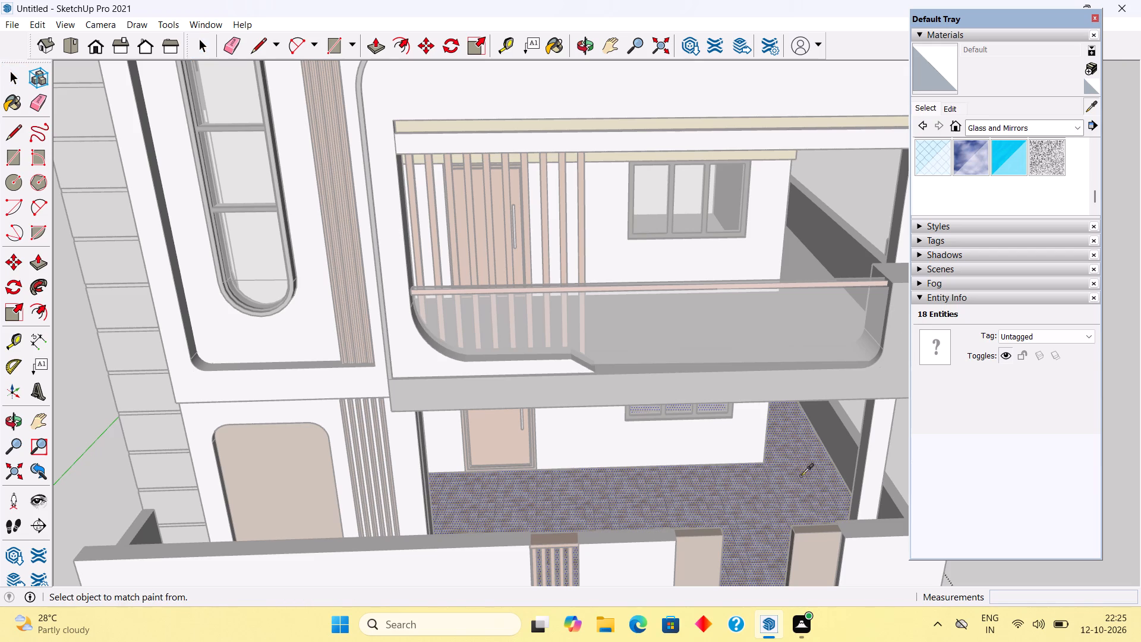
key("space")
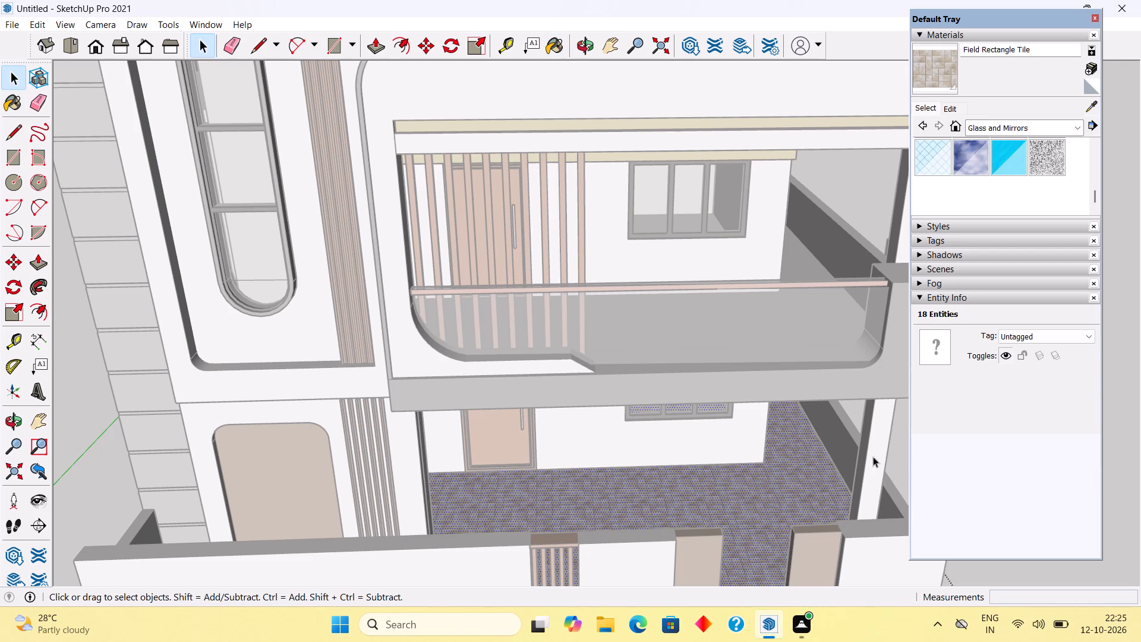
left_click(899, 455)
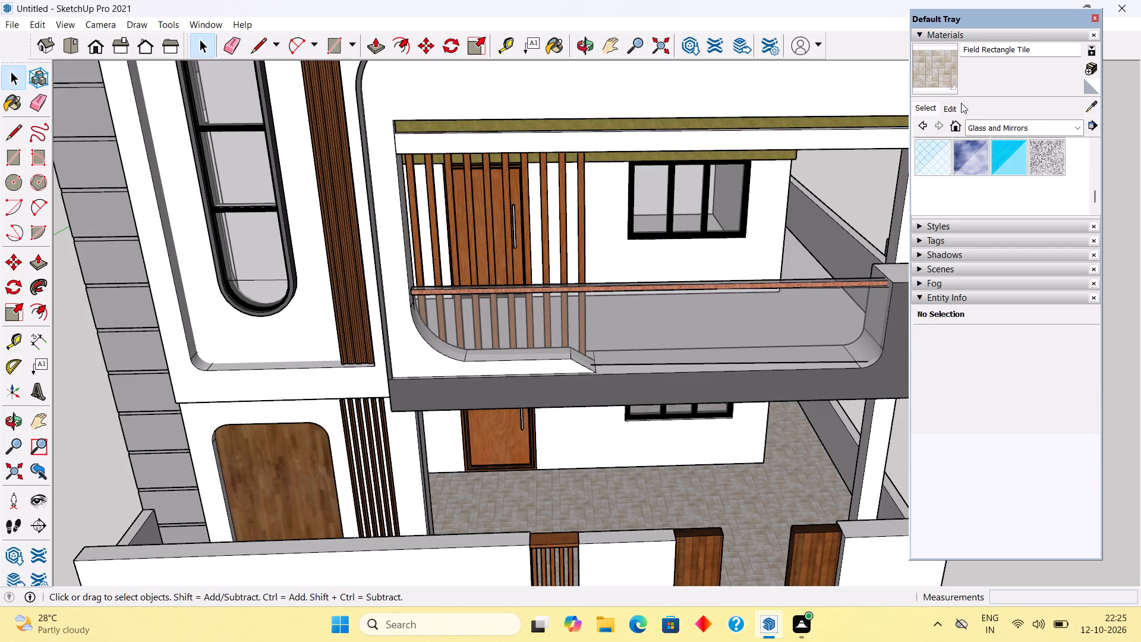
left_click(953, 112)
left_click_drag(984, 170, 988, 160)
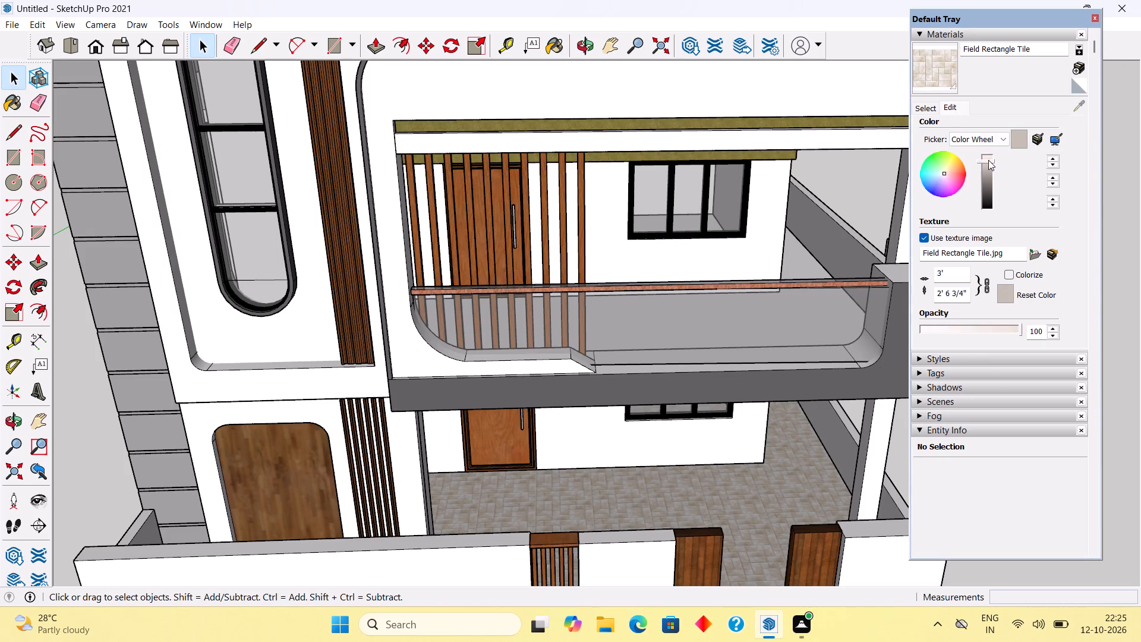
left_click_drag(988, 160, 994, 162)
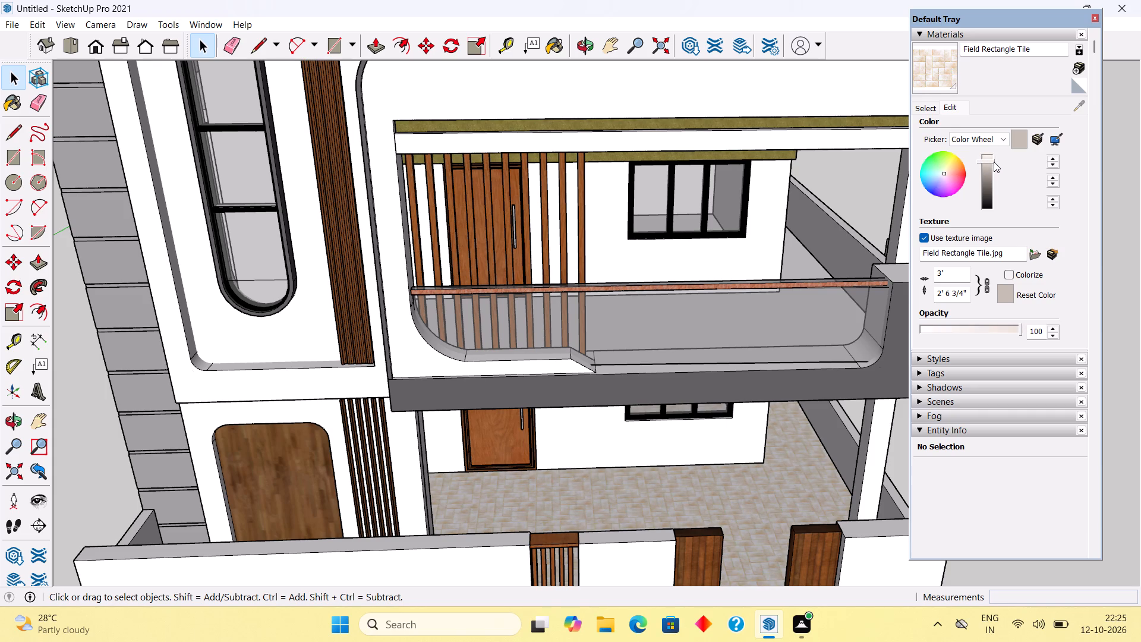
left_click_drag(994, 162, 993, 160)
Review the courtyard paving and the house from above, the corner and the front.
scroll(707, 264, "down", 4)
scroll(543, 195, "down", 5)
scroll(669, 383, "up", 4)
middle_click_drag(670, 386, 644, 489)
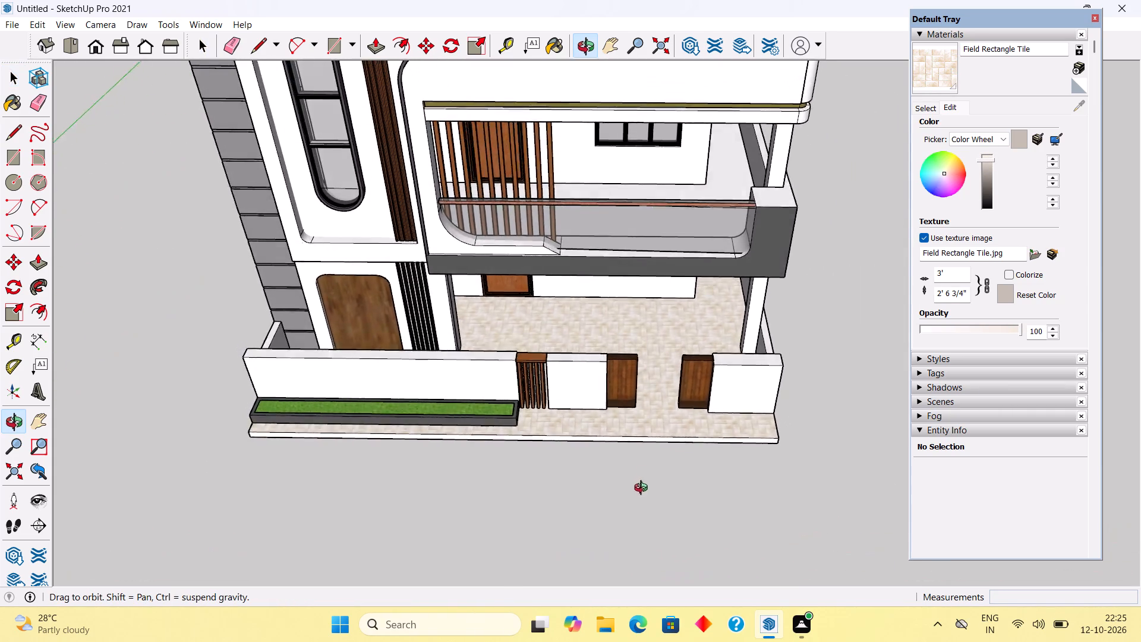
middle_click_drag(644, 489, 497, 528)
scroll(497, 528, "down", 4)
middle_click_drag(500, 522, 497, 524)
scroll(498, 522, "down", 1)
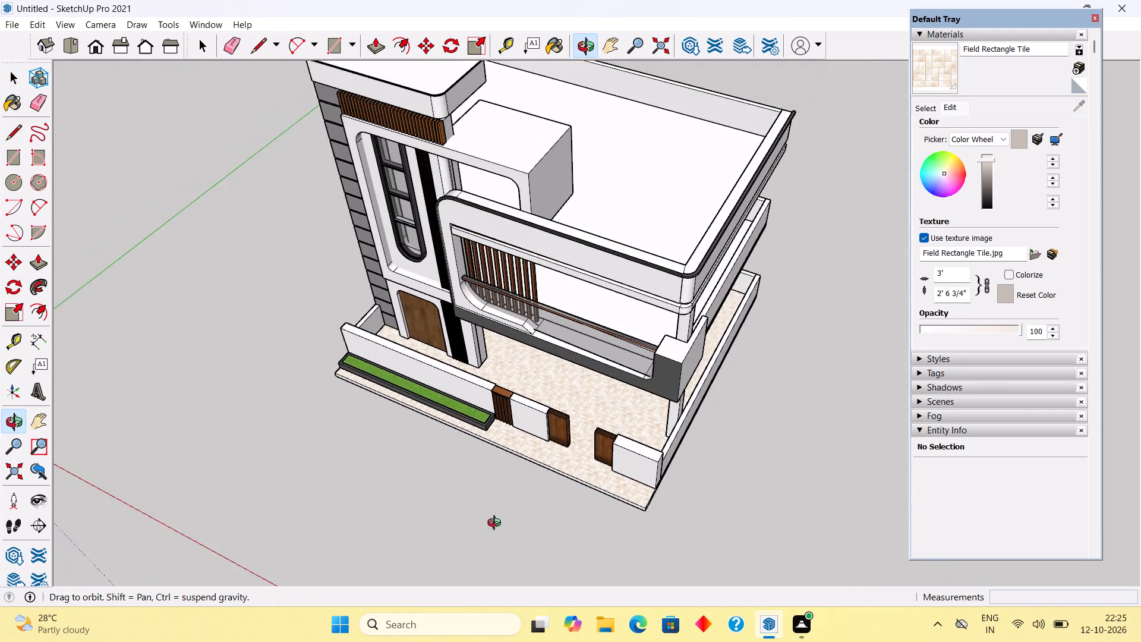
middle_click_drag(497, 524, 700, 344)
middle_click_drag(679, 435, 699, 380)
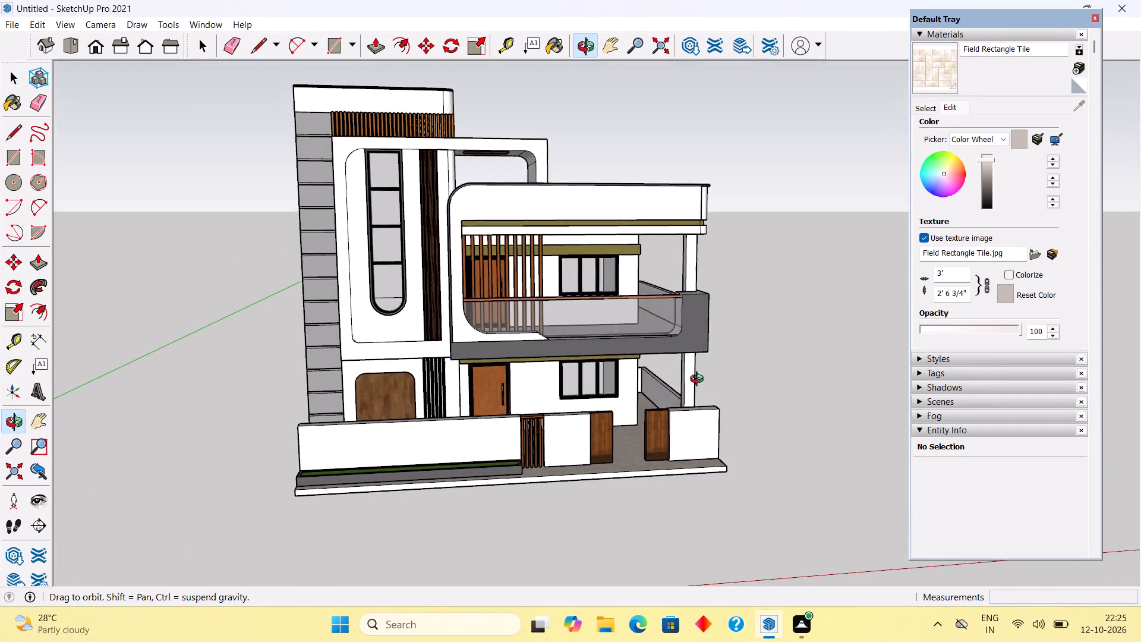
middle_click_drag(699, 380, 701, 380)
Examine the tiled entrance between the wooden gate panels, the ground-floor door and the balcony above close up.
scroll(657, 401, "up", 2)
scroll(617, 446, "up", 4)
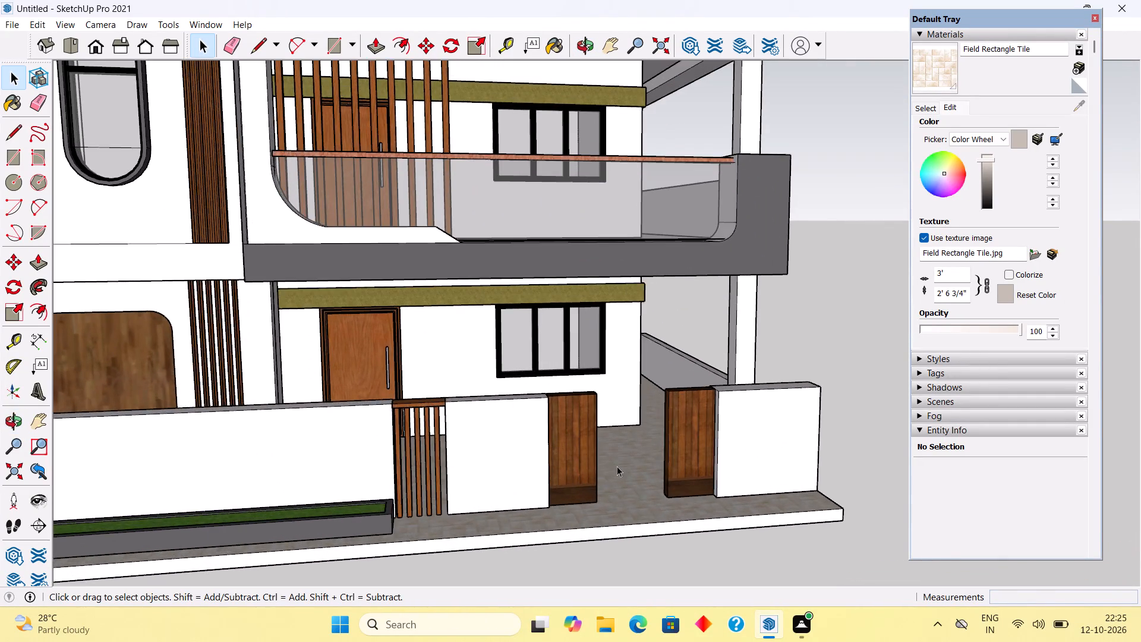
scroll(617, 467, "up", 1)
middle_click_drag(617, 467, 570, 541)
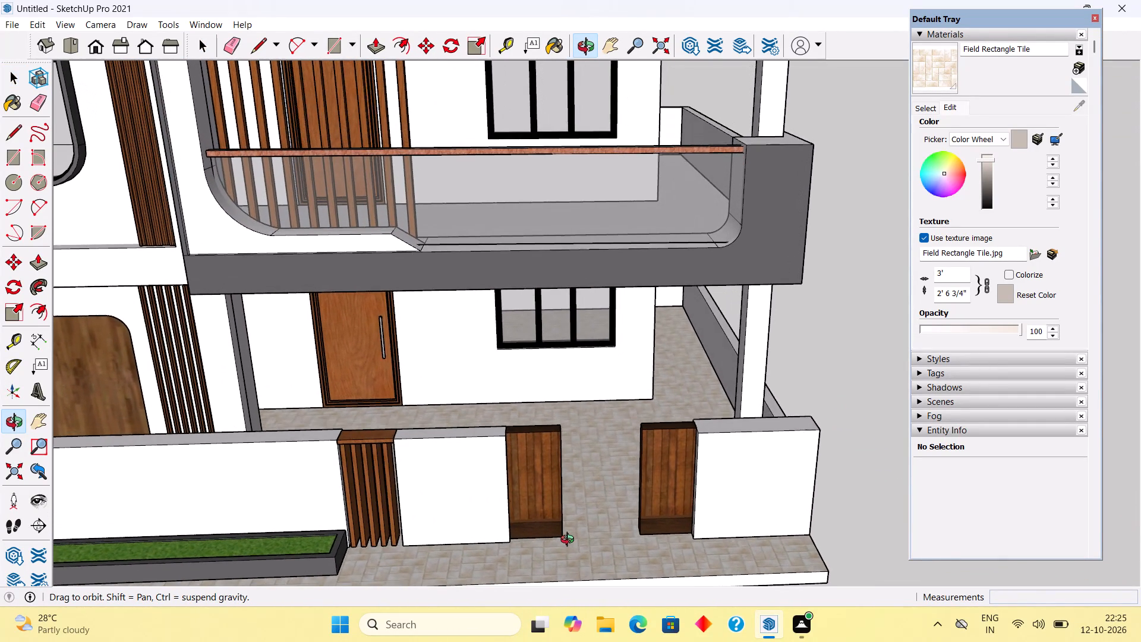
middle_click_drag(570, 541, 570, 542)
scroll(573, 542, "up", 3)
scroll(575, 542, "down", 5)
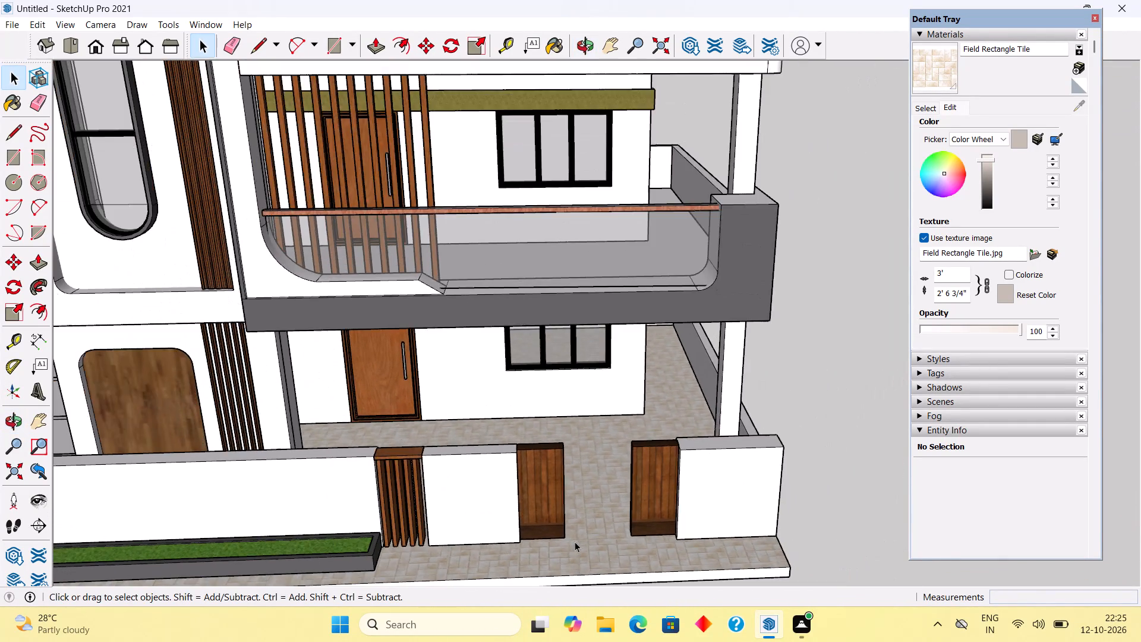
scroll(575, 536, "down", 4)
middle_click_drag(577, 528, 584, 411)
Review the complete front facade and compound wall at eye level and from above.
scroll(584, 410, "down", 4)
scroll(409, 444, "up", 1)
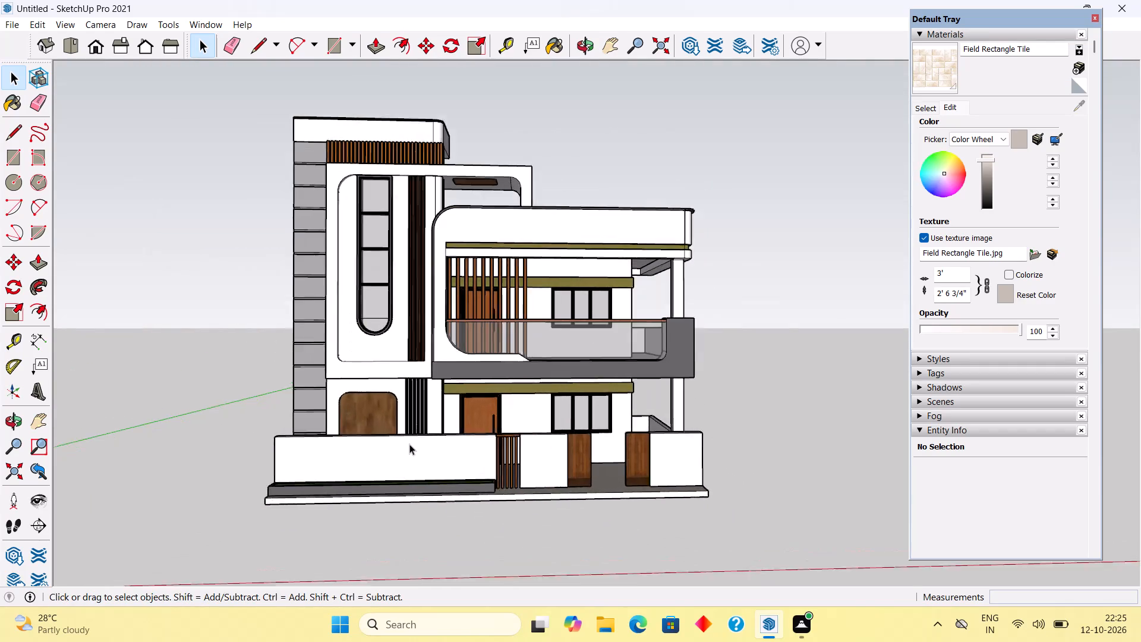
scroll(409, 444, "up", 3)
middle_click_drag(401, 443, 443, 433)
scroll(444, 433, "down", 1)
scroll(351, 452, "down", 5)
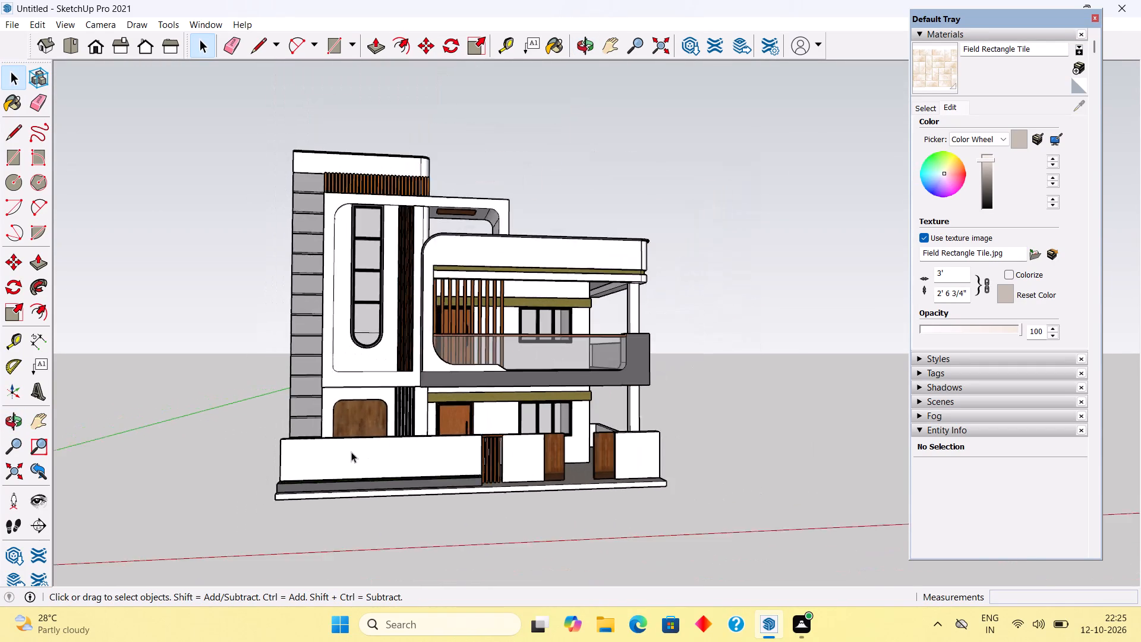
scroll(244, 388, "up", 3)
middle_click_drag(250, 408, 246, 442)
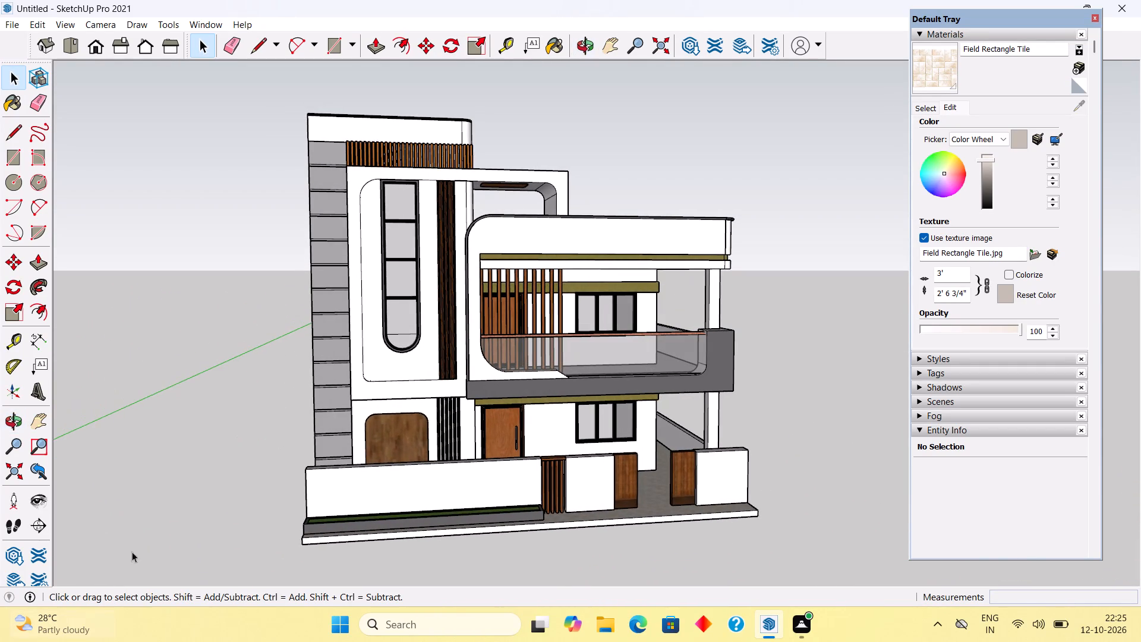
middle_click_drag(459, 341, 452, 533)
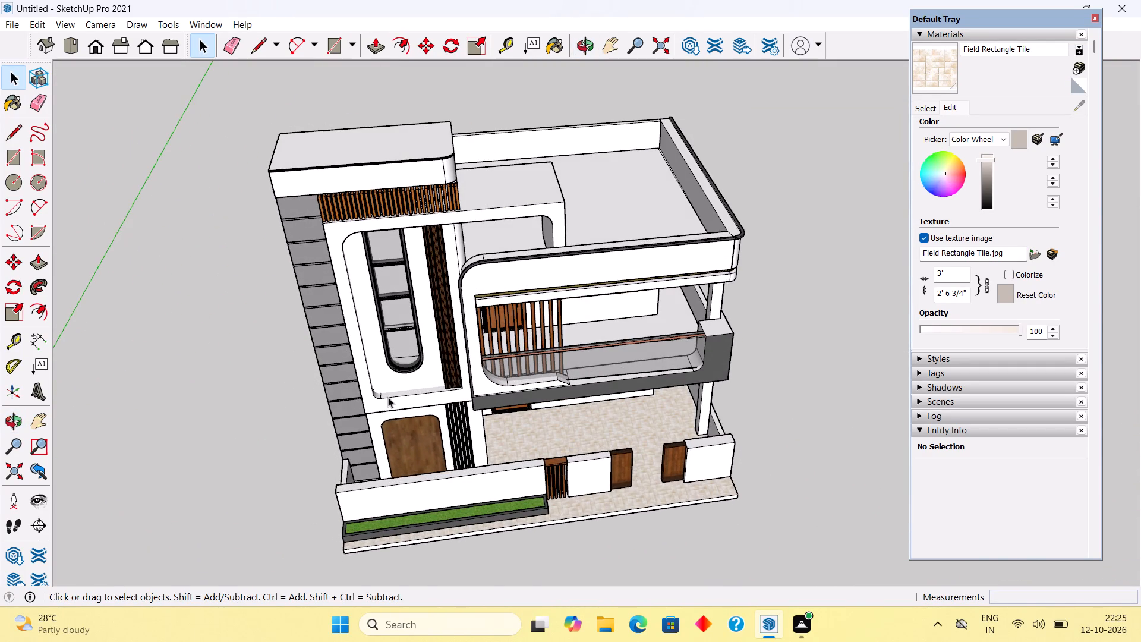
Trace the window recess's lower back edge with a line from the vertical wood panel's base and an arc along the rounded corner.
scroll(389, 395, "up", 17)
middle_click_drag(463, 376, 463, 433)
scroll(478, 385, "up", 3)
middle_click_drag(509, 380, 606, 373)
key("l")
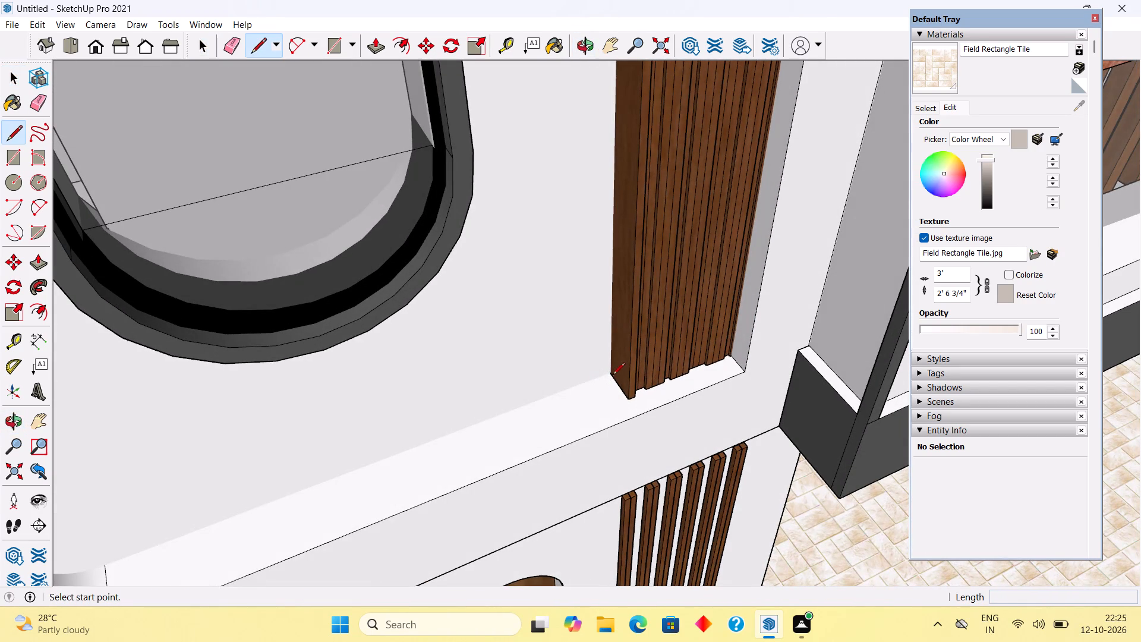
left_click(610, 373)
scroll(461, 430, "down", 5)
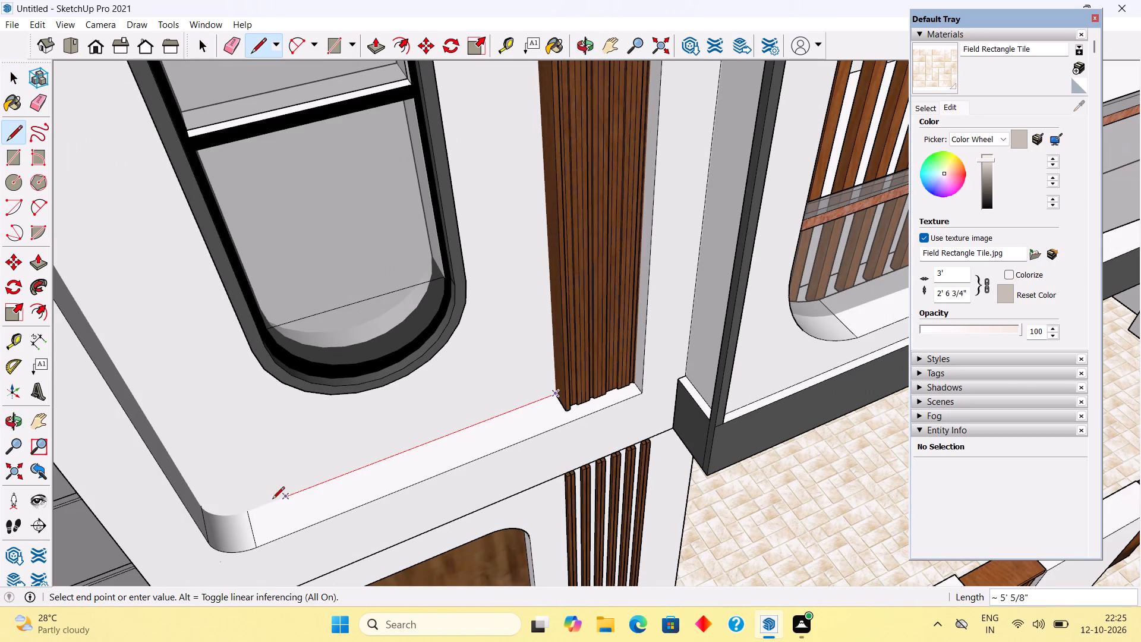
left_click(247, 512)
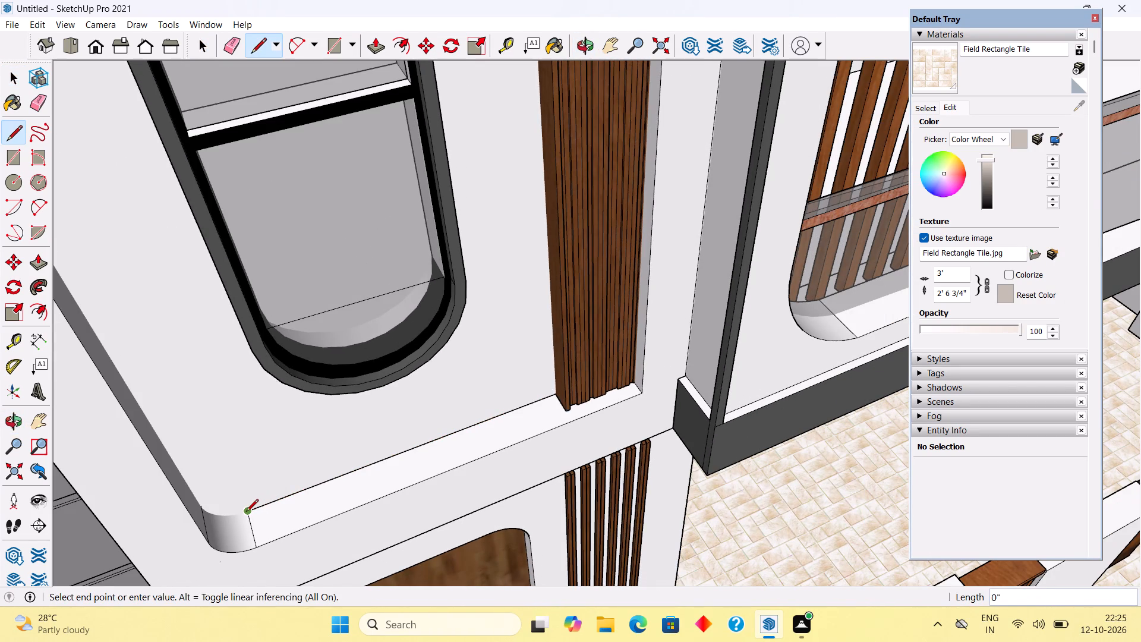
key("a")
left_click(246, 512)
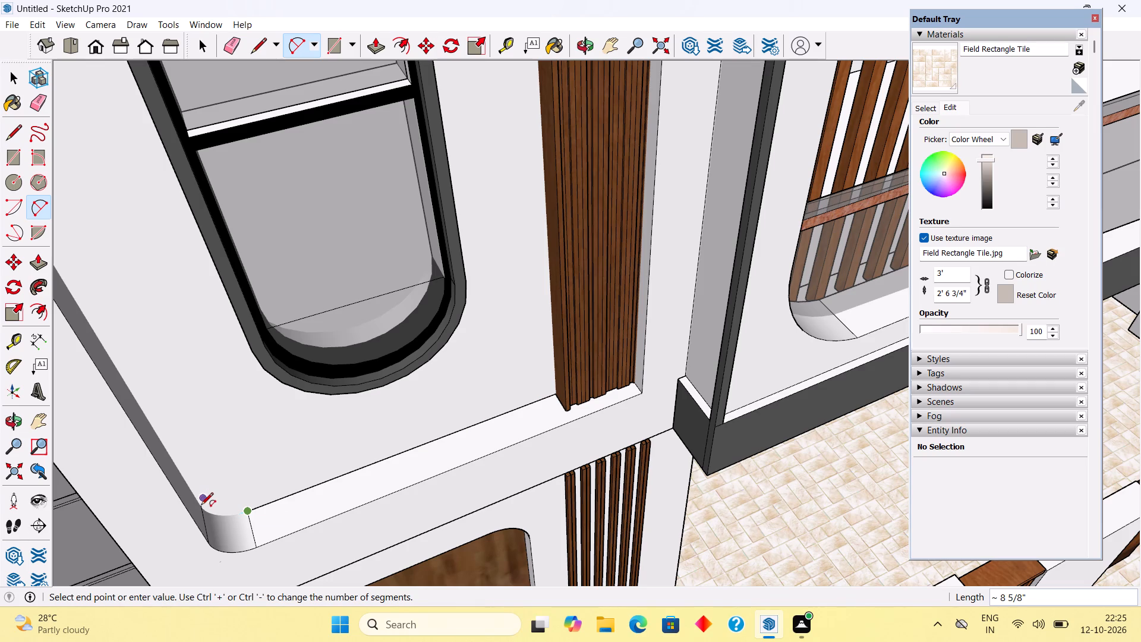
double_click(204, 510)
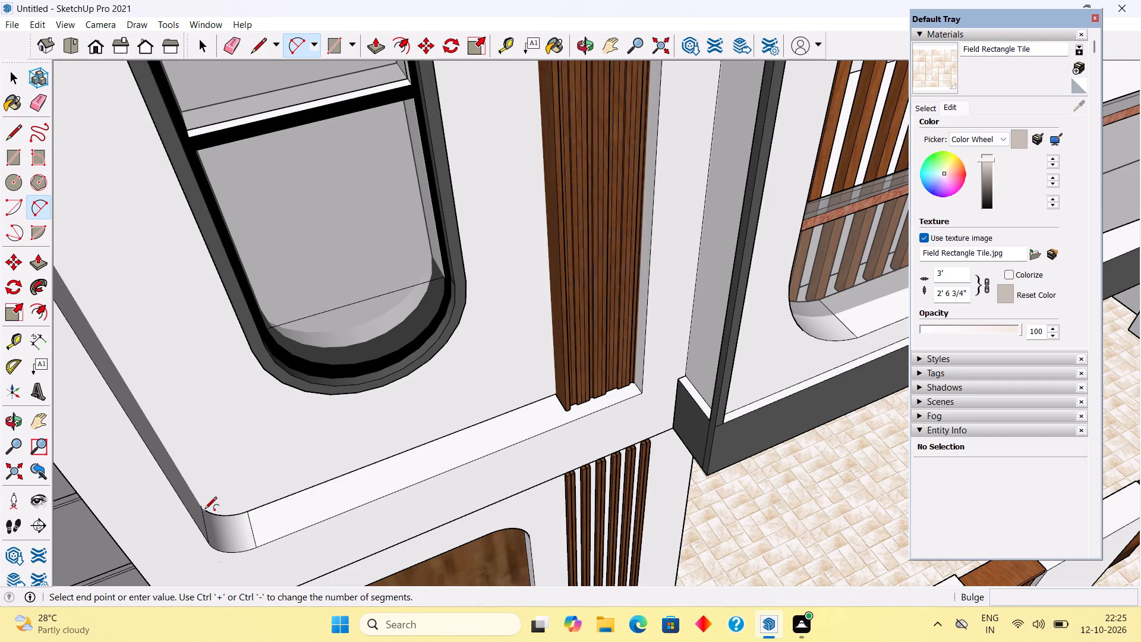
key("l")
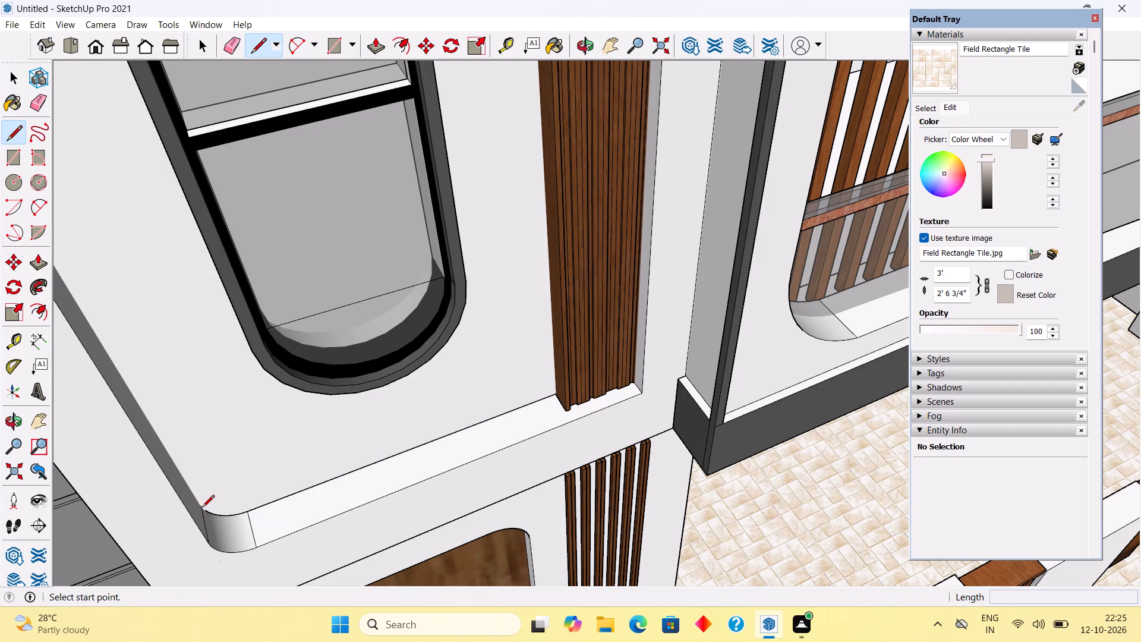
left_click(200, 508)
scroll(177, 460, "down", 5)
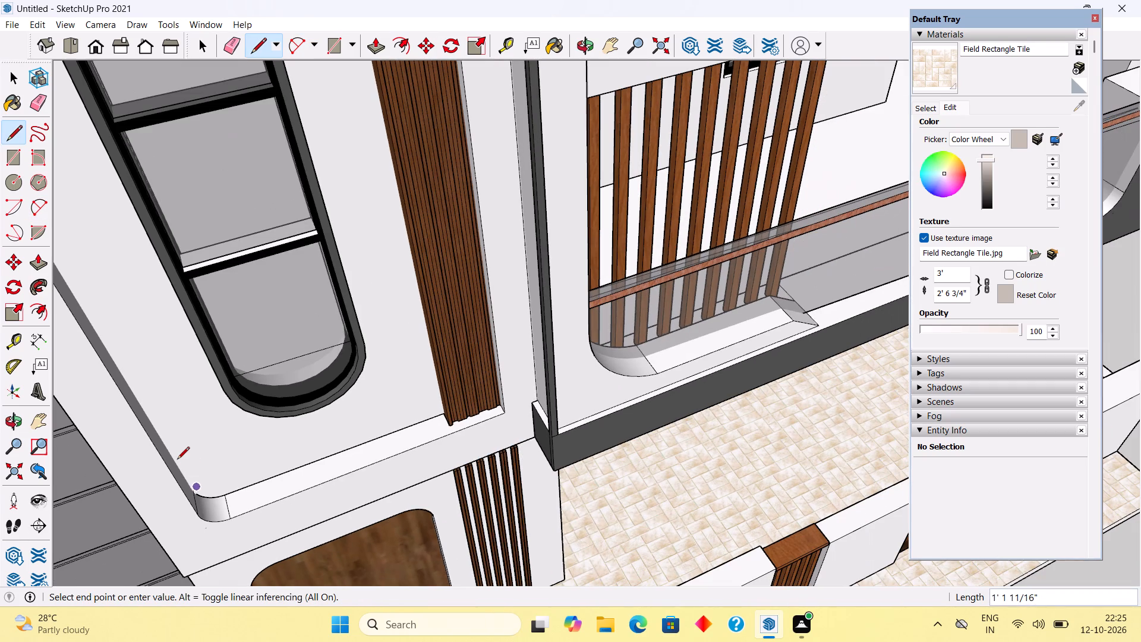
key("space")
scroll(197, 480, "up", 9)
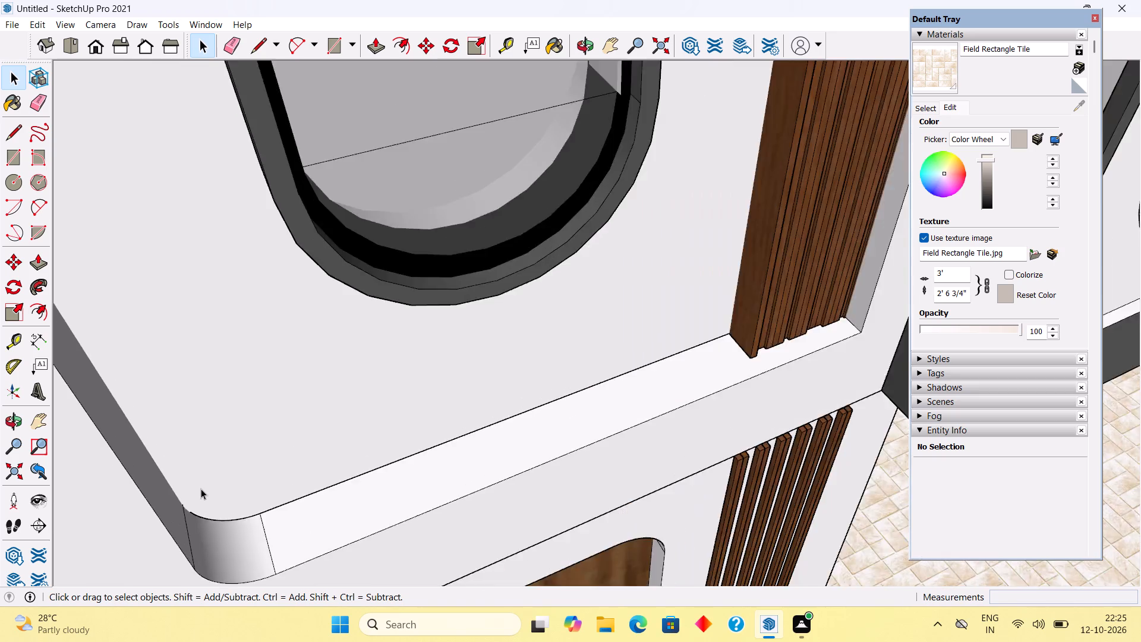
Draw a line about 14' 6" long up the window recess's outer back edge, joining its lower and upper rounded corners.
scroll(201, 489, "up", 17)
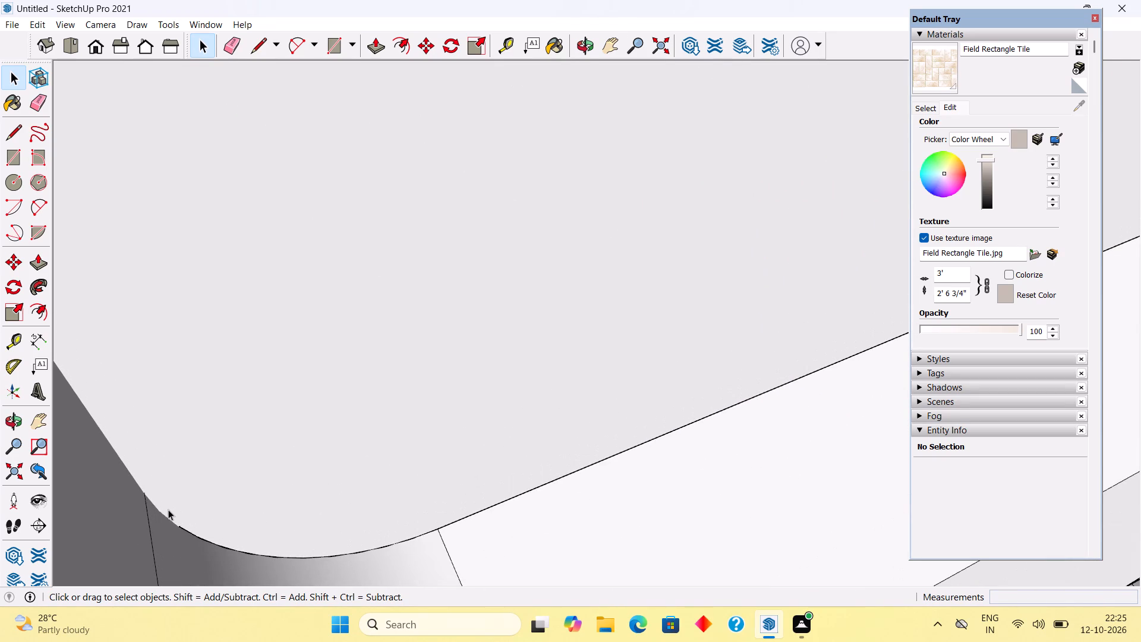
key("l")
left_click(146, 488)
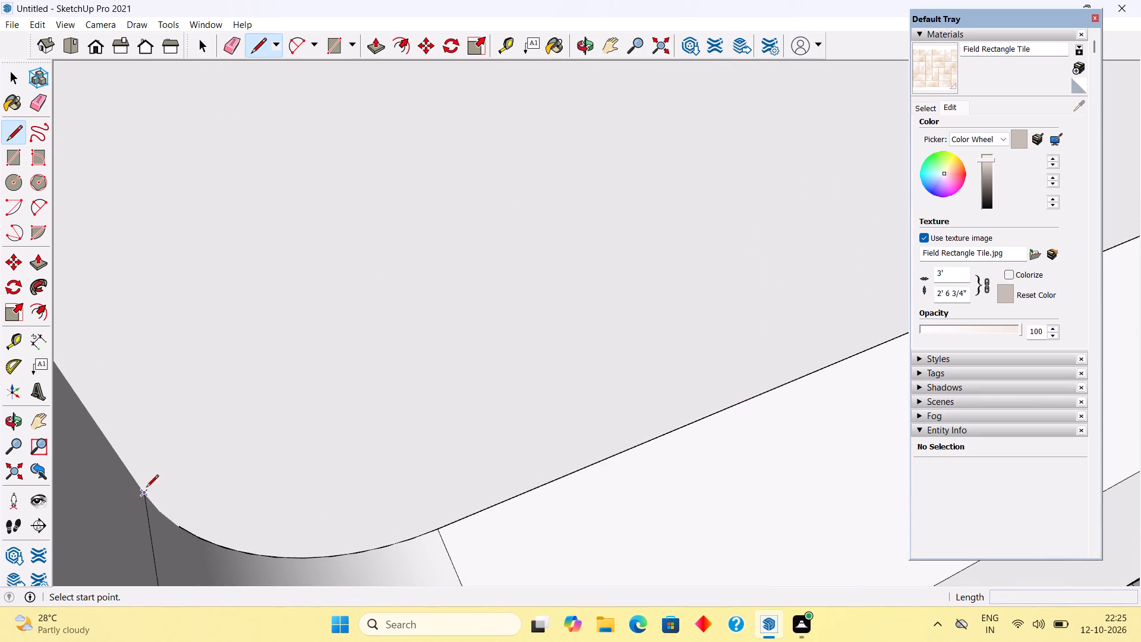
scroll(145, 459, "down", 20)
scroll(145, 459, "down", 14)
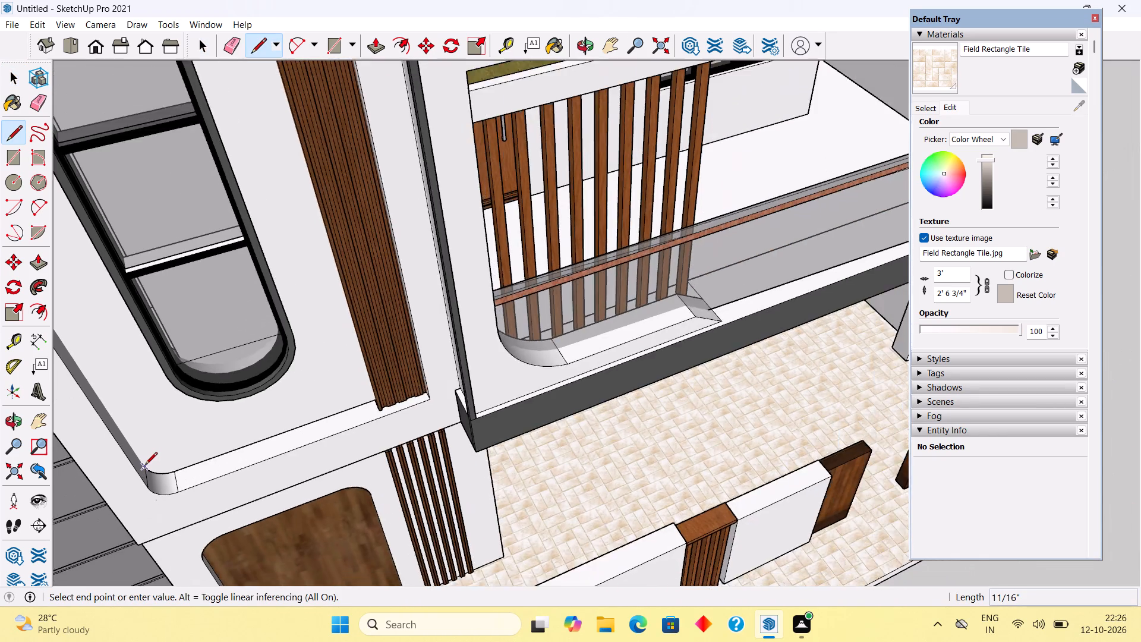
scroll(145, 465, "down", 19)
middle_click_drag(131, 429, 43, 398)
scroll(251, 306, "up", 2)
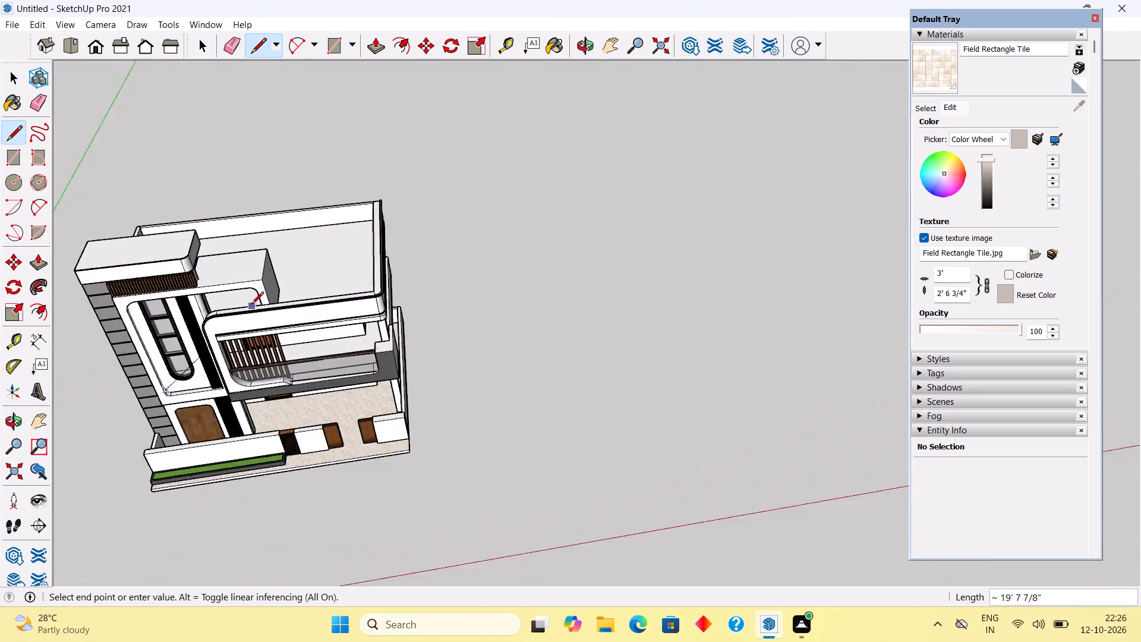
scroll(251, 305, "up", 5)
scroll(168, 302, "down", 5)
scroll(112, 328, "down", 4)
scroll(39, 351, "up", 5)
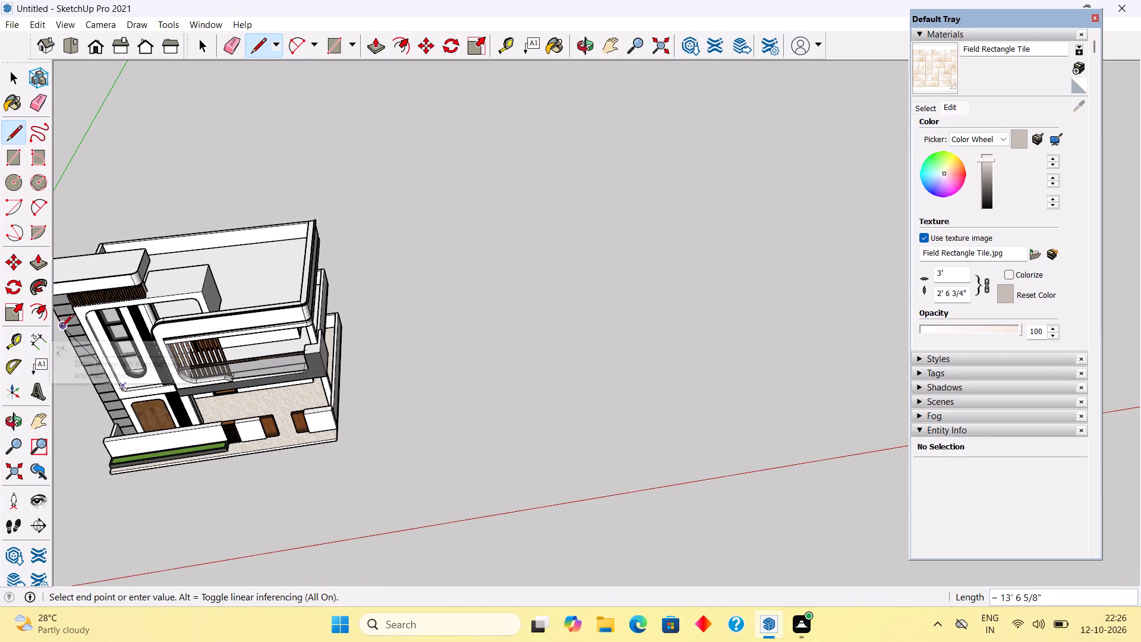
scroll(62, 327, "up", 20)
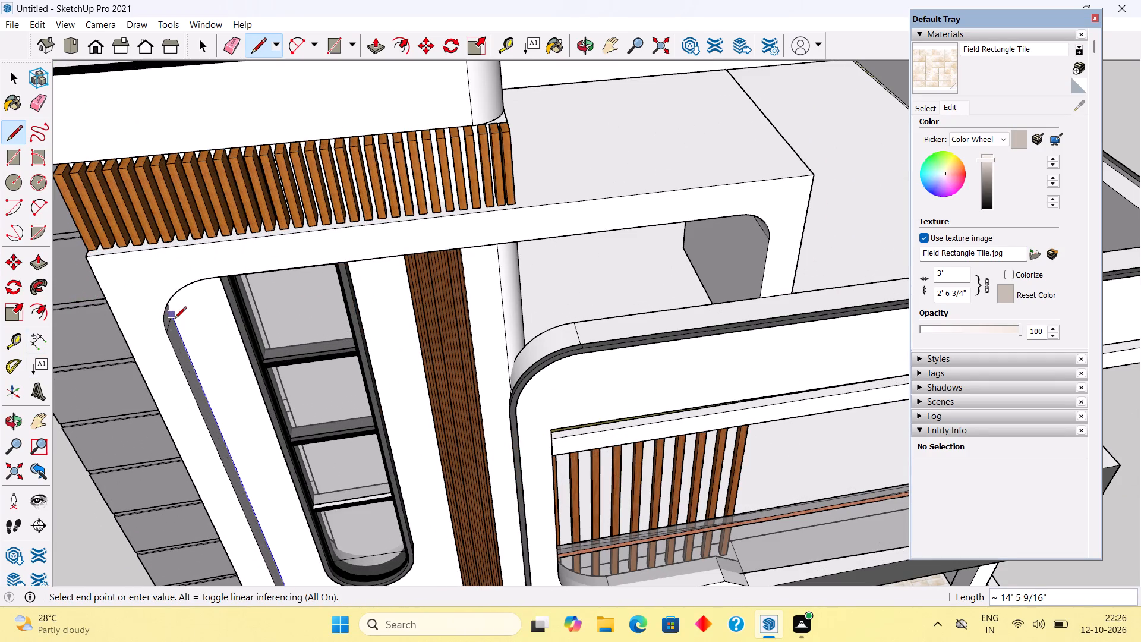
left_click(175, 320)
key("space")
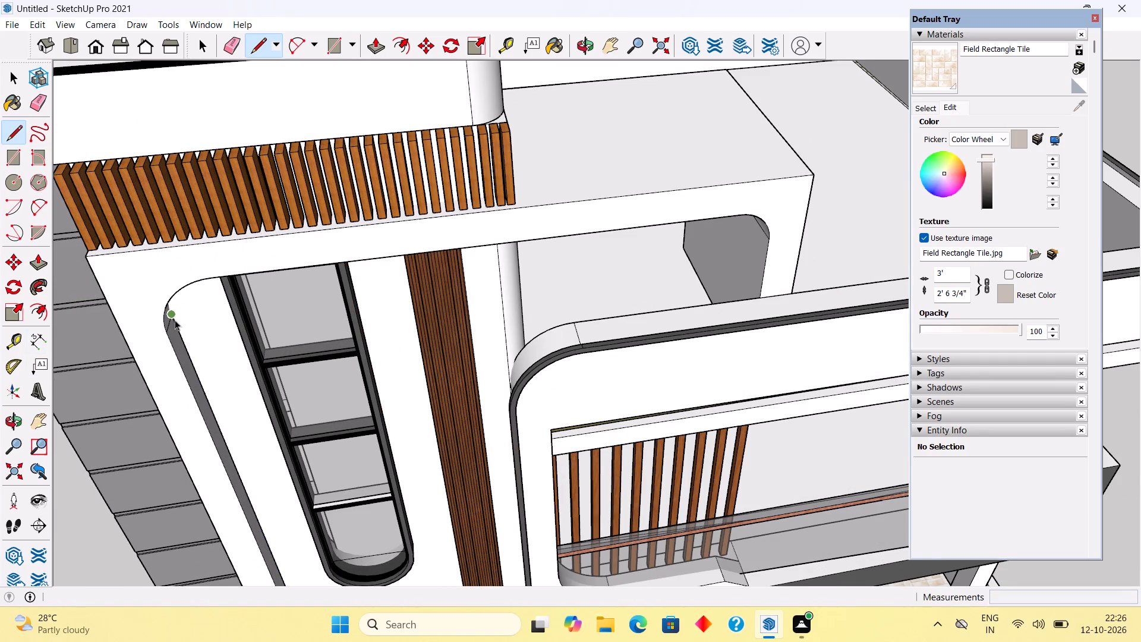
Add a line about 1 3/4" long on the recess's lower rounded corner, bridging the vertical back edge and the existing arc.
scroll(175, 319, "down", 12)
middle_click_drag(426, 495, 408, 439)
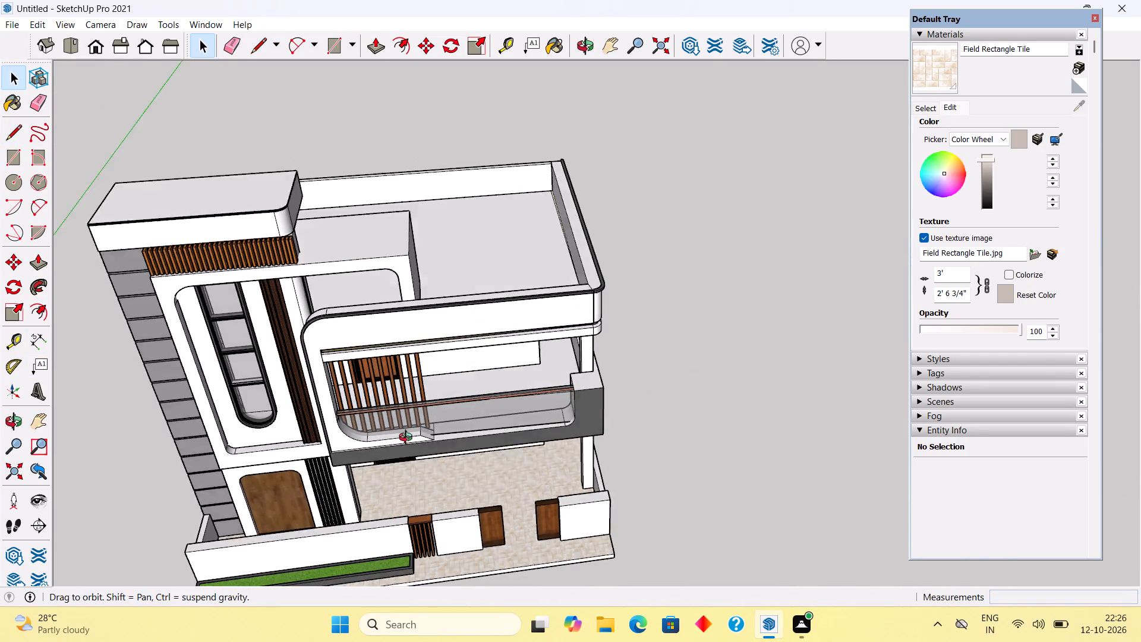
middle_click_drag(408, 439, 402, 376)
scroll(402, 376, "down", 5)
scroll(282, 482, "up", 5)
middle_click_drag(238, 480, 167, 469)
scroll(167, 469, "up", 3)
scroll(358, 260, "up", 6)
scroll(355, 351, "up", 16)
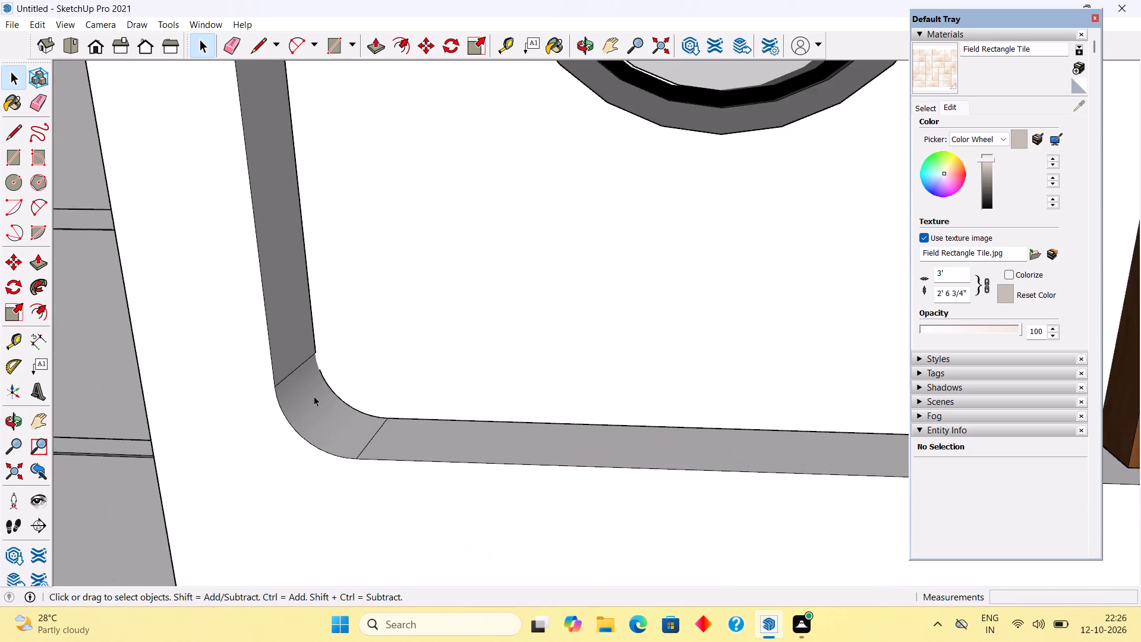
scroll(314, 396, "up", 14)
scroll(324, 259, "up", 11)
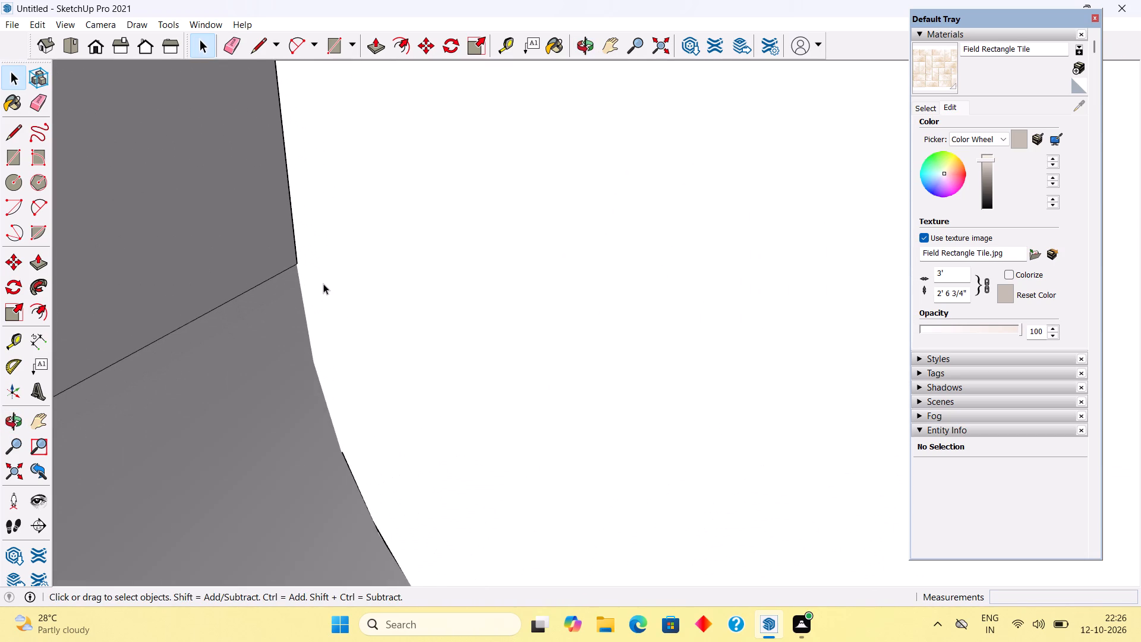
key("l")
left_click(300, 265)
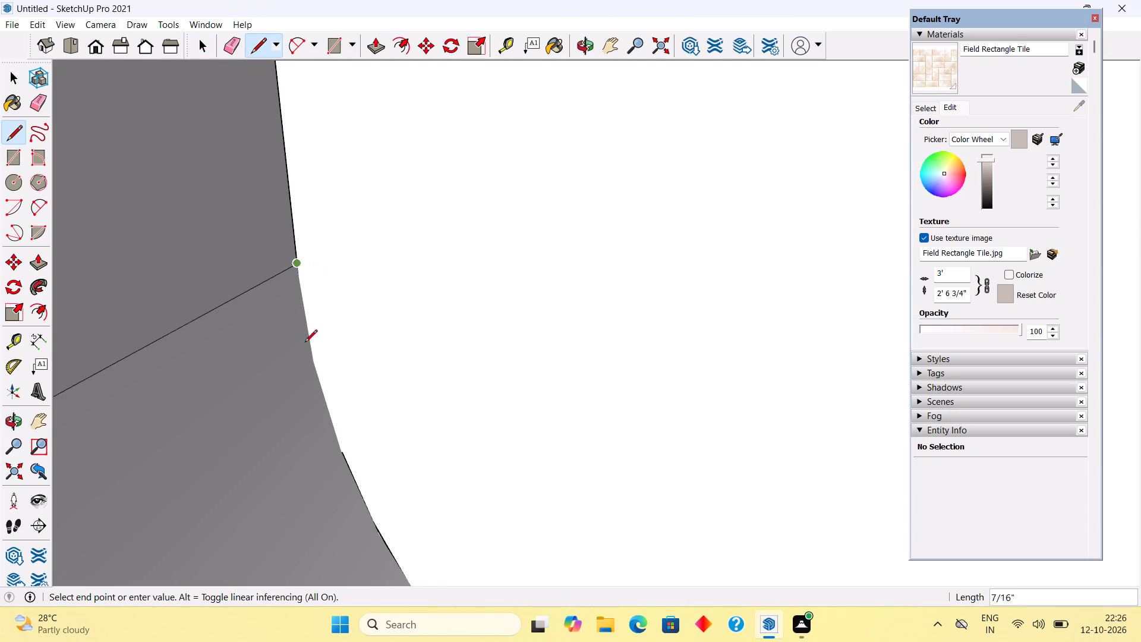
left_click(339, 452)
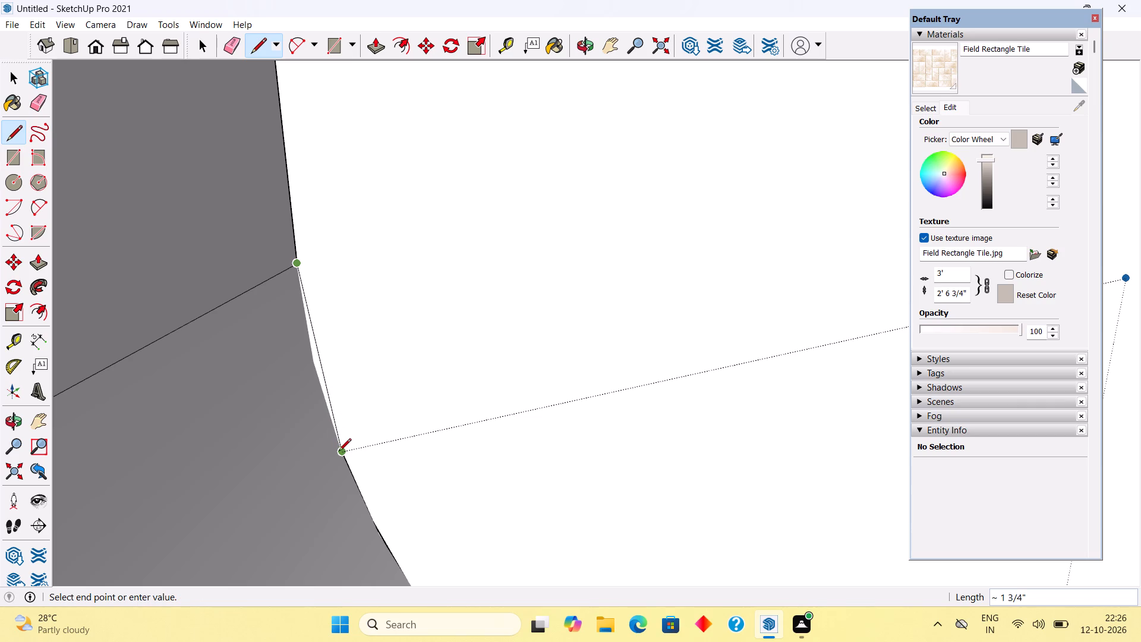
left_click(339, 452)
key("space")
Trace the window recess's upper rounded back corner with a two-point arc bulging about 5 1/4".
scroll(339, 451, "down", 12)
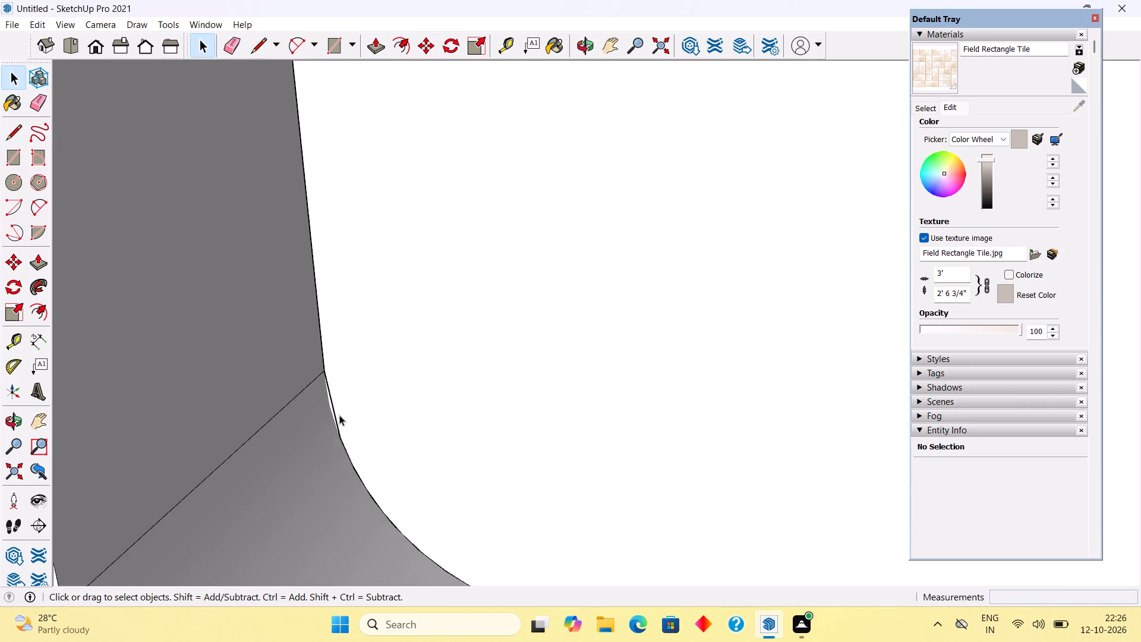
scroll(339, 415, "down", 20)
scroll(339, 415, "down", 10)
scroll(346, 467, "down", 6)
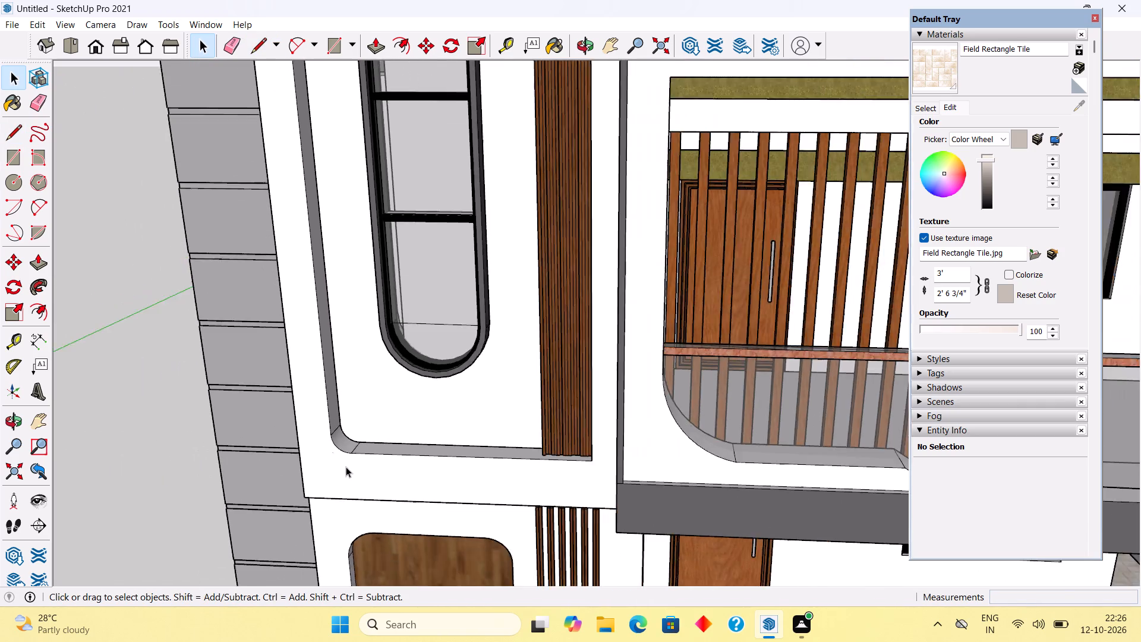
scroll(346, 452, "down", 11)
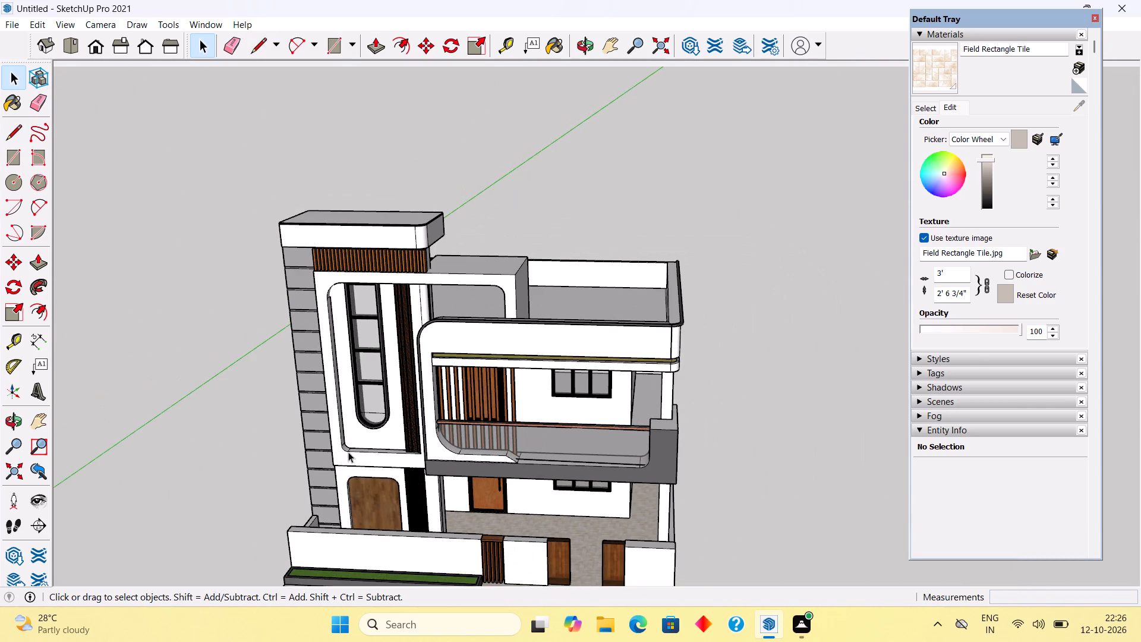
middle_click_drag(342, 446, 348, 281)
scroll(341, 274, "up", 13)
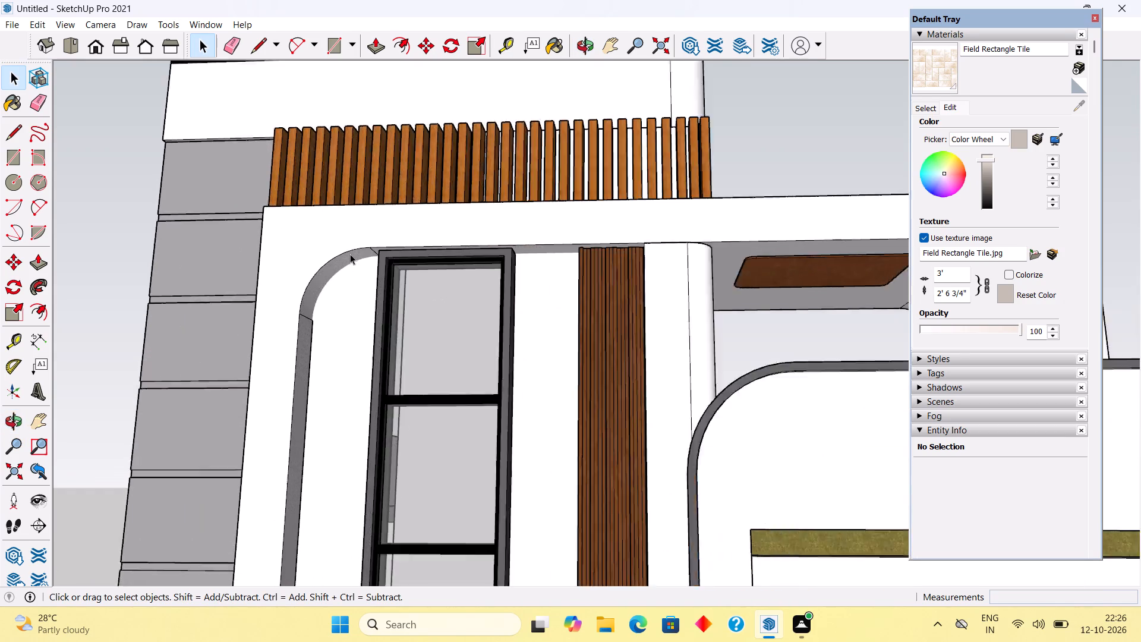
scroll(350, 254, "up", 12)
middle_click_drag(375, 241, 408, 200)
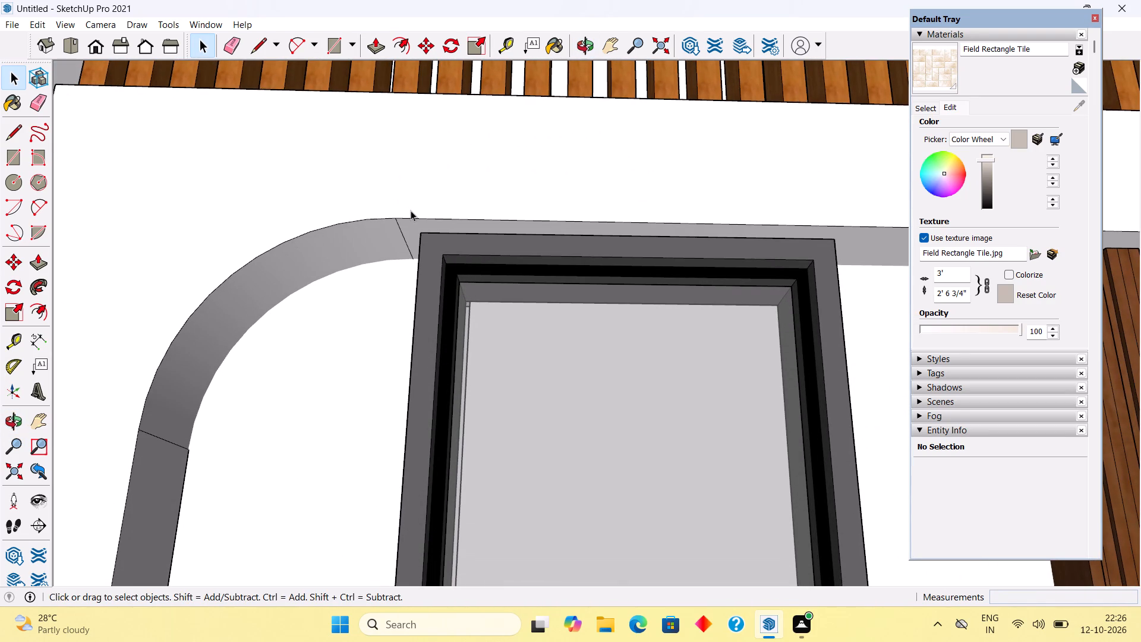
key("a")
left_click(196, 448)
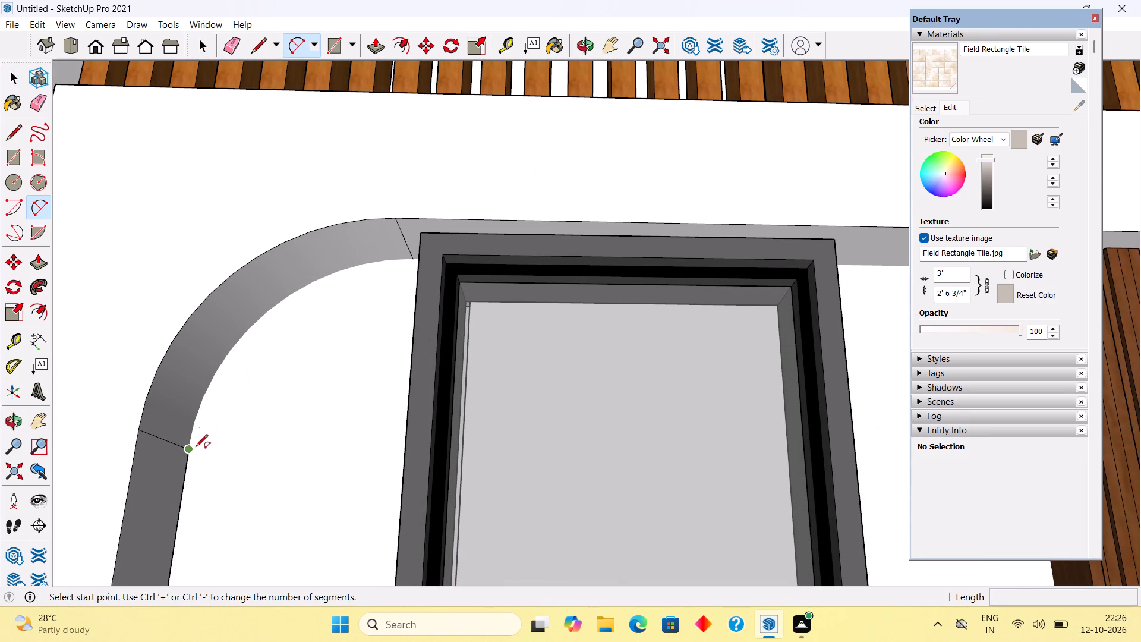
left_click(414, 259)
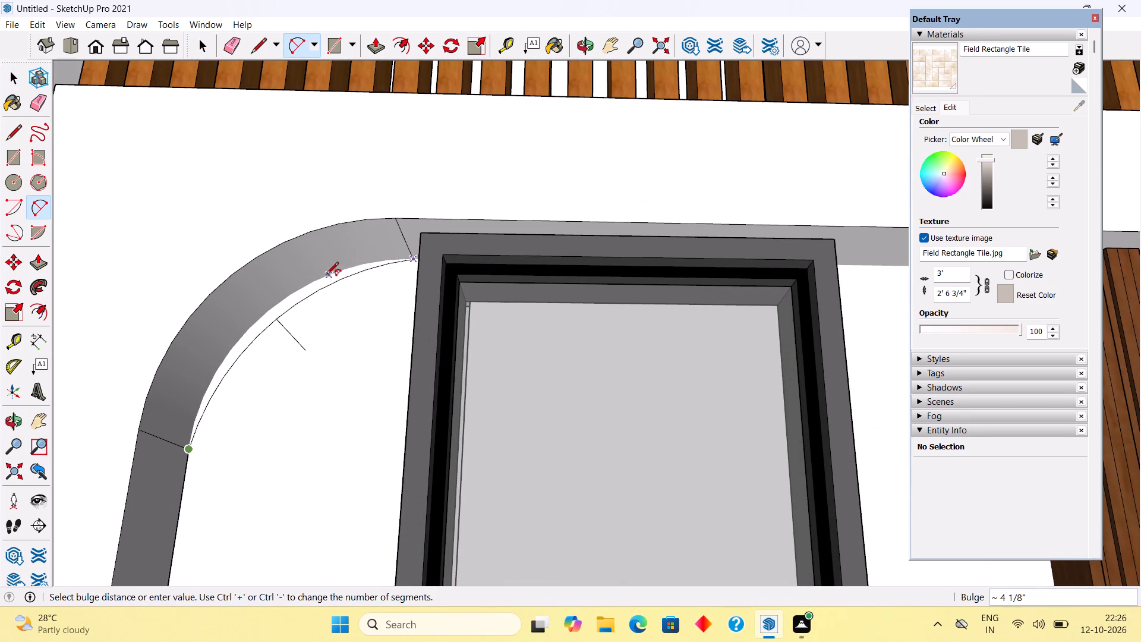
left_click(299, 288)
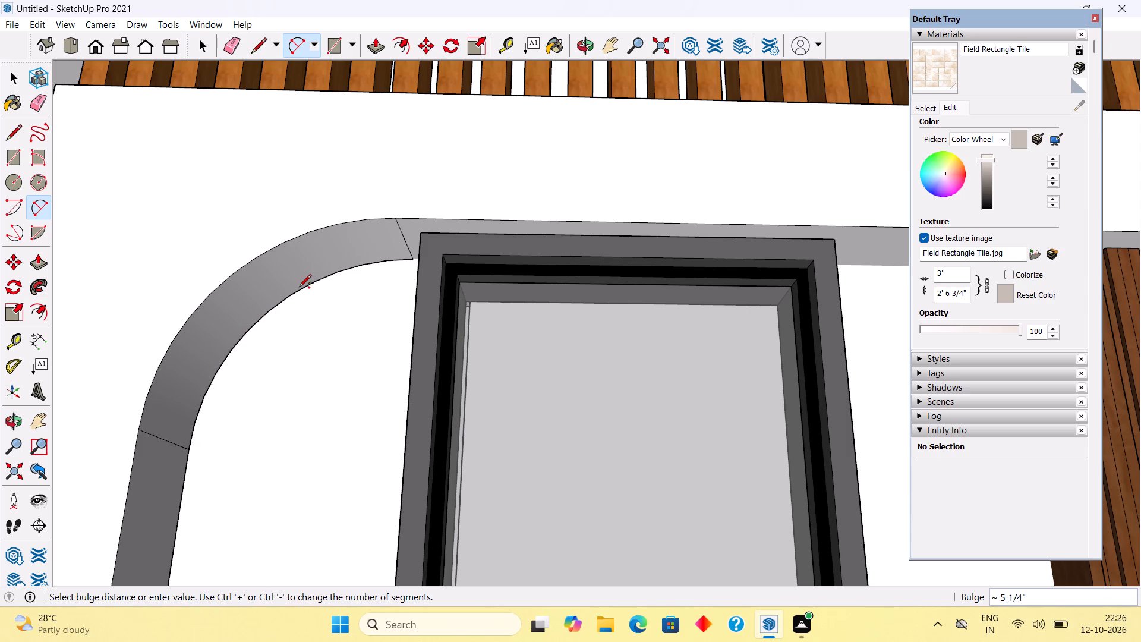
key("space")
Review the house from the front and the balcony corner, and the side wall beside the planter.
scroll(299, 288, "down", 12)
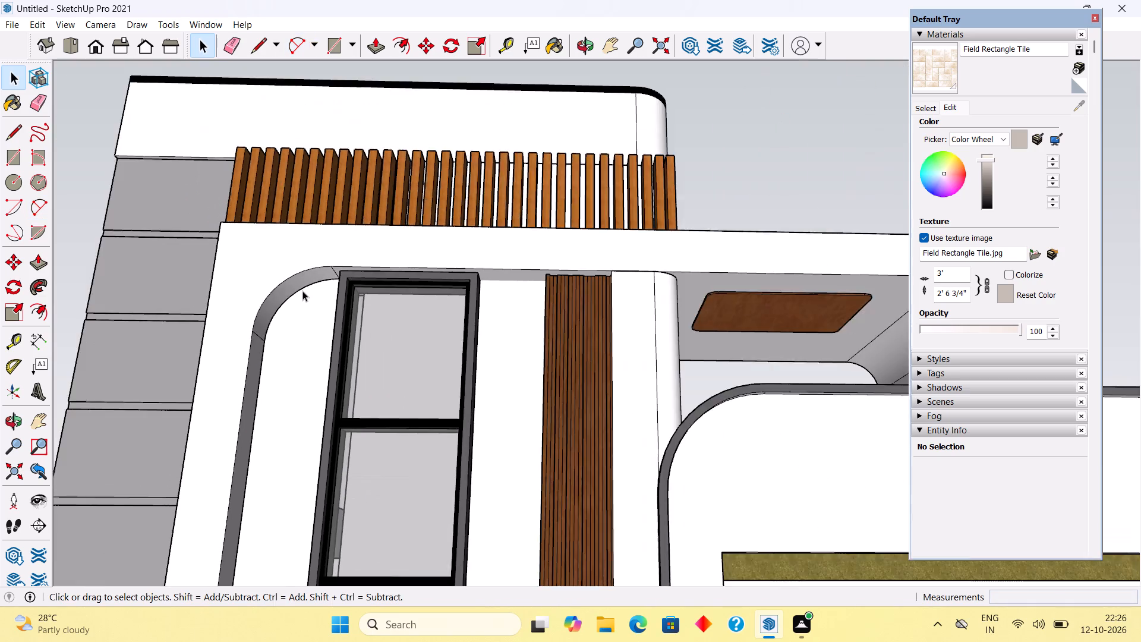
scroll(302, 291, "down", 16)
middle_click_drag(360, 275, 387, 448)
scroll(379, 420, "down", 2)
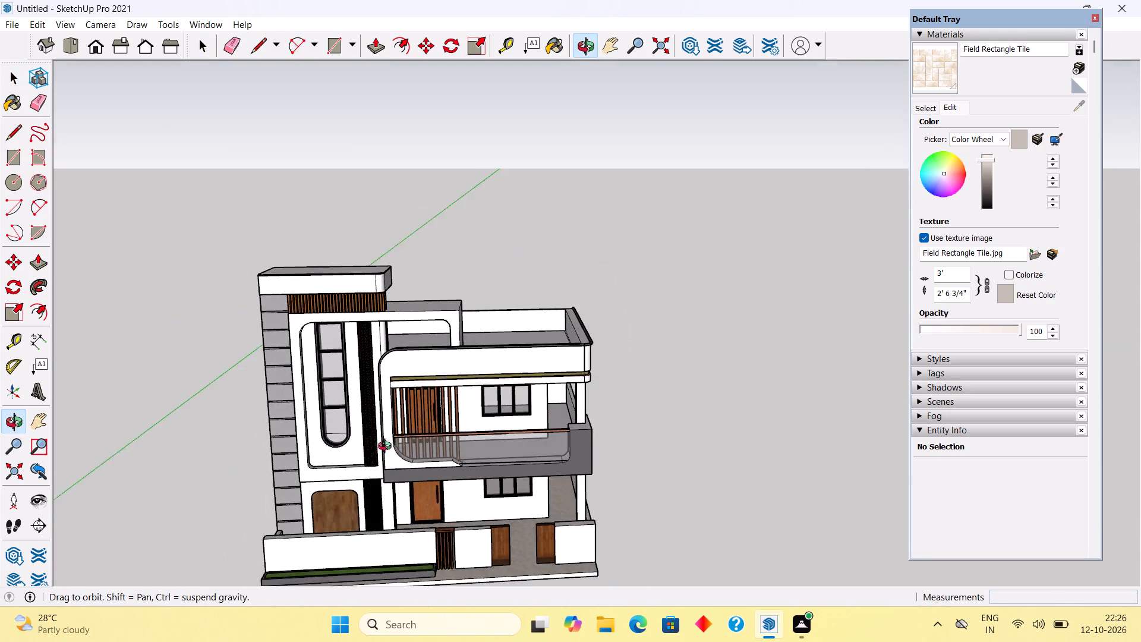
scroll(387, 448, "down", 1)
middle_click_drag(387, 448, 389, 453)
scroll(509, 341, "up", 6)
scroll(494, 346, "down", 10)
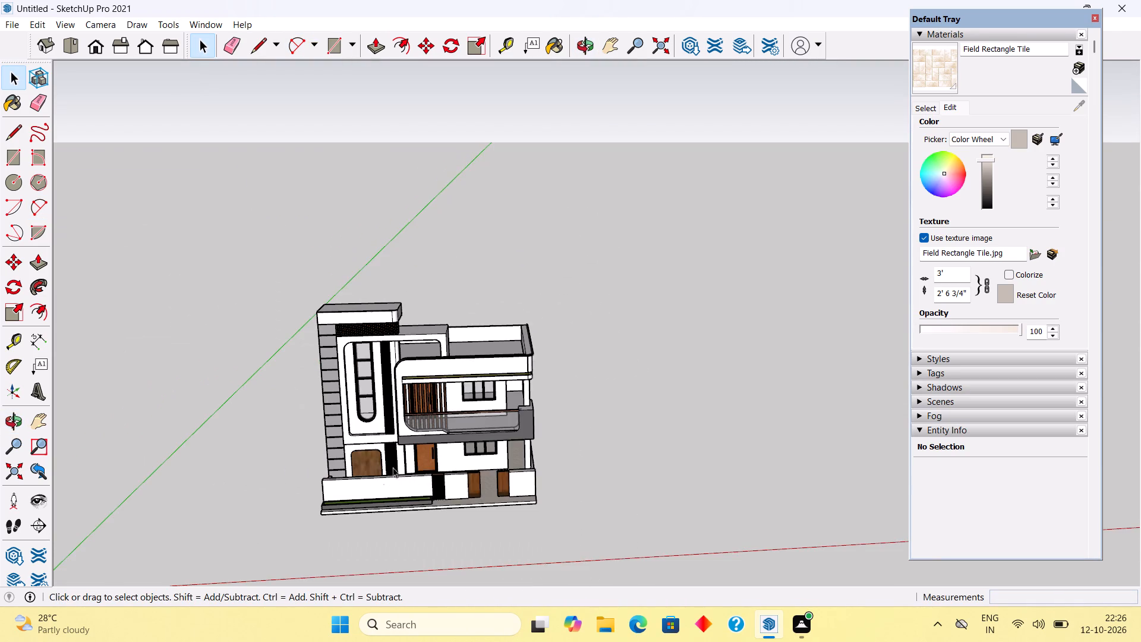
scroll(362, 499, "up", 11)
middle_click_drag(326, 502, 86, 612)
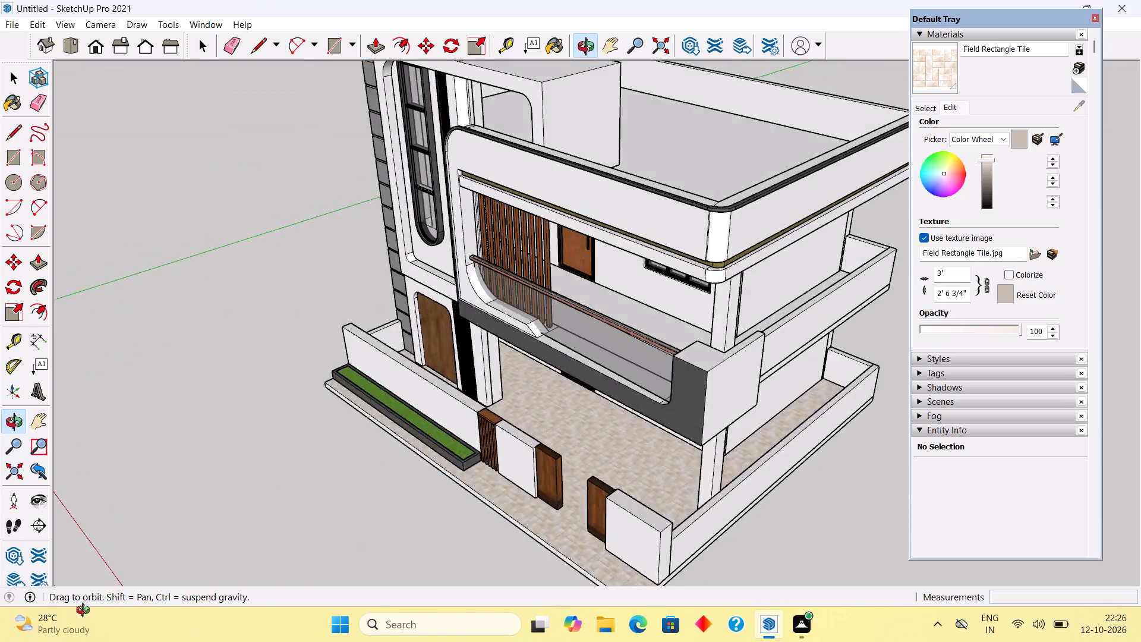
middle_click_drag(86, 612, 726, 448)
scroll(616, 505, "up", 5)
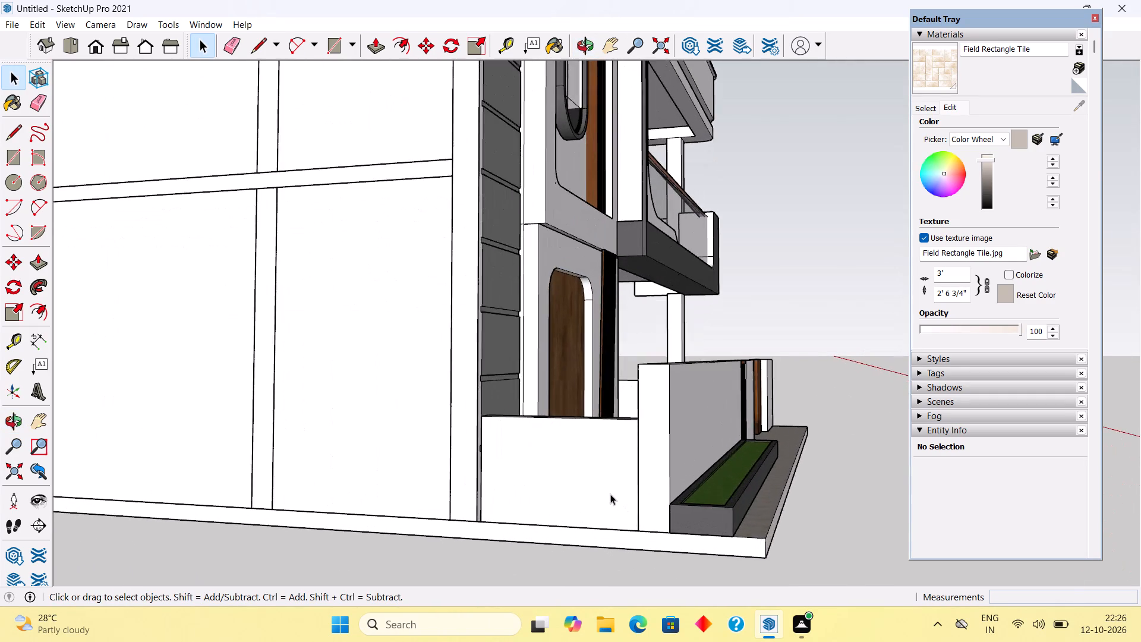
scroll(609, 493, "up", 1)
scroll(531, 500, "up", 1)
middle_click_drag(531, 500, 551, 582)
scroll(550, 460, "down", 6)
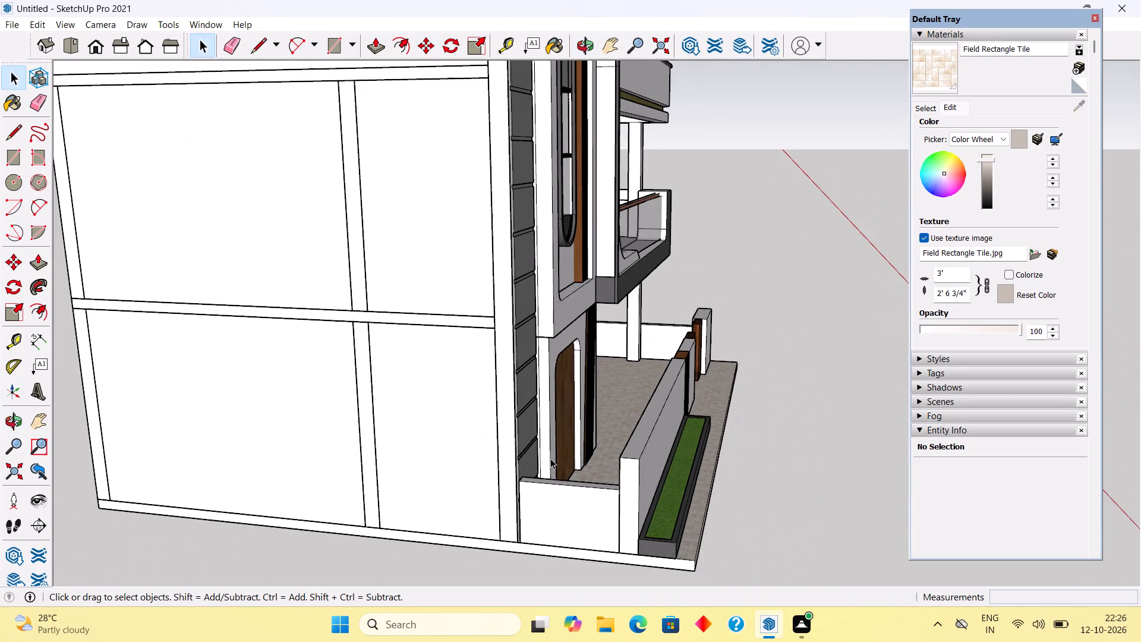
Select the low side compound wall near the planter and examine its joint with the house's side wall close up.
scroll(635, 564, "up", 10)
left_click(503, 514)
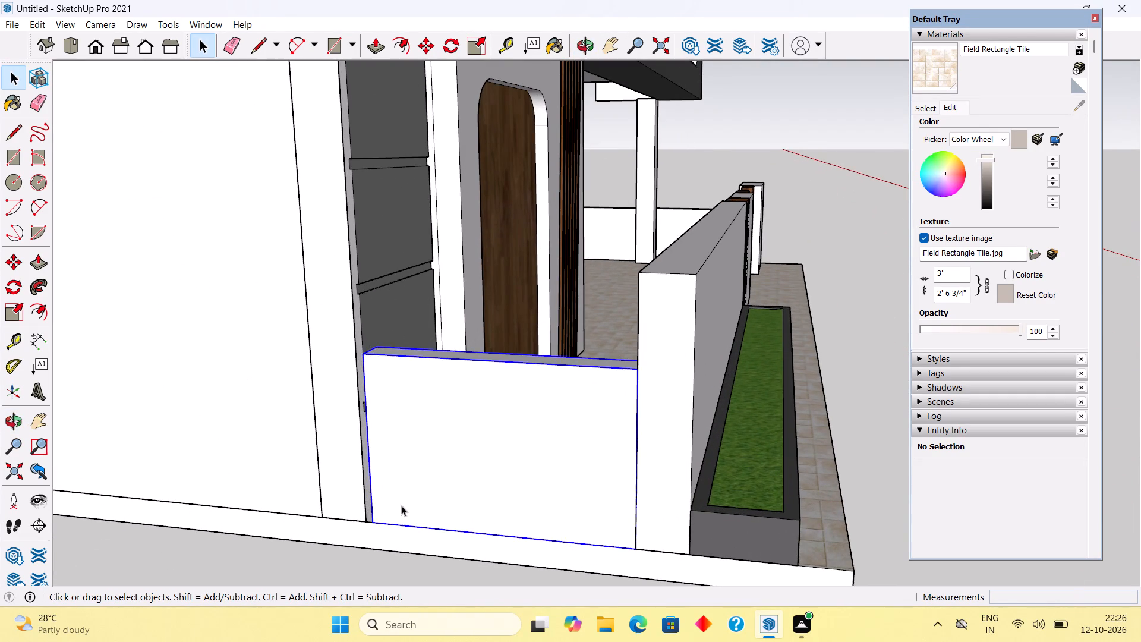
scroll(399, 505, "up", 5)
middle_click_drag(371, 485, 560, 453)
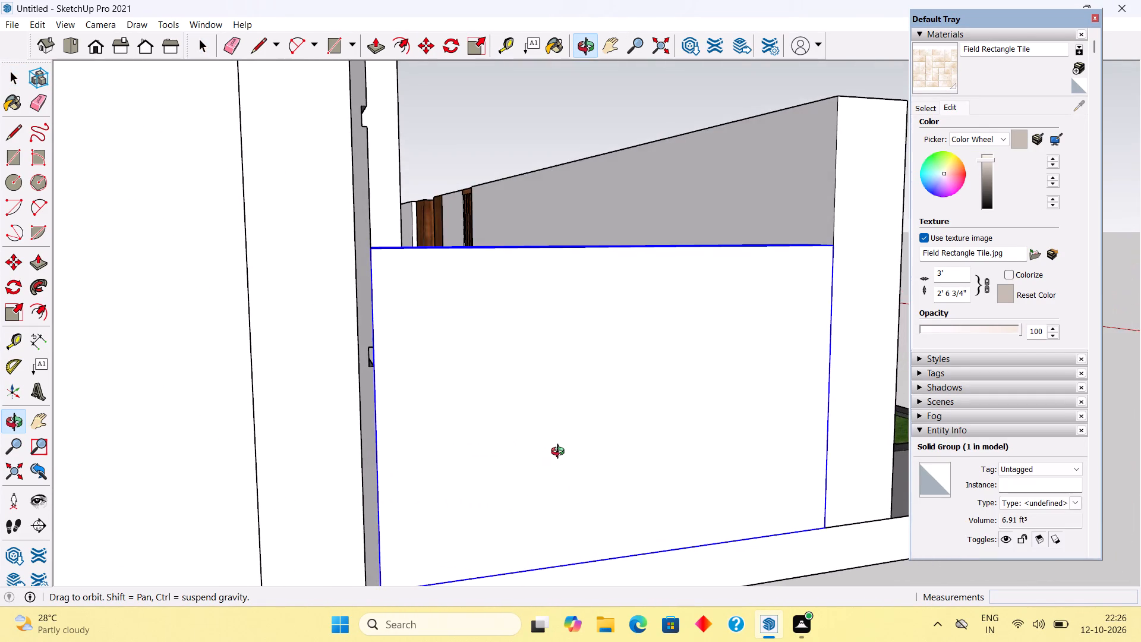
middle_click_drag(560, 453, 224, 502)
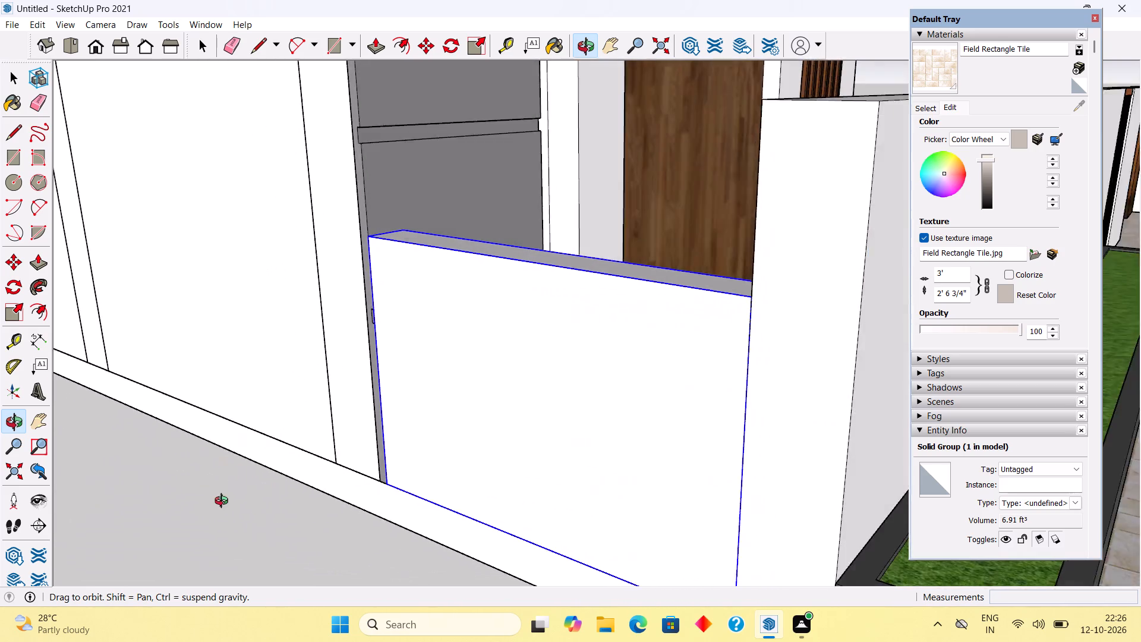
middle_click_drag(224, 502, 86, 496)
left_click(250, 477)
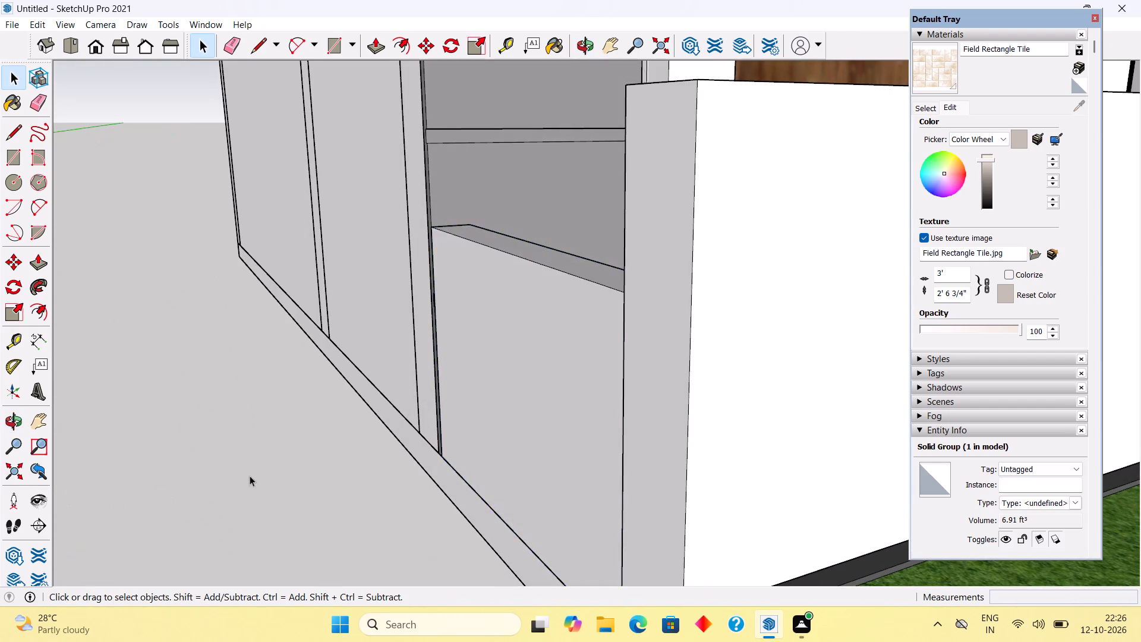
scroll(266, 450, "down", 12)
scroll(325, 473, "up", 5)
scroll(338, 408, "up", 9)
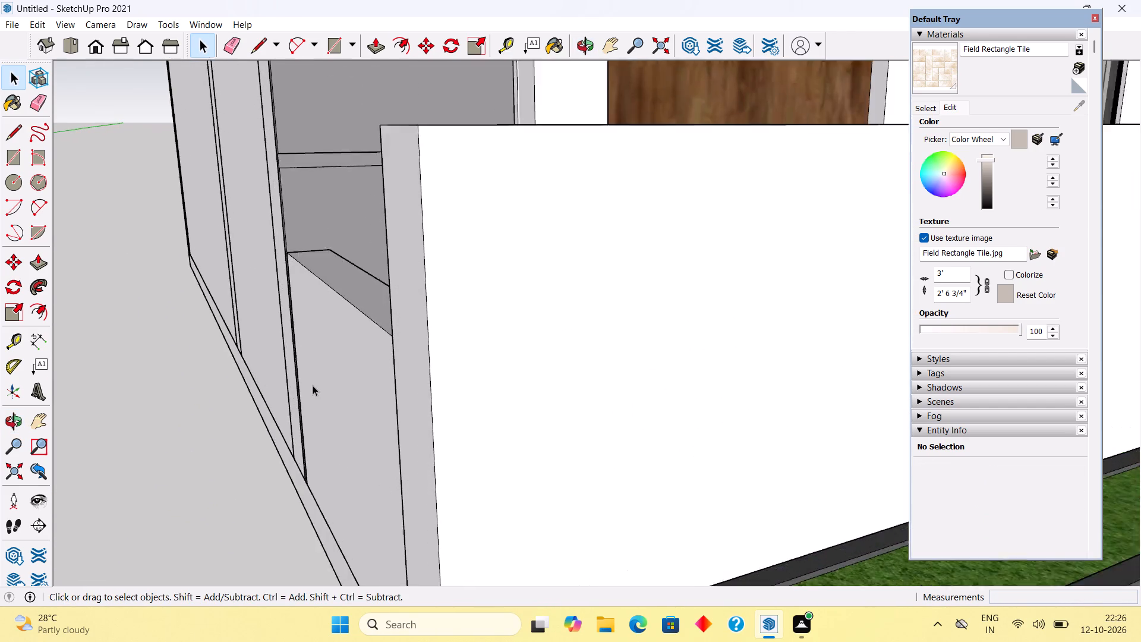
scroll(313, 385, "up", 17)
left_click(306, 411)
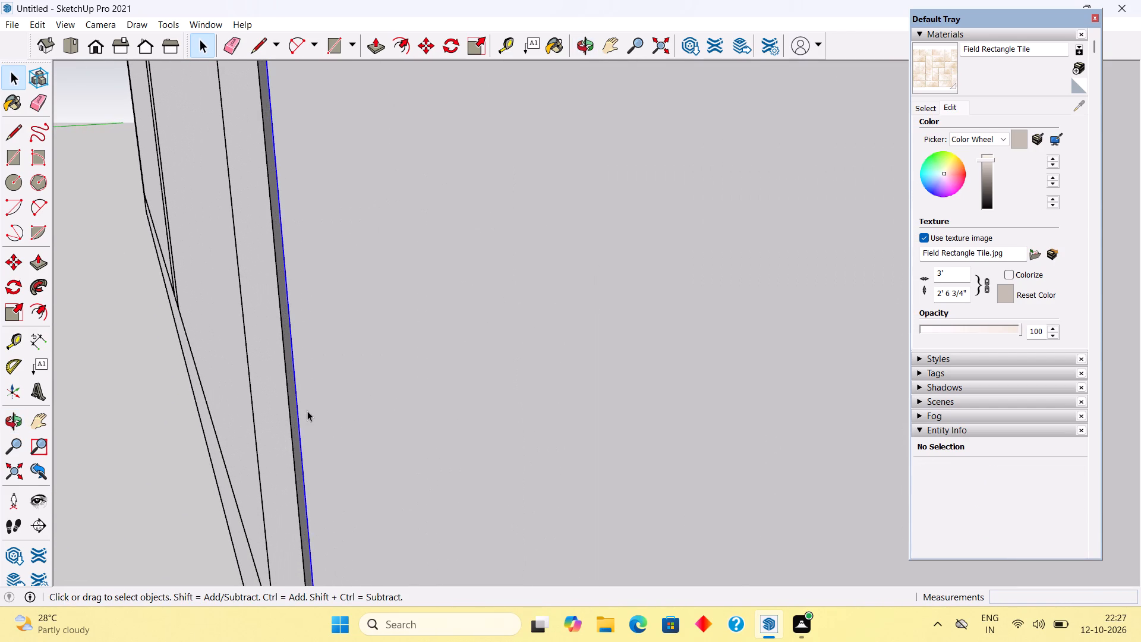
scroll(308, 411, "up", 5)
scroll(304, 411, "down", 17)
scroll(295, 426, "down", 6)
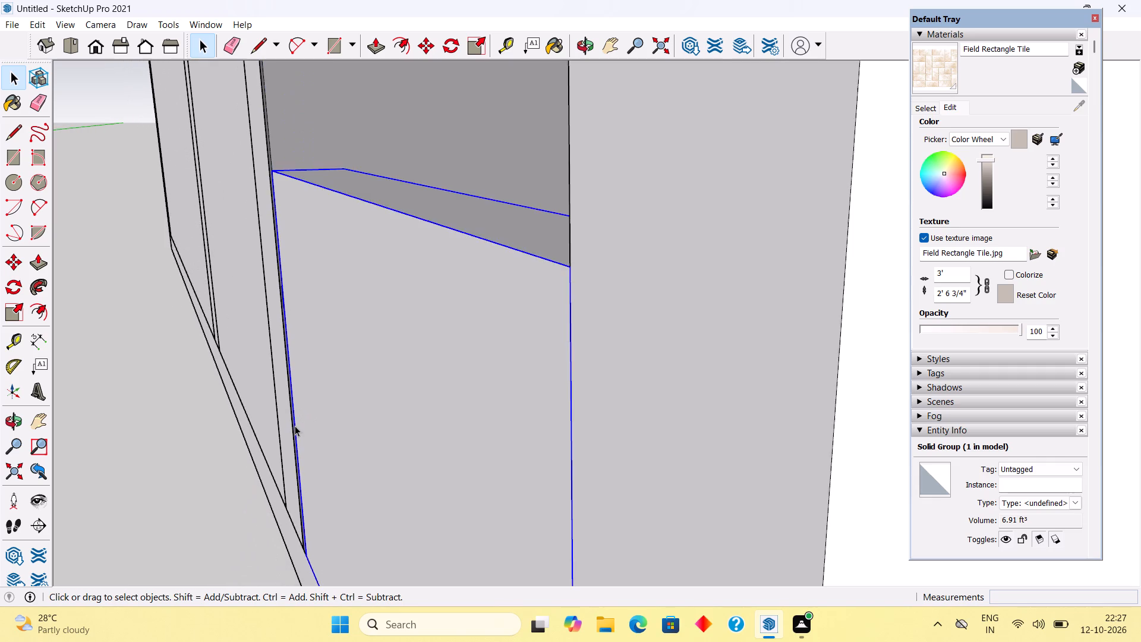
scroll(295, 426, "down", 2)
scroll(296, 511, "up", 11)
scroll(383, 371, "down", 3)
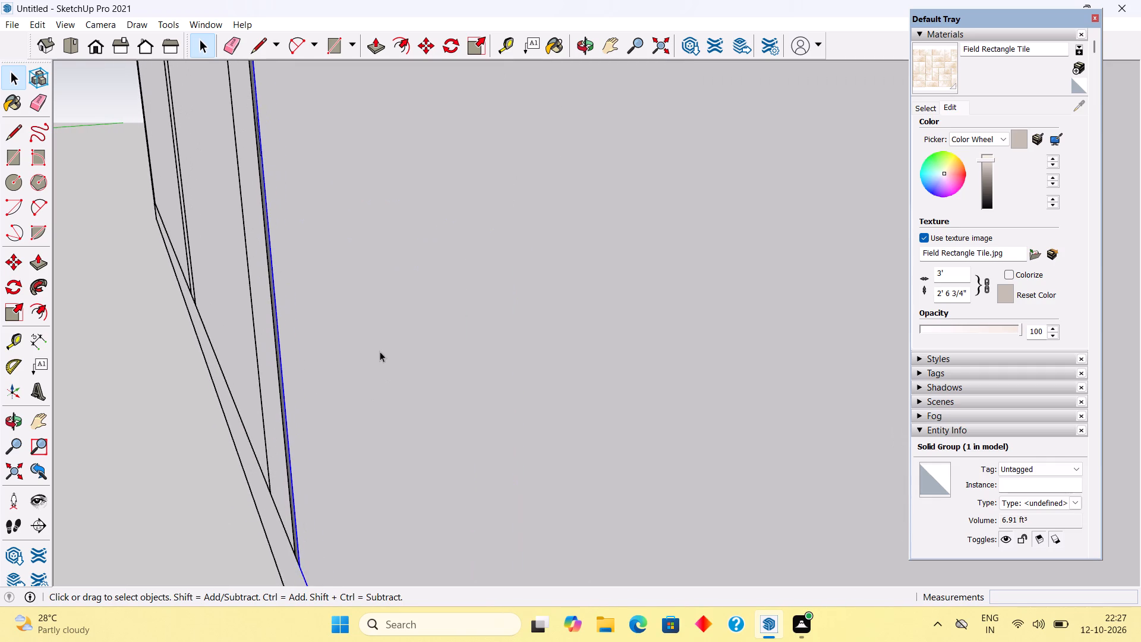
scroll(380, 351, "down", 6)
scroll(566, 195, "down", 4)
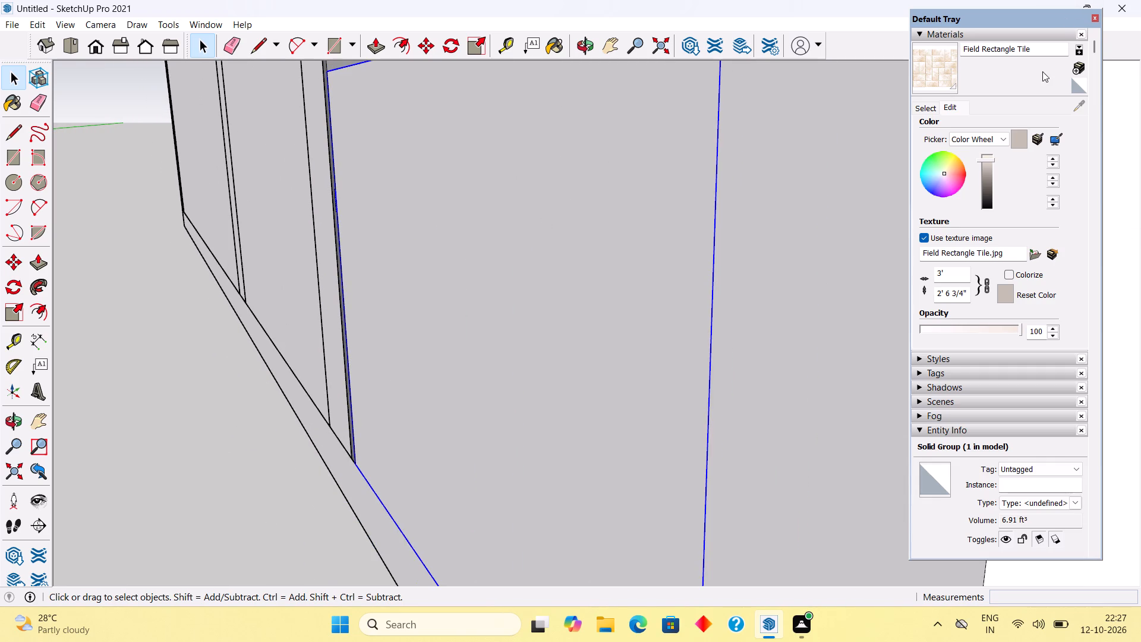
Inspect the base of the low side compound wall where it meets the house's side wall, and clear the selection.
middle_click_drag(339, 440, 646, 396)
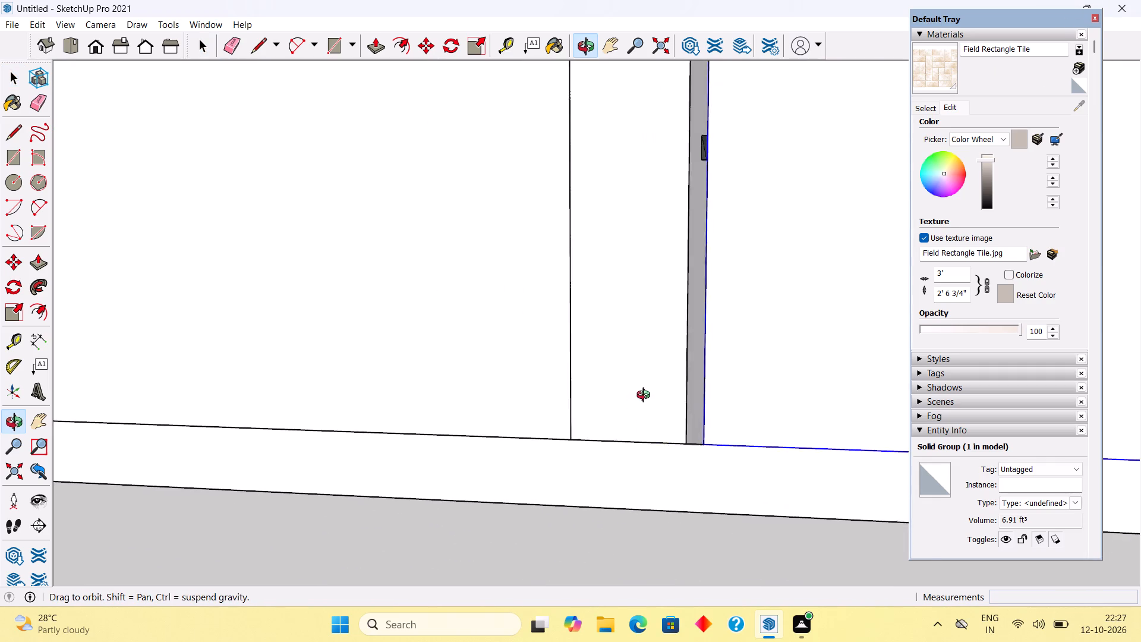
middle_click_drag(646, 396, 652, 436)
scroll(755, 459, "up", 5)
scroll(679, 509, "up", 17)
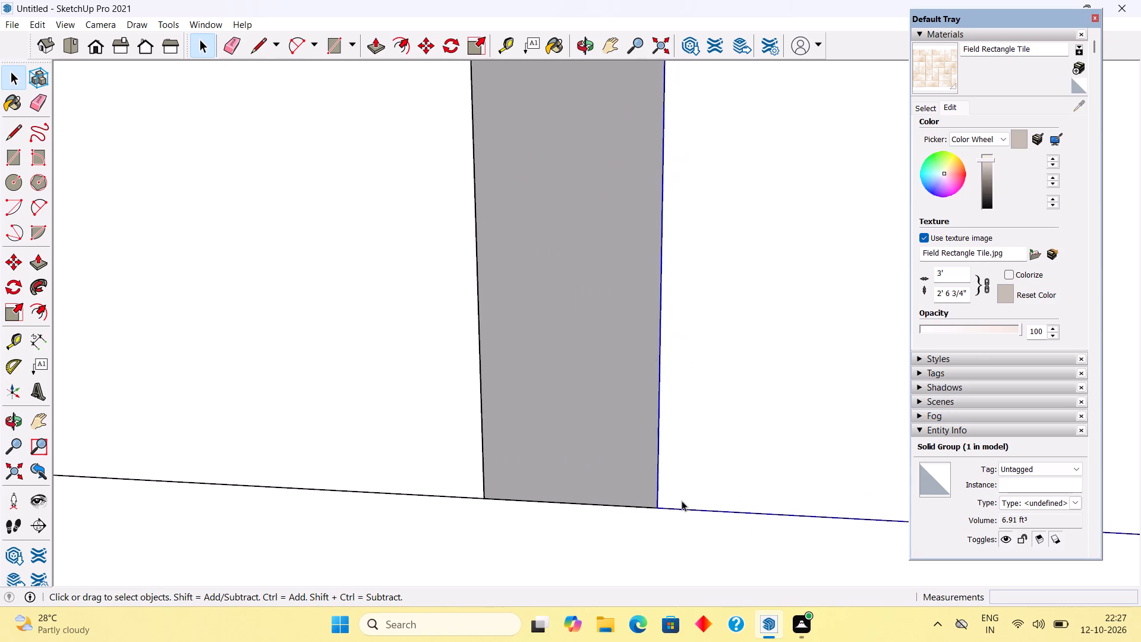
scroll(682, 501, "up", 14)
middle_click_drag(707, 506, 550, 510)
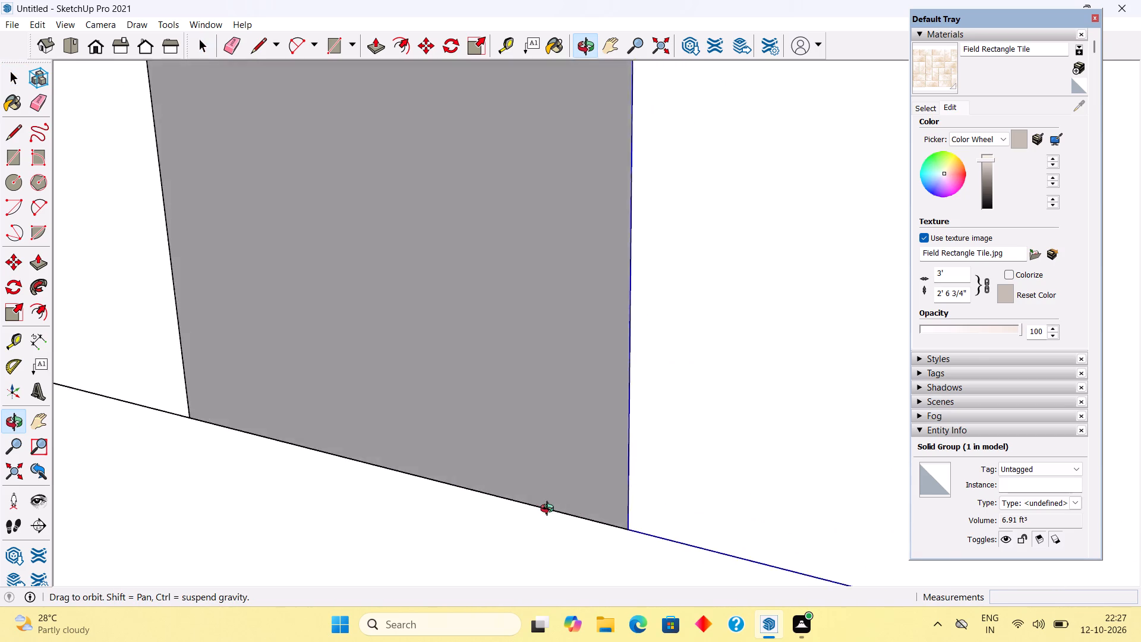
middle_click_drag(550, 510, 423, 443)
scroll(423, 443, "down", 15)
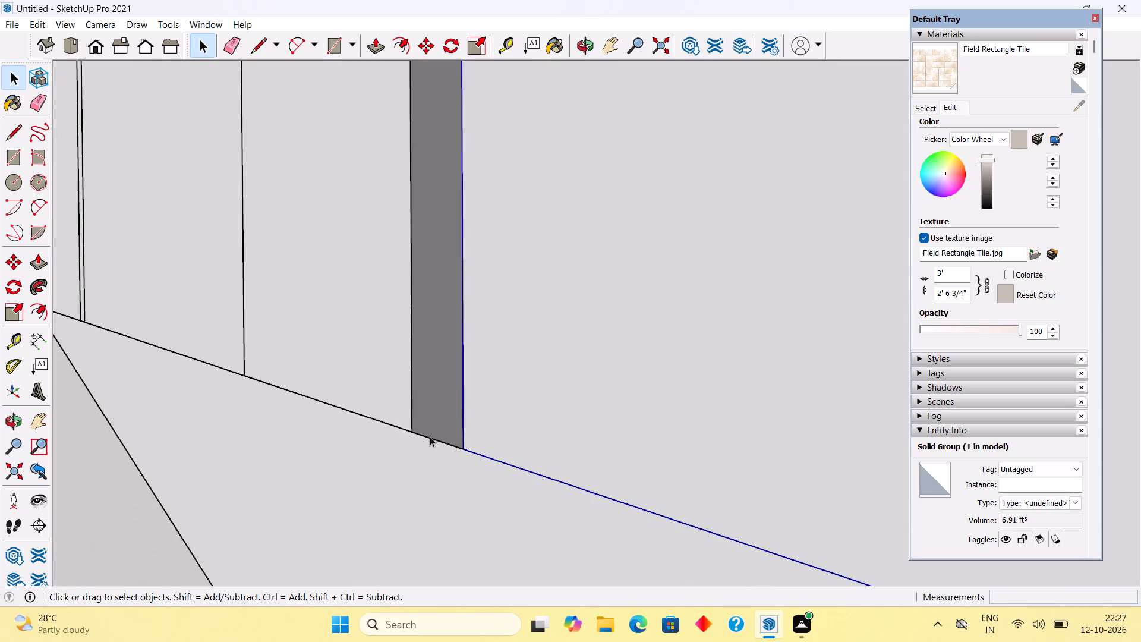
scroll(430, 436, "down", 20)
scroll(430, 436, "down", 9)
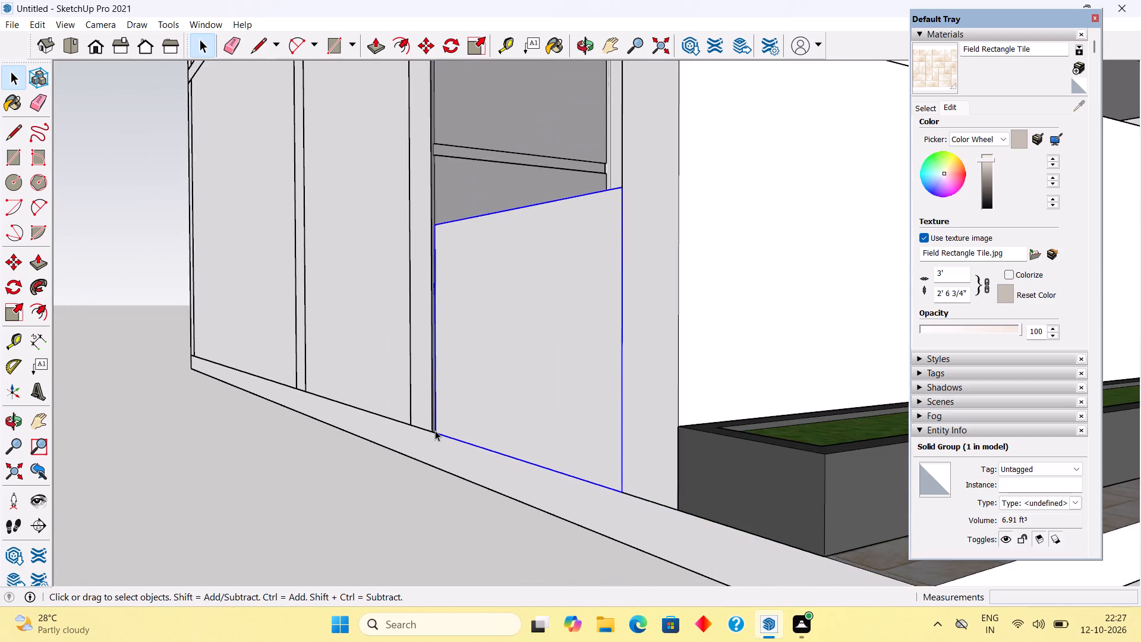
scroll(435, 430, "down", 2)
left_click(298, 587)
left_click(309, 558)
Review the whole house from the front, including the compound wall and planter.
scroll(329, 535, "down", 3)
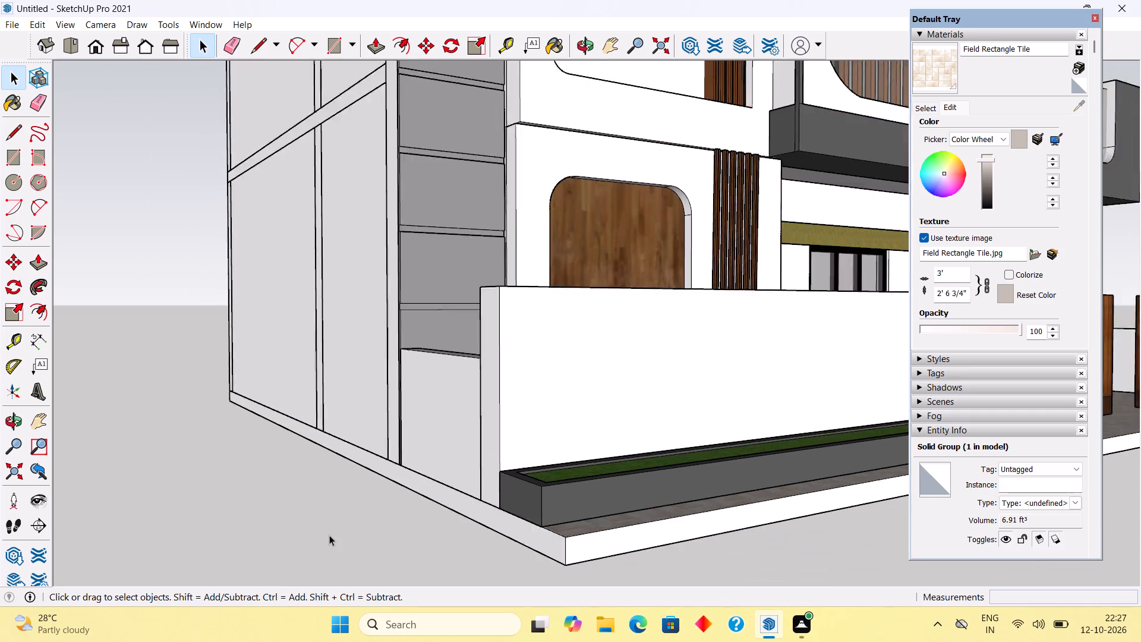
scroll(329, 535, "down", 10)
middle_click_drag(705, 514, 522, 511)
scroll(546, 512, "down", 5)
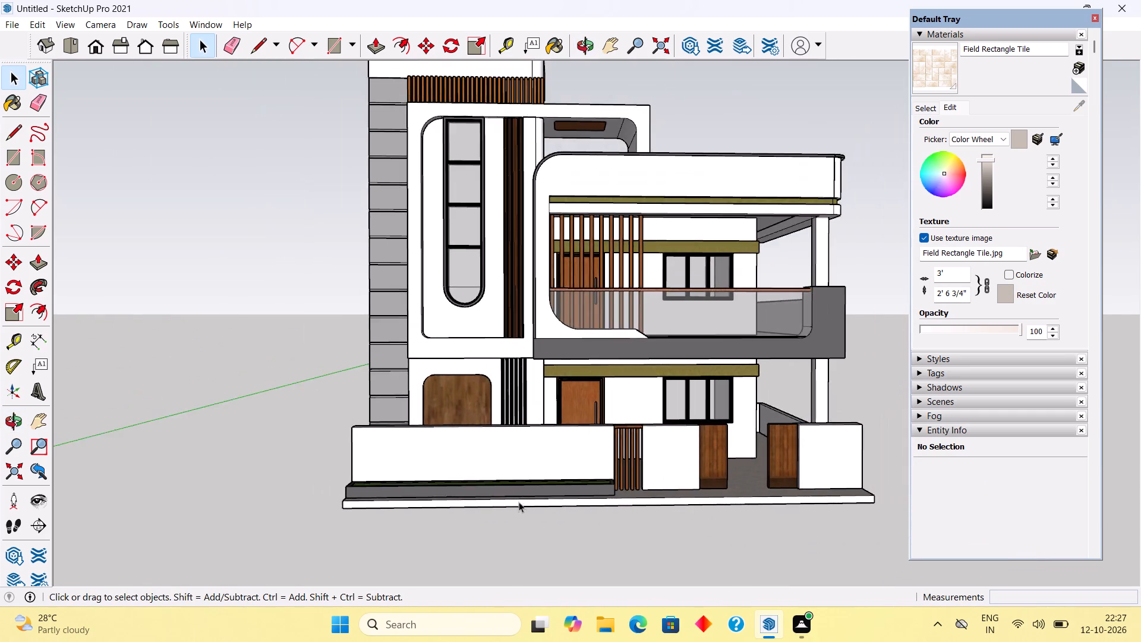
scroll(519, 499, "down", 3)
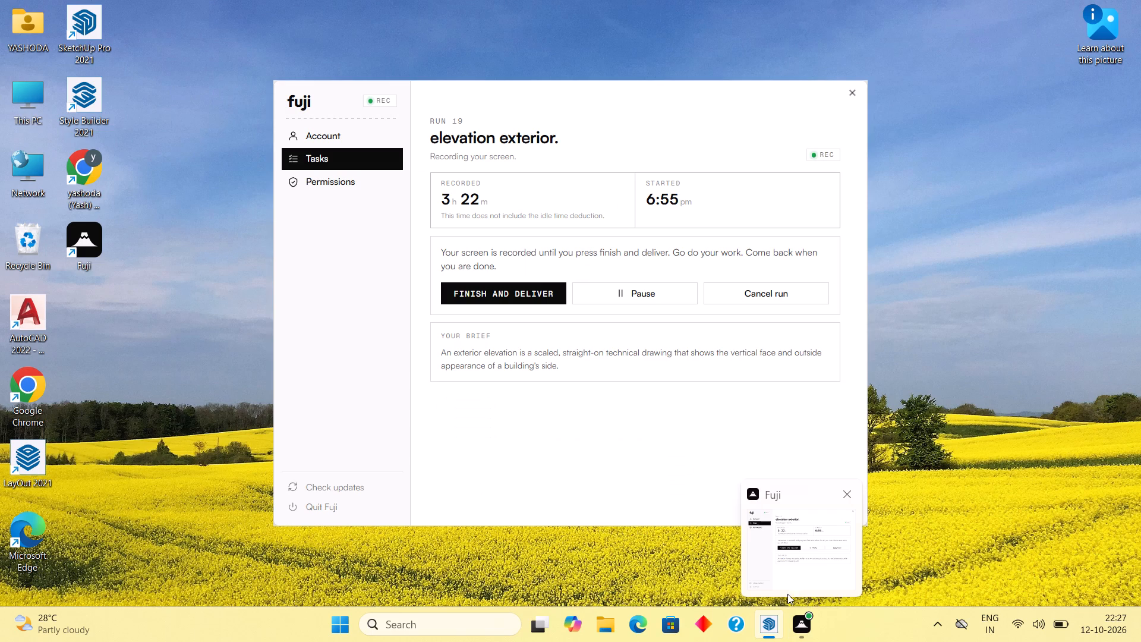
scroll(588, 418, "down", 6)
scroll(335, 208, "up", 4)
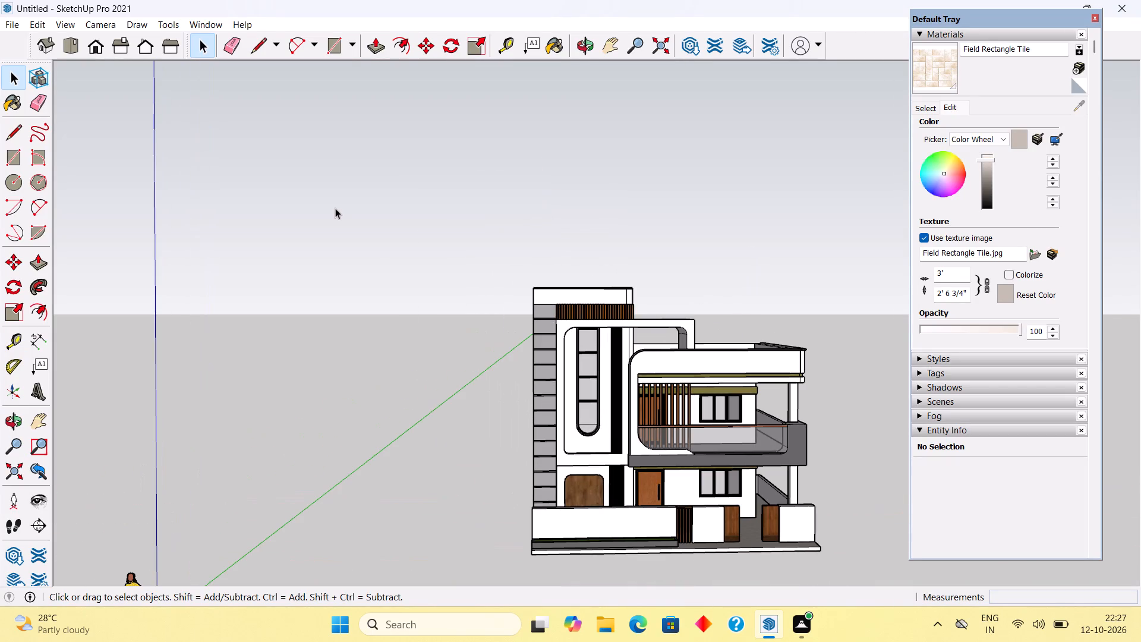
Save the model as a SketchUp file named "elevation 9" in the Downloads folder.
left_click(10, 20)
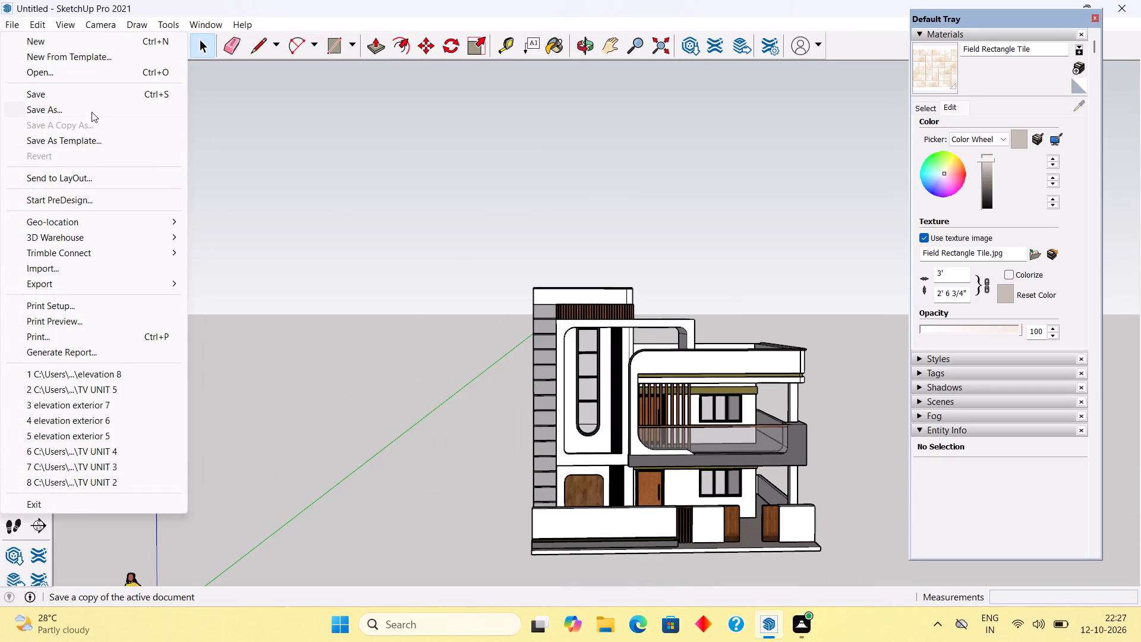
left_click(92, 112)
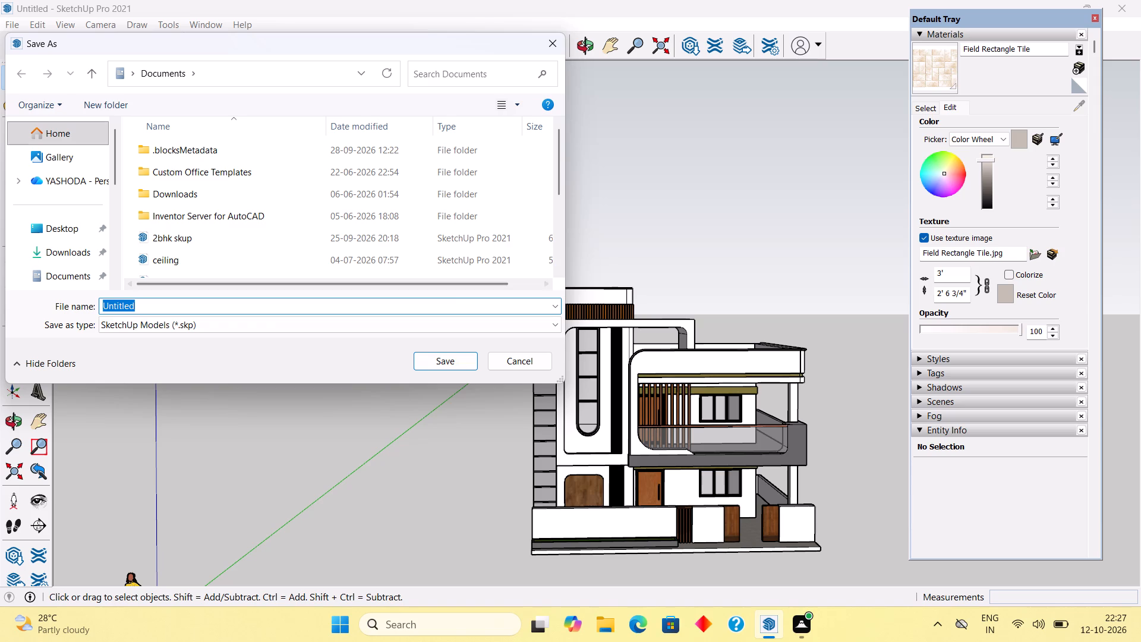
left_click(80, 249)
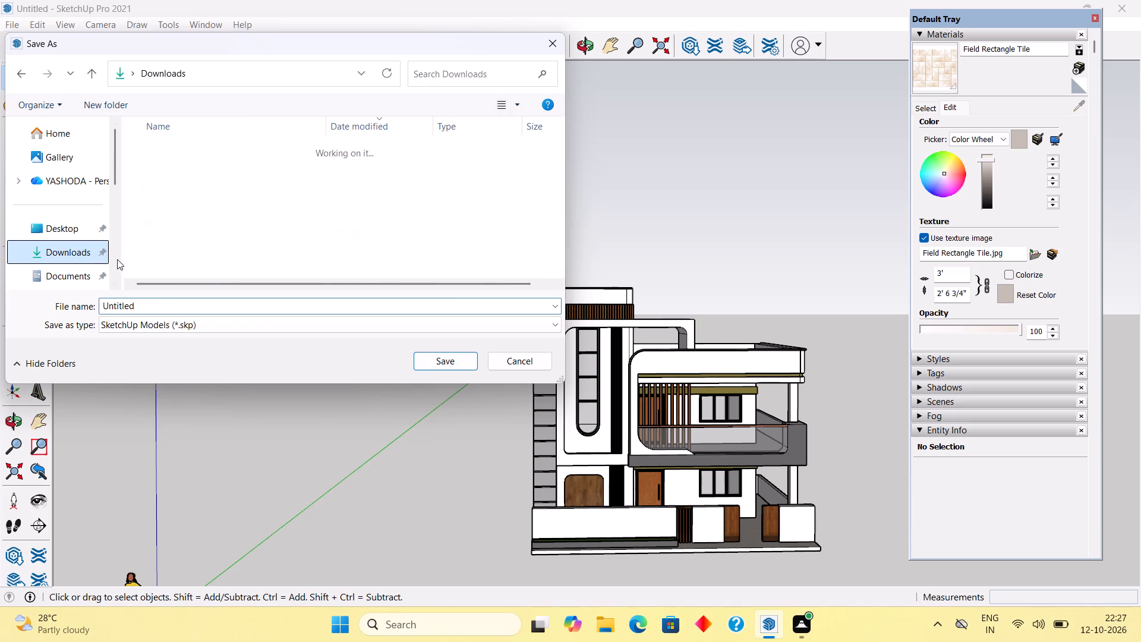
left_click(174, 304)
key("BackSpace")
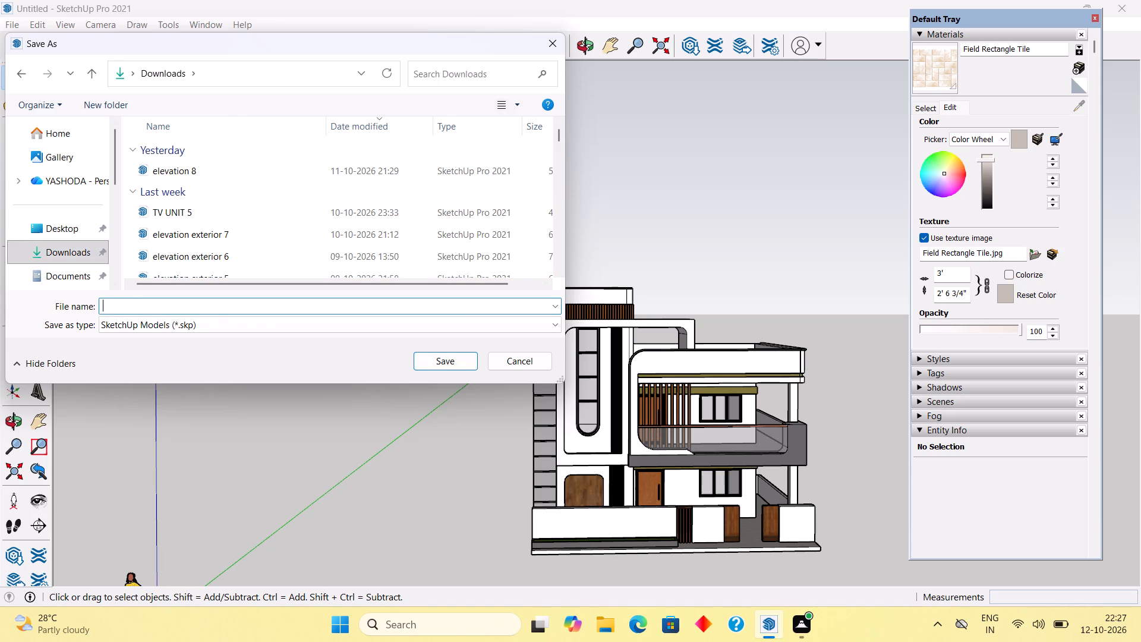
type("el")
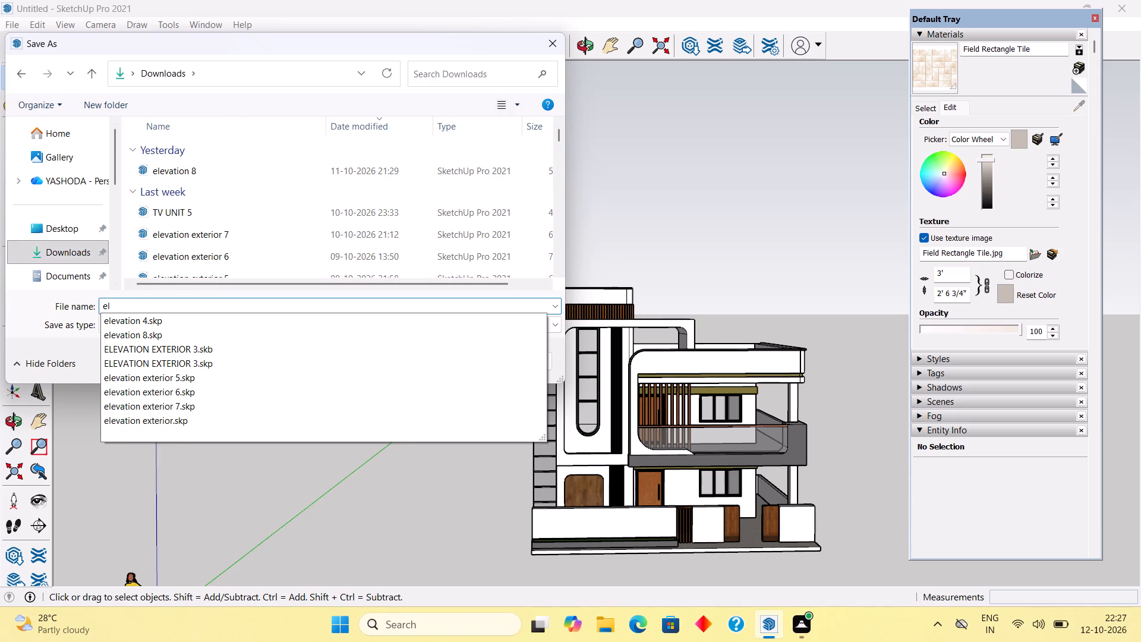
key("e")
type("vation")
key("space")
key("9")
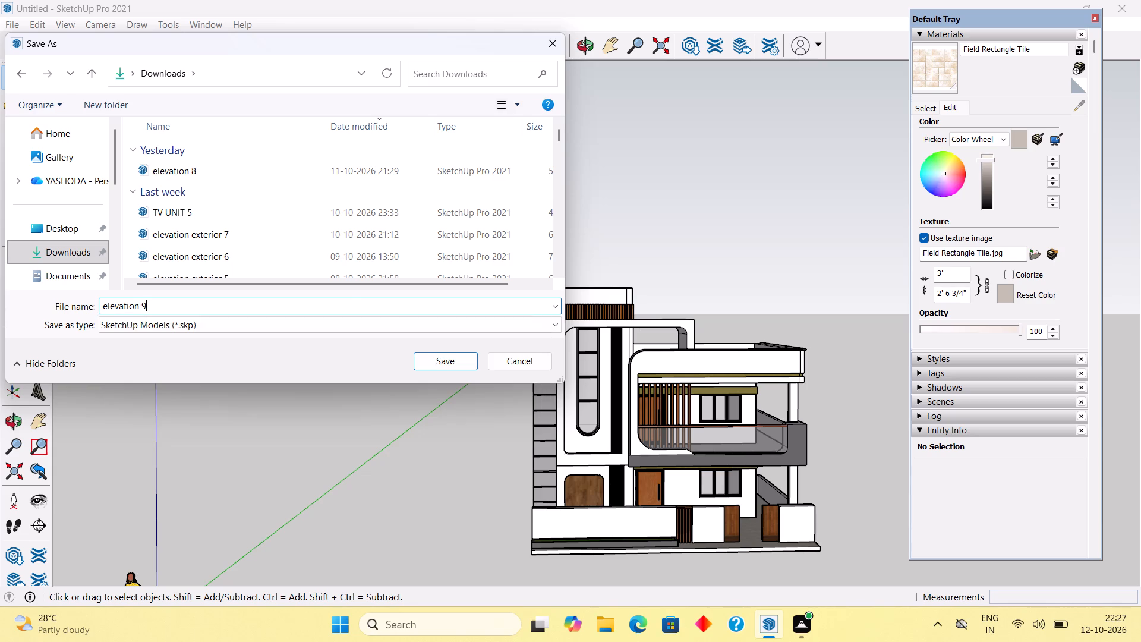
left_click(441, 360)
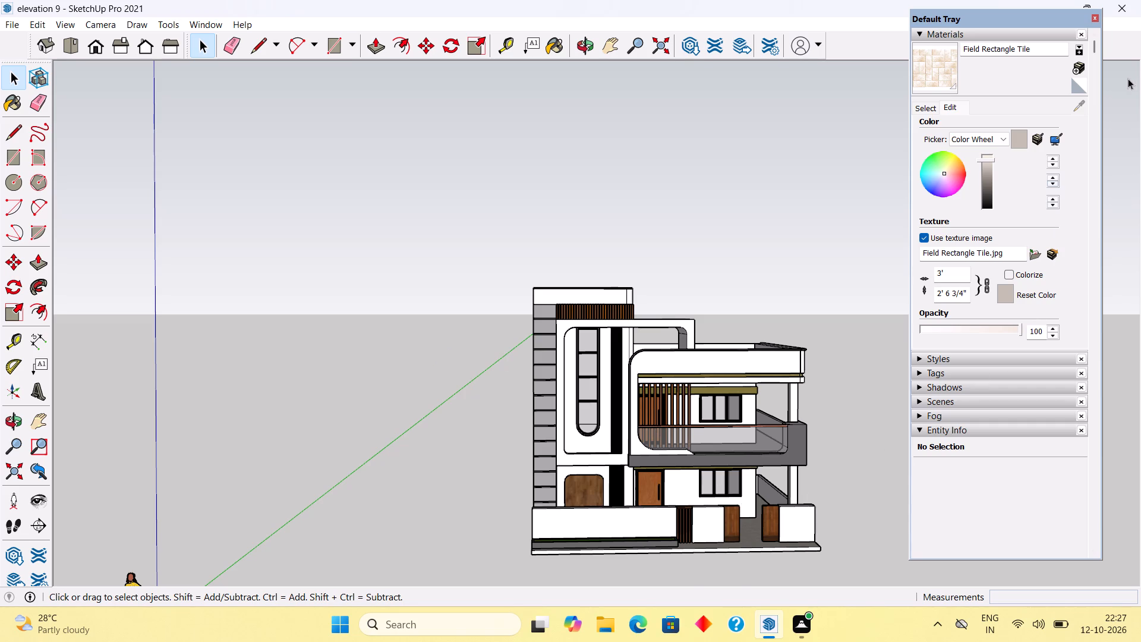
Close the Default Tray to clear the view of the model.
scroll(1133, 73, "up", 1)
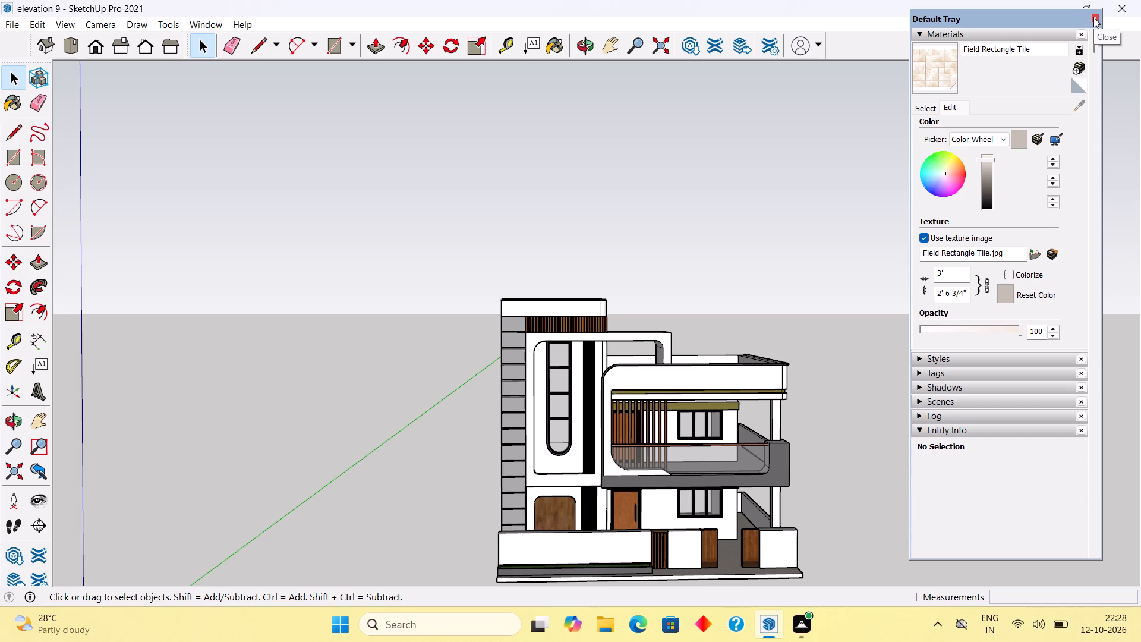
left_click(1096, 17)
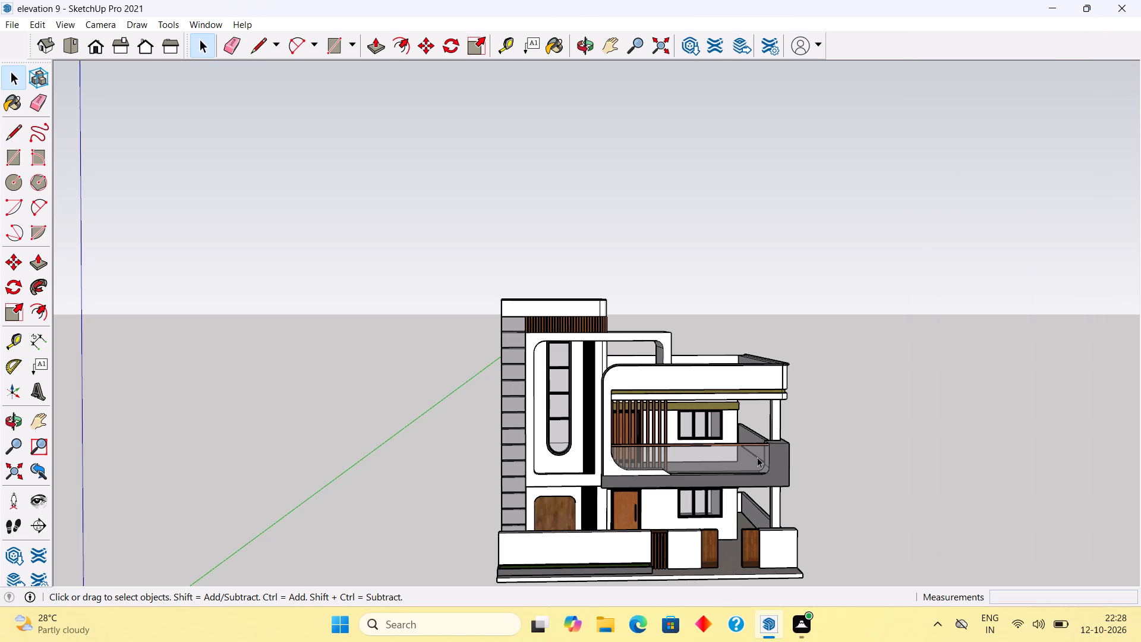
Review the full front elevation of the house from slightly different distances and angles.
scroll(651, 352, "down", 5)
scroll(650, 350, "up", 3)
scroll(652, 341, "down", 6)
scroll(657, 442, "up", 6)
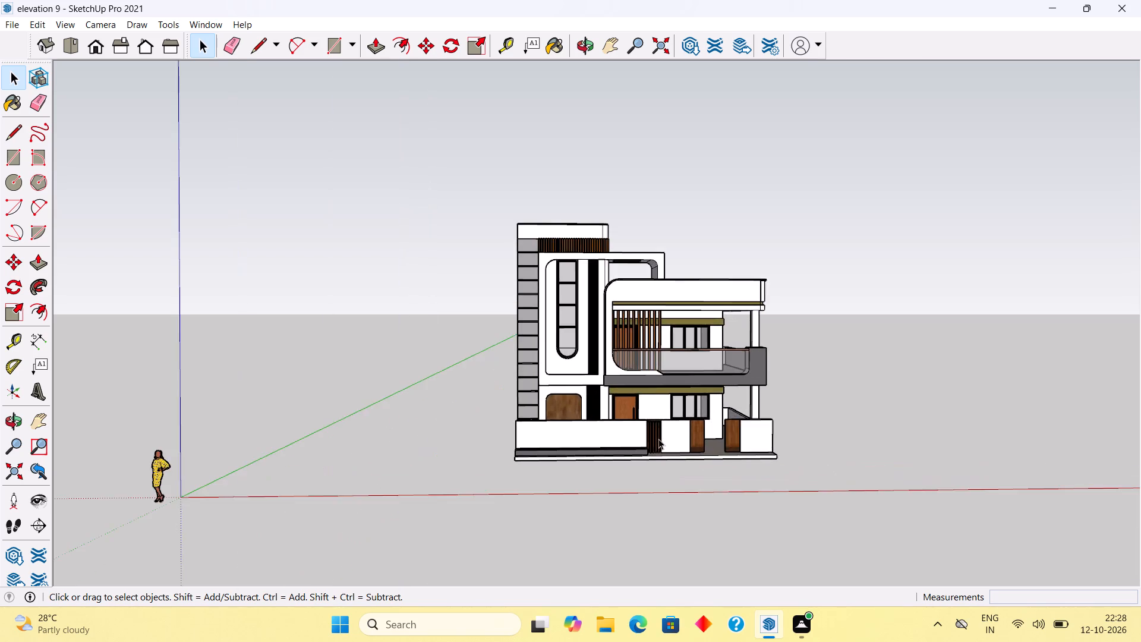
scroll(658, 439, "up", 4)
middle_click_drag(614, 418, 576, 442)
scroll(575, 440, "up", 2)
scroll(579, 442, "down", 4)
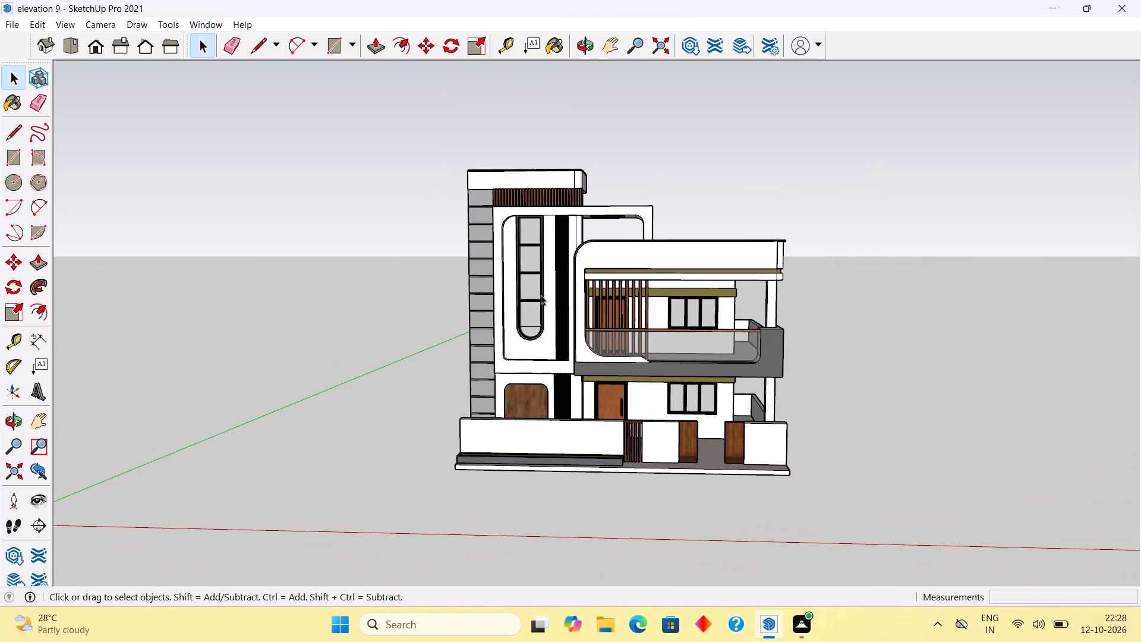
scroll(514, 240, "up", 3)
middle_click_drag(553, 263, 600, 282)
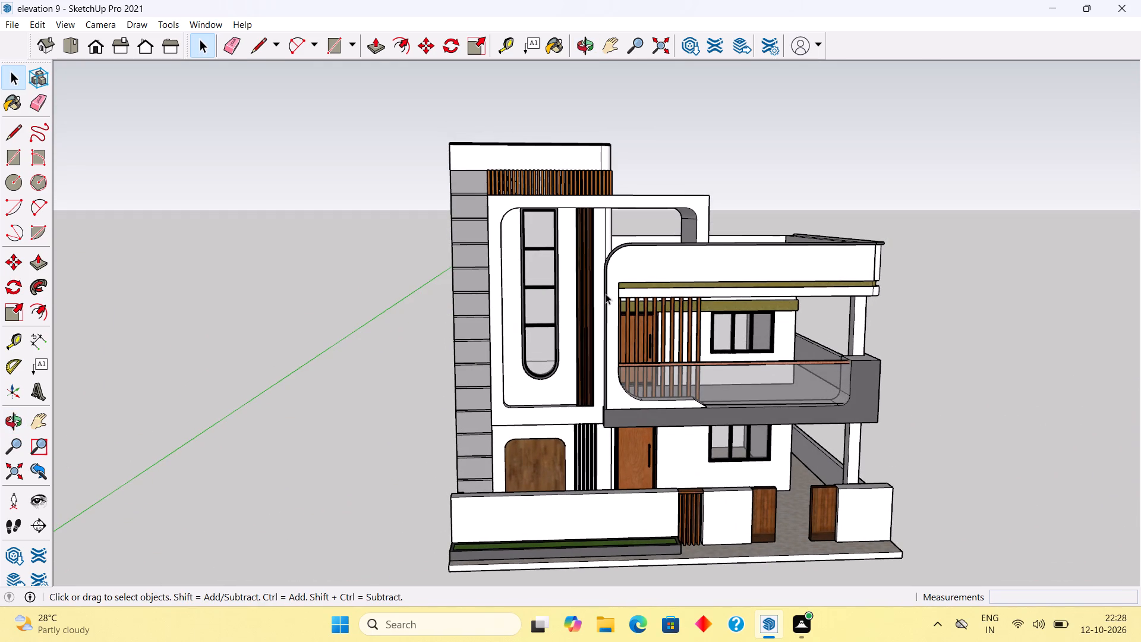
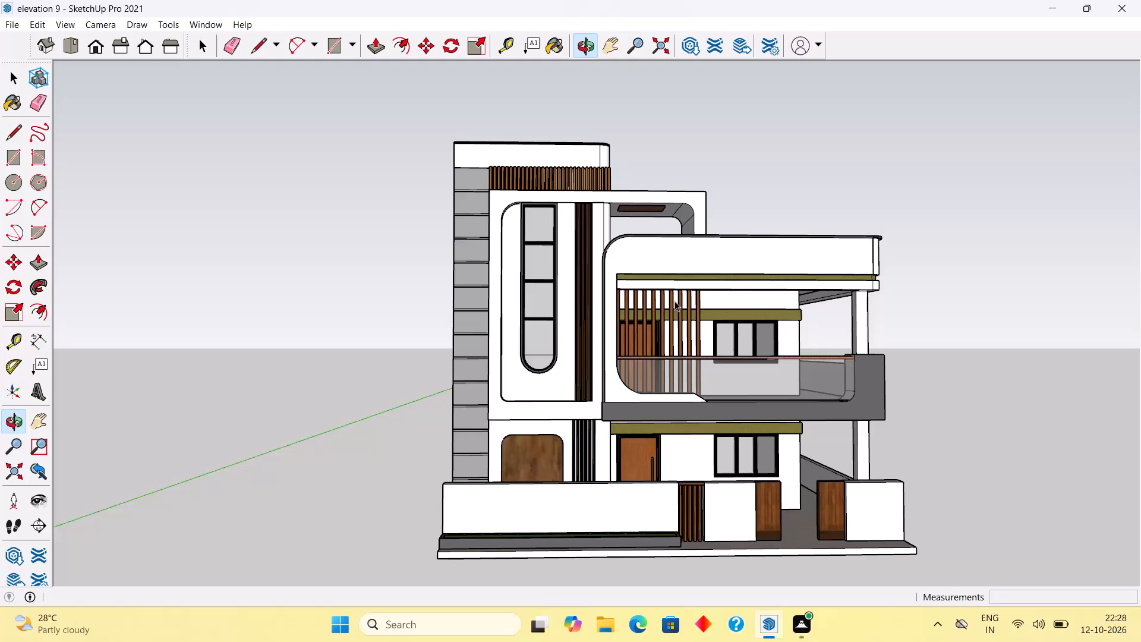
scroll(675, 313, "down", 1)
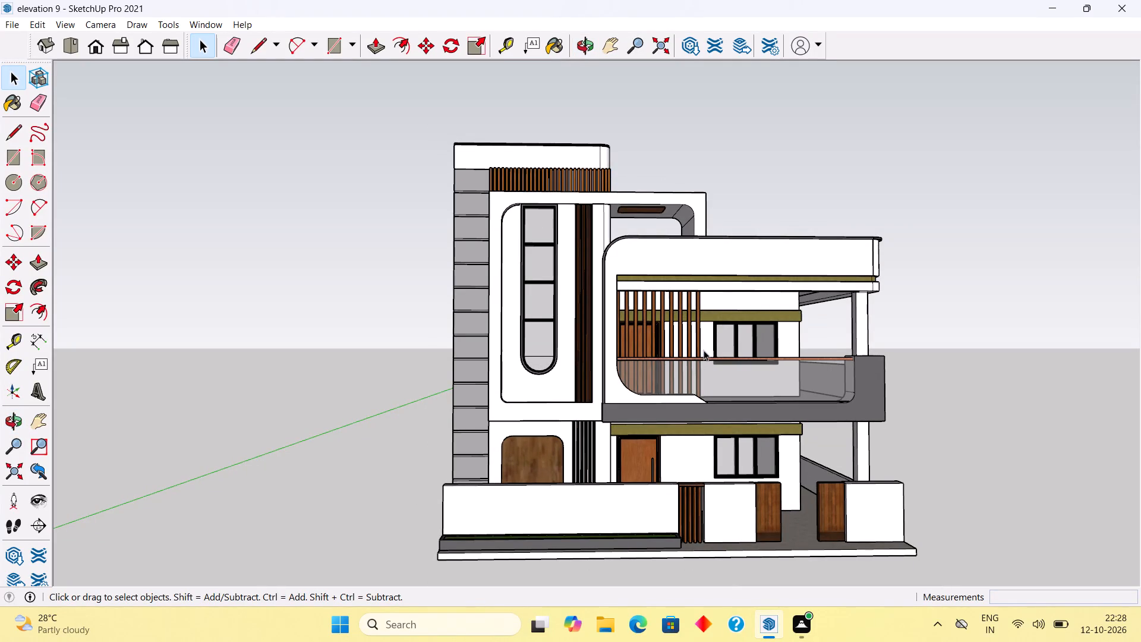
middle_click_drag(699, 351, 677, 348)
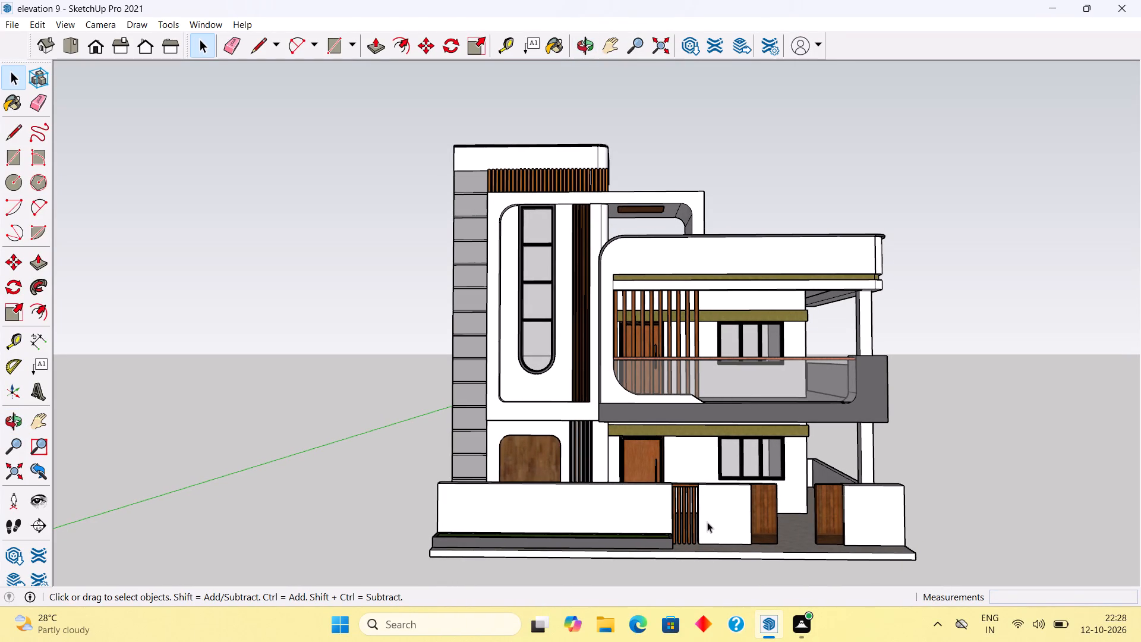